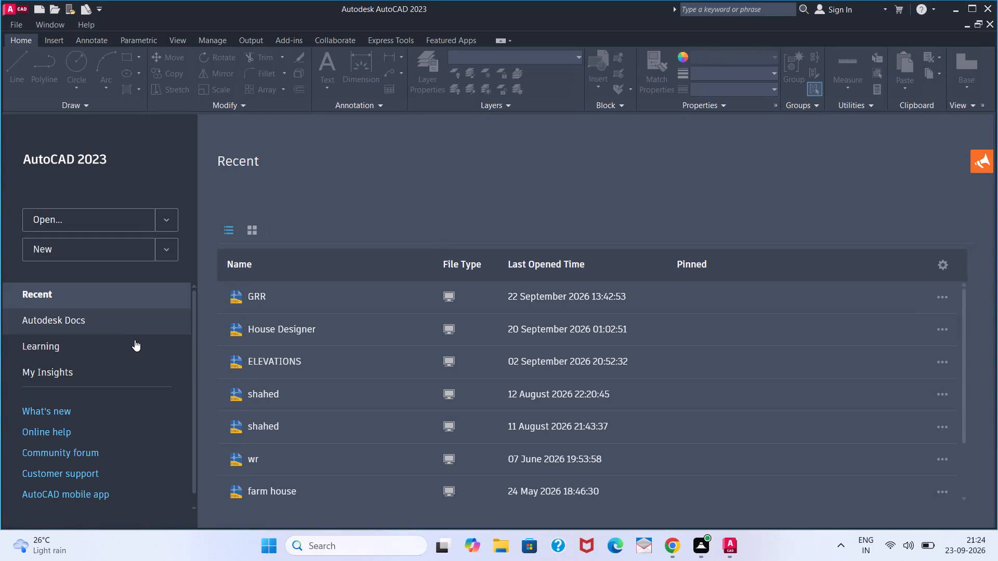
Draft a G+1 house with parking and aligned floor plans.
Create a new blank drawing.
click(115, 252)
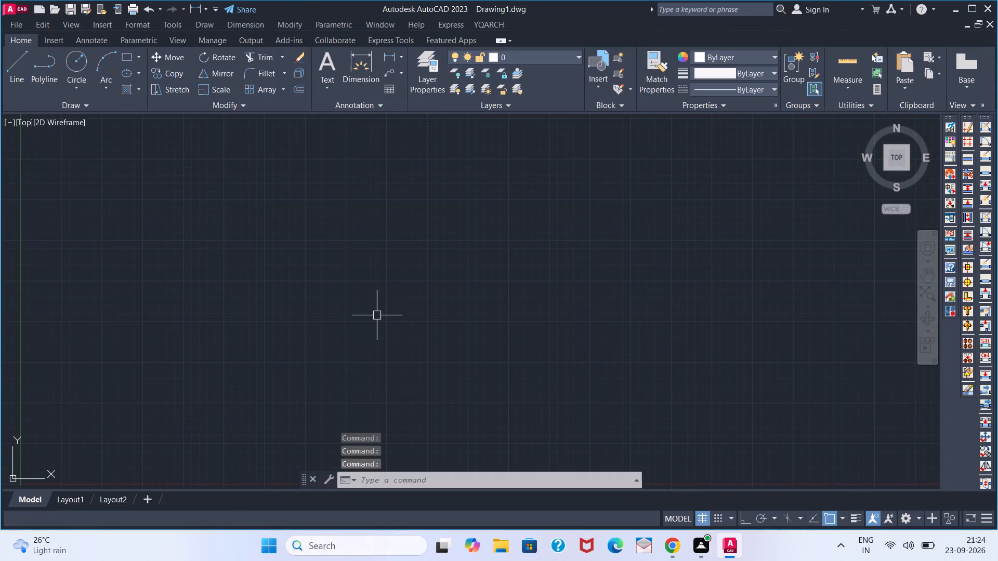
Set the drawing's length units to Engineering with 0'-0" precision.
text(UN)
key(Return)
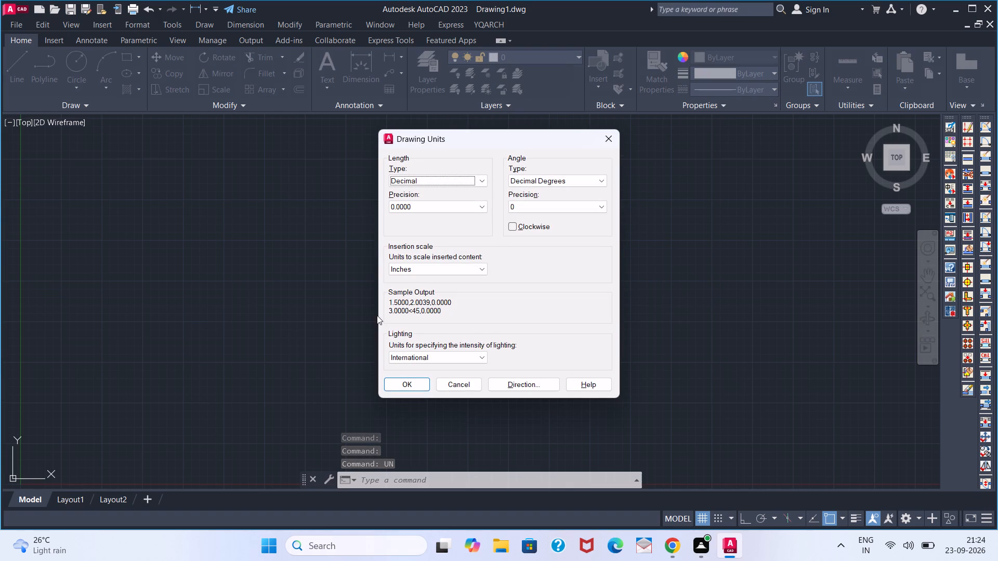
click(436, 184)
click(434, 208)
click(435, 199)
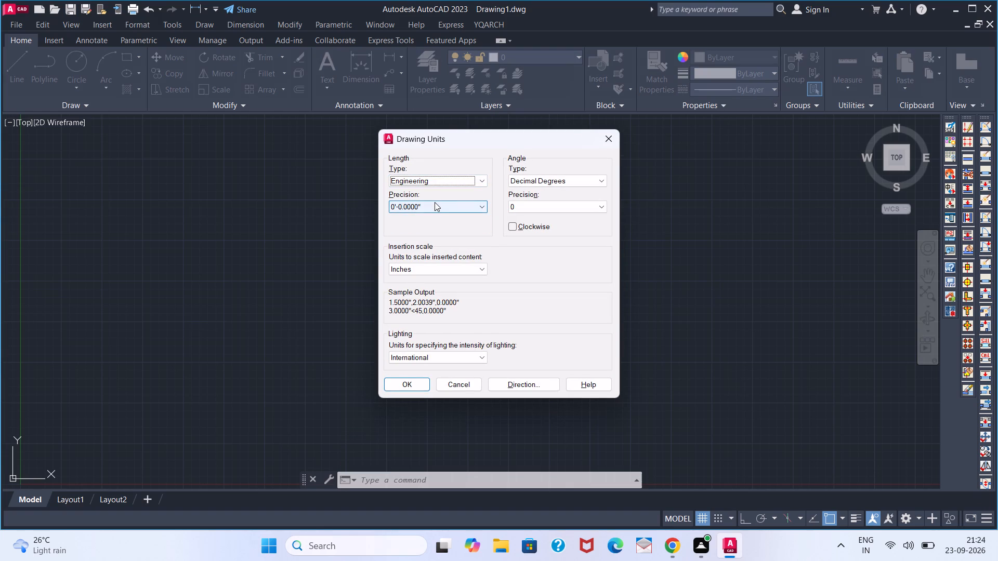
click(435, 202)
click(434, 218)
click(415, 386)
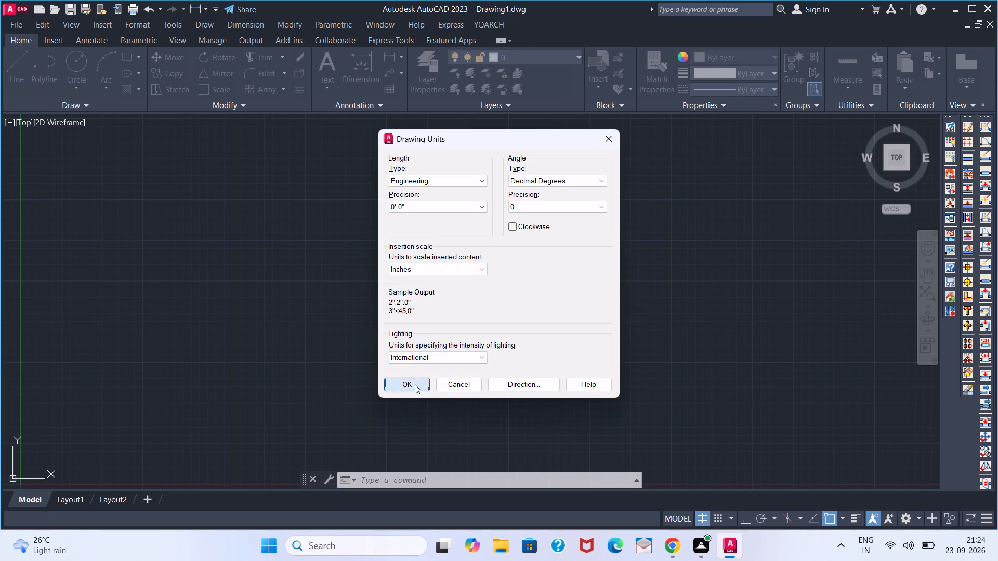
Set the model space limits from 0,0 to 100',100'.
text(LIM)
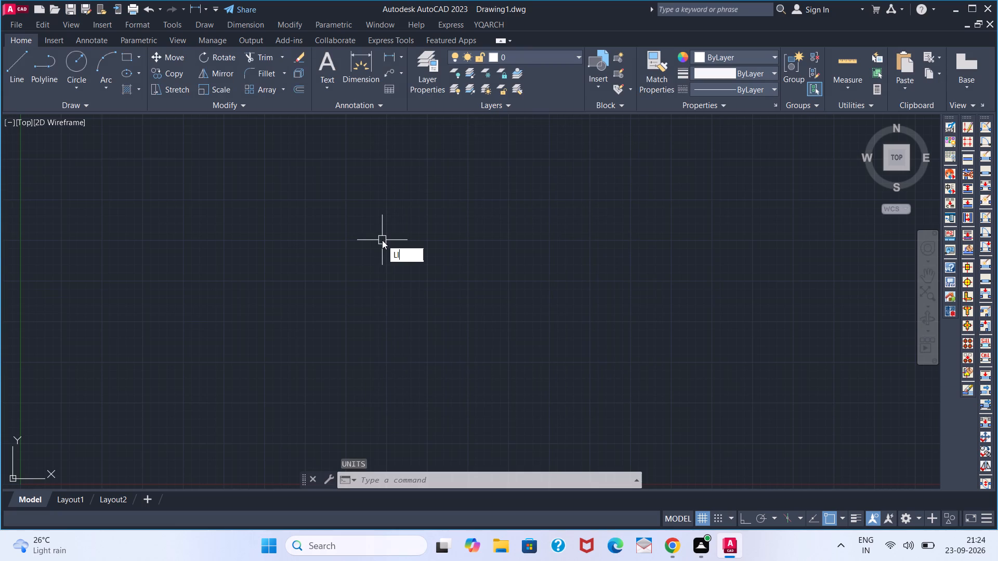
key(Return)
text(0,0)
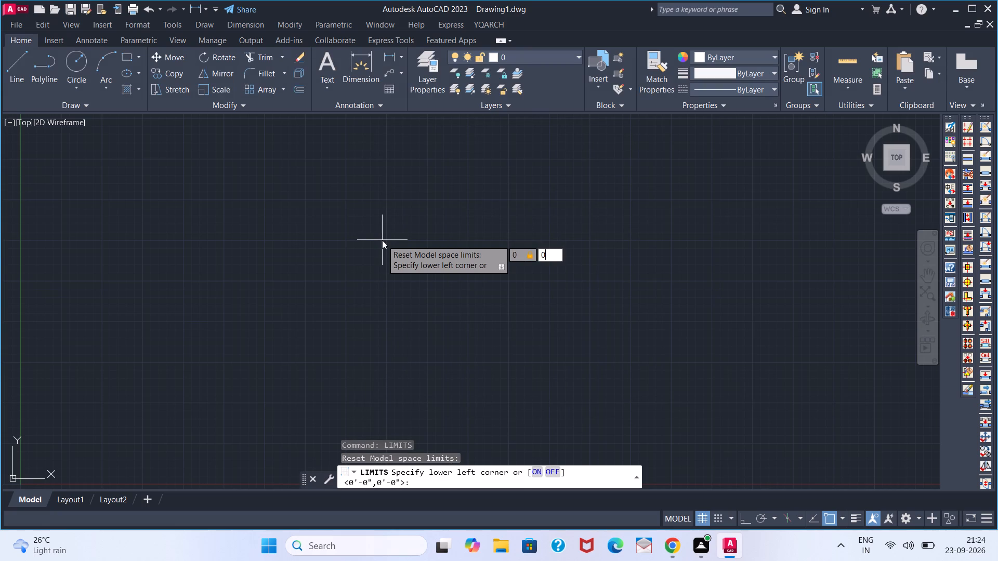
key(Return)
text(100)
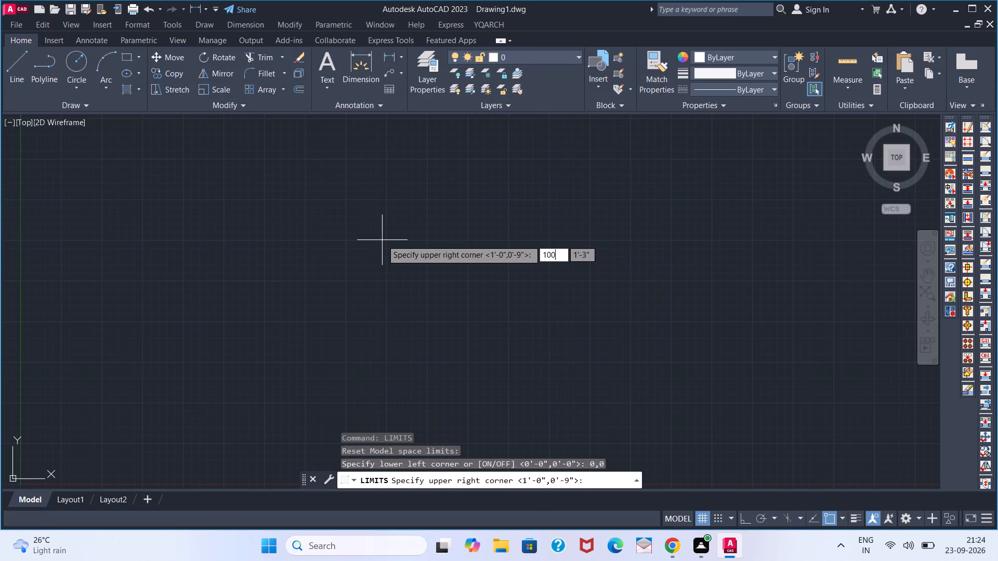
key(apostrophe)
text(,100')
key(Return)
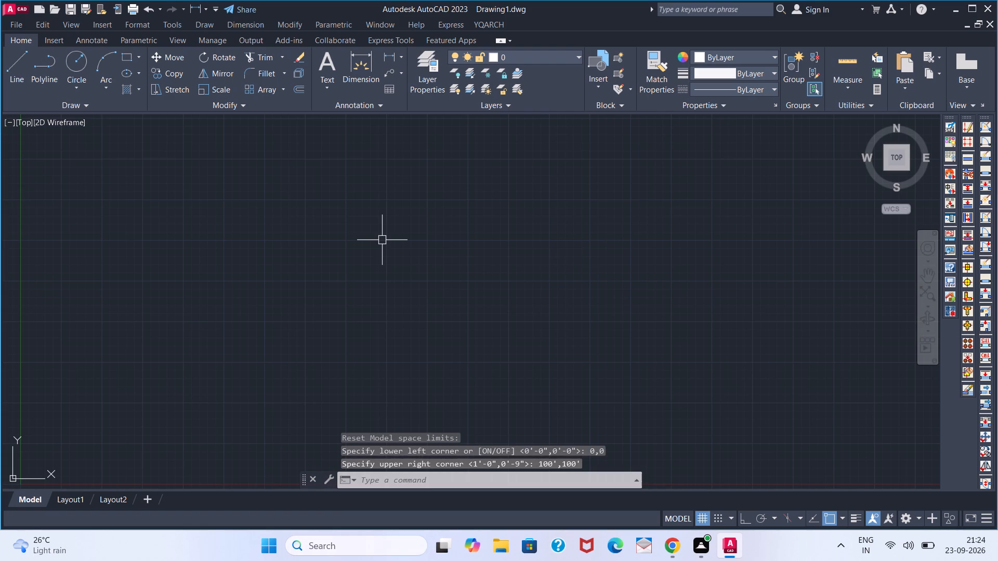
key(z)
key(Return)
key(a)
key(Return)
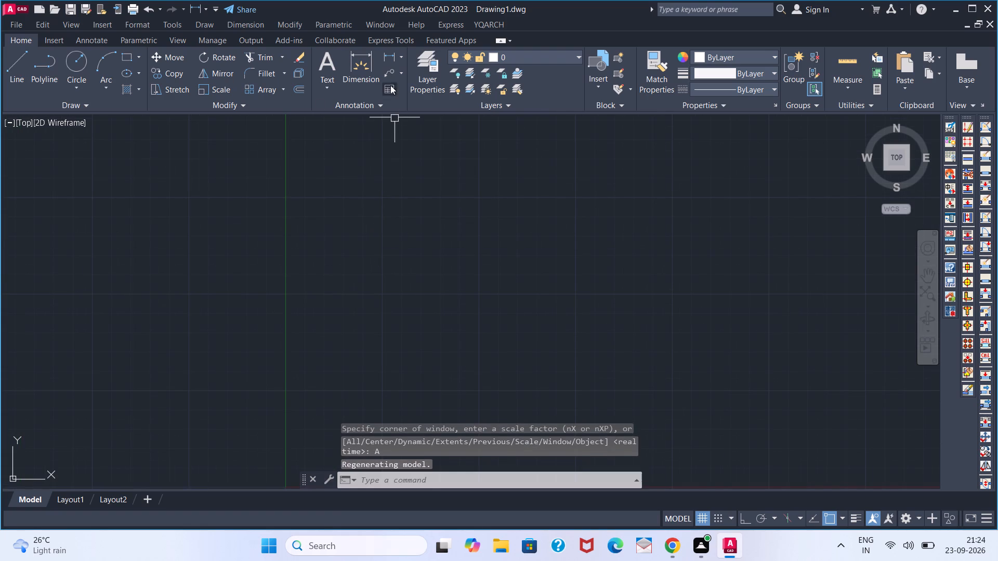
Modify the Standard dimension style's primary units to Engineering format with 0'-0" precision.
click(335, 106)
click(318, 139)
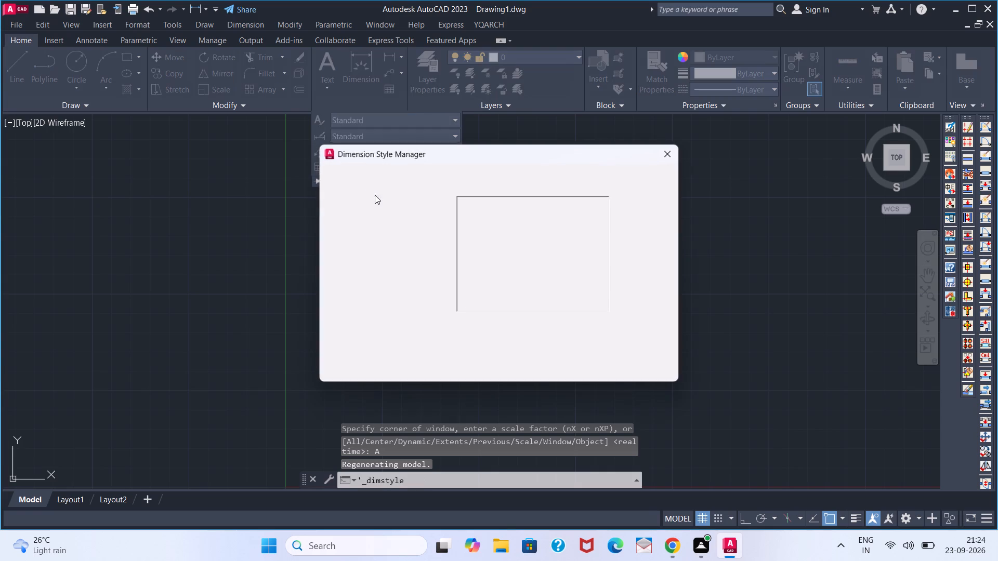
click(634, 237)
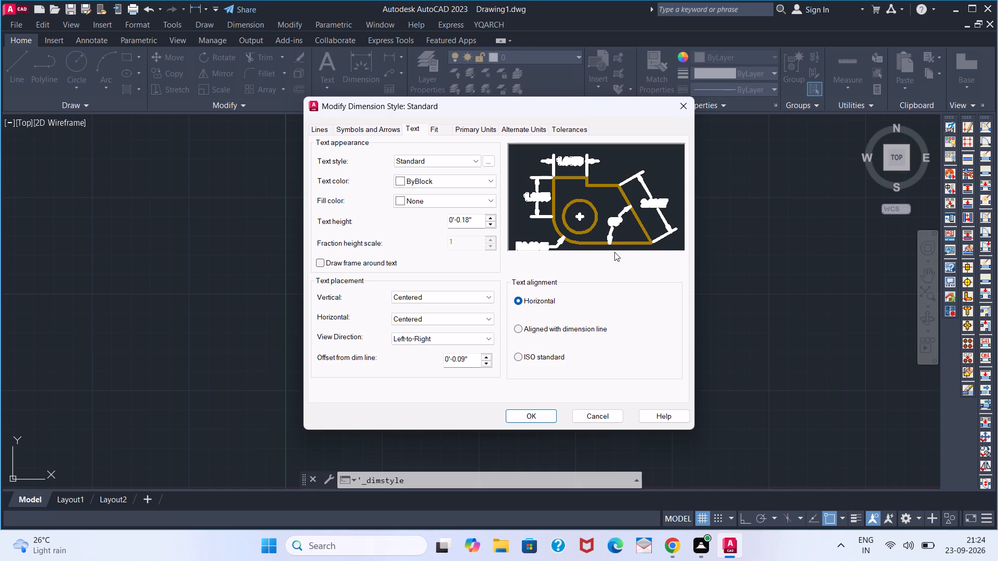
click(466, 125)
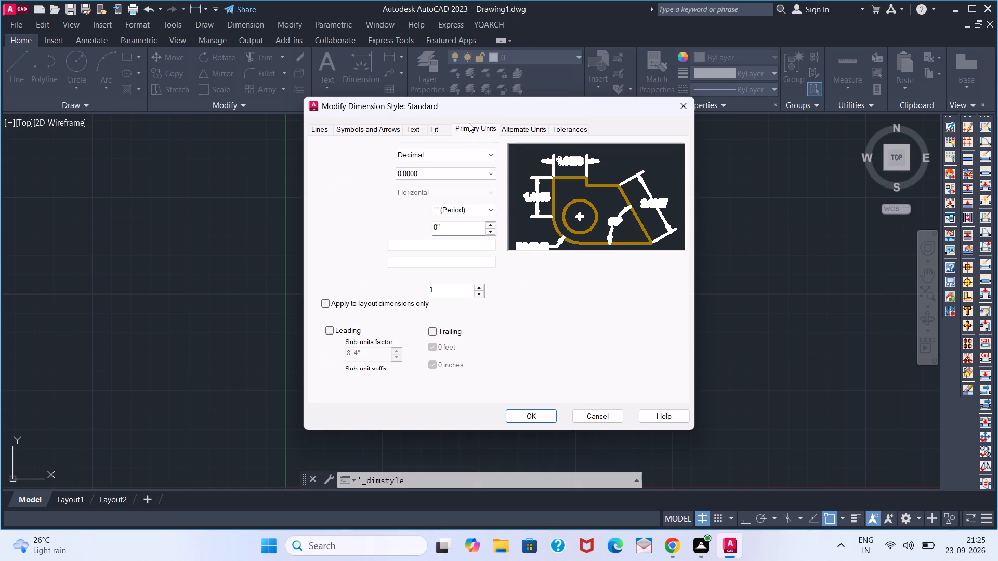
click(434, 156)
click(427, 183)
double_click(425, 165)
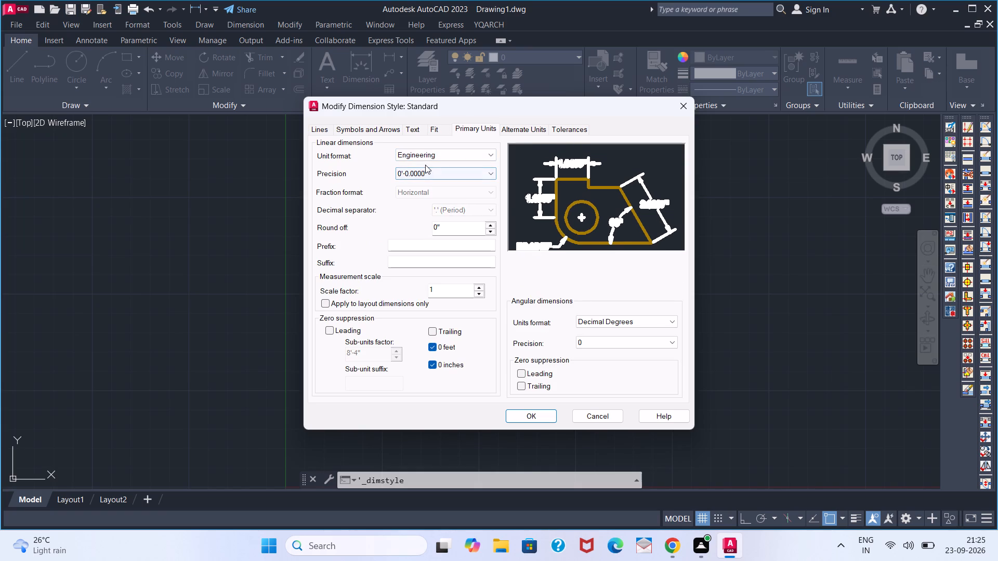
click(425, 171)
click(423, 183)
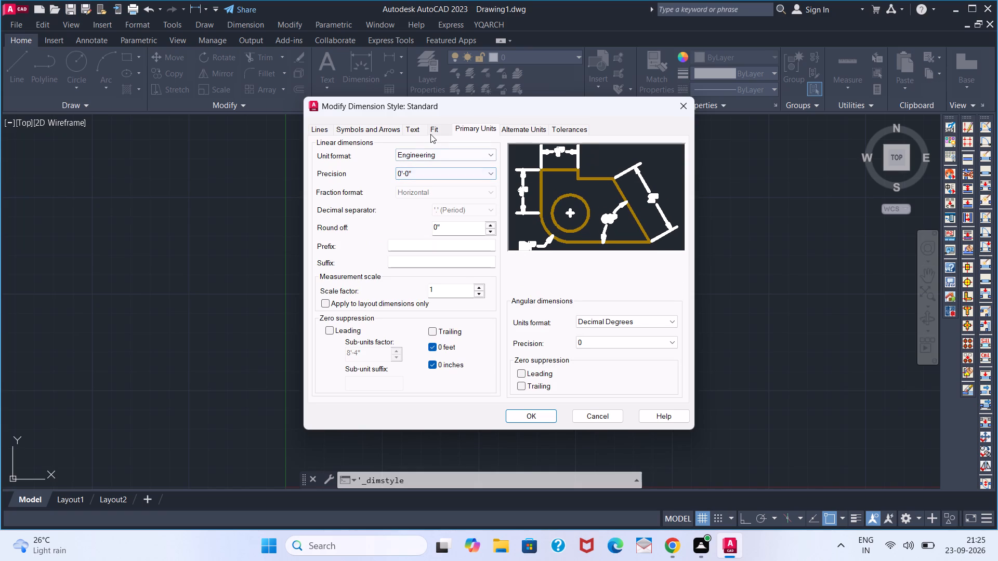
Set the Standard dimension style's text height to 10" and make the style current.
click(409, 132)
triple_click(470, 223)
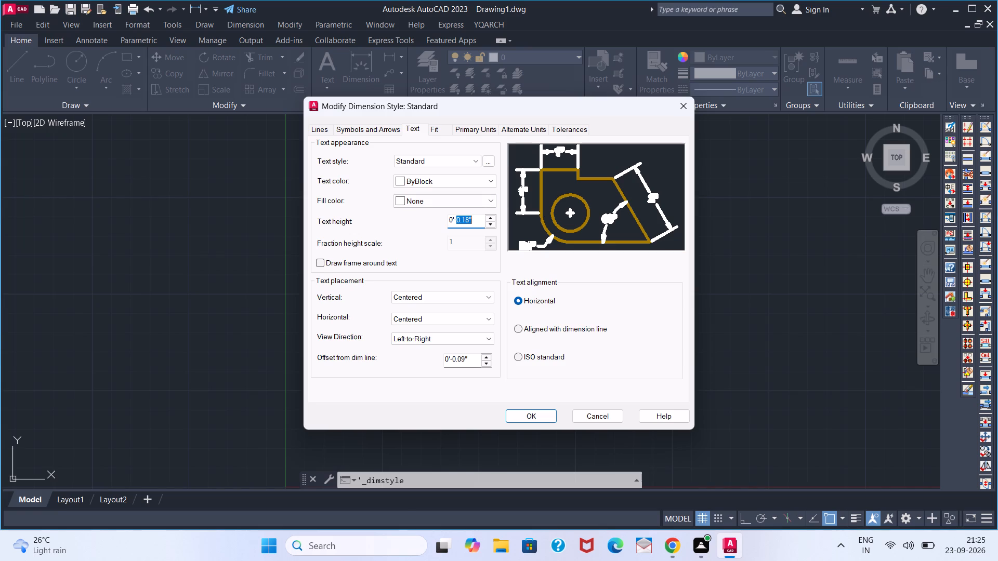
drag(471, 223, 417, 229)
key(BackSpace)
text(10)
key(Return)
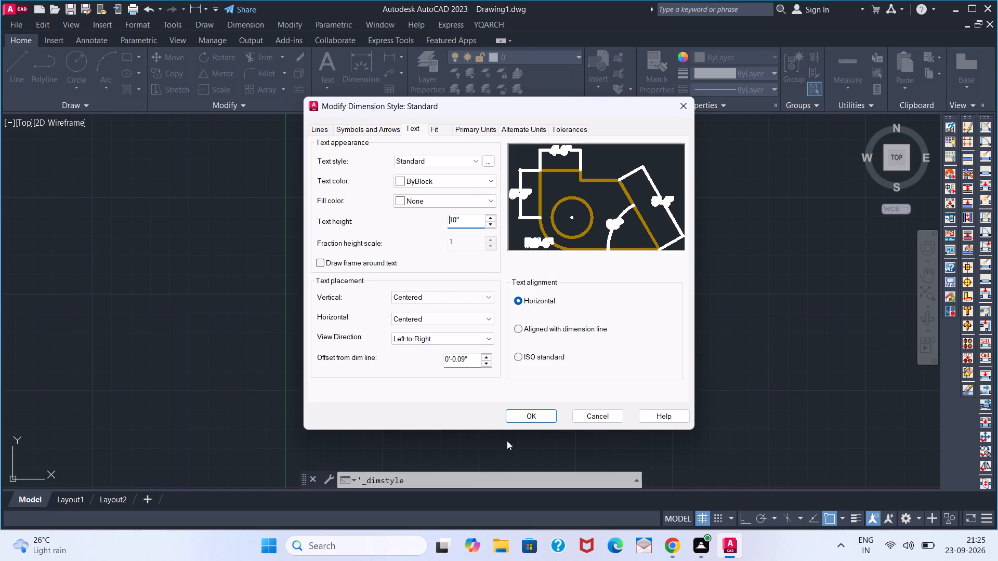
click(542, 408)
click(544, 411)
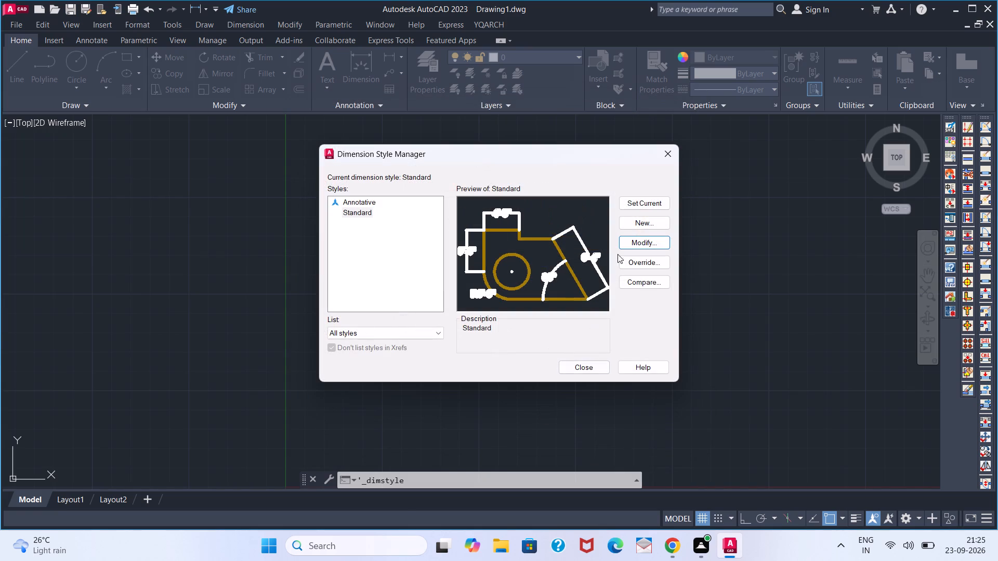
click(626, 205)
click(575, 370)
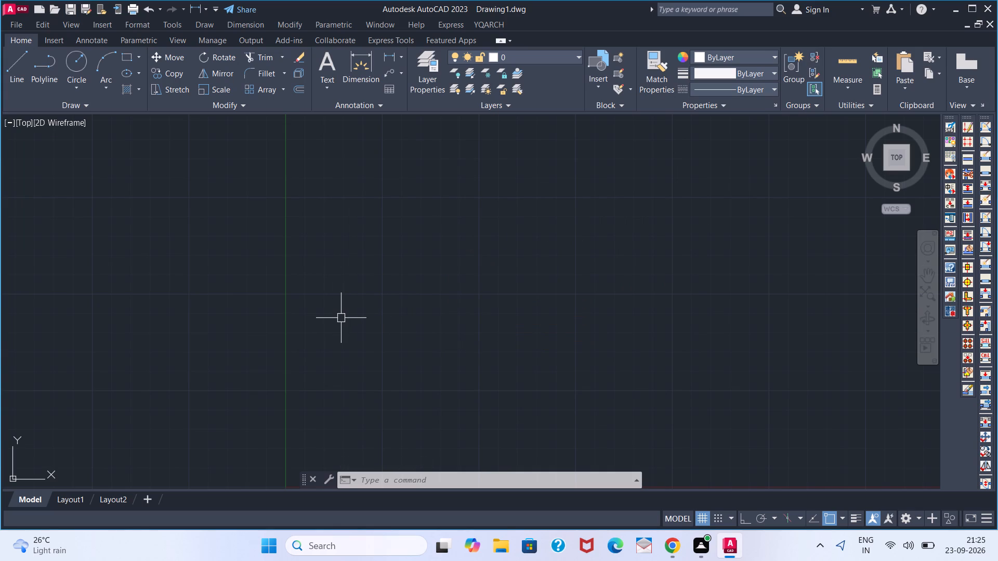
Draw a 39' horizontal line in the lower part of the drawing area with Ortho on.
key(l)
key(Return)
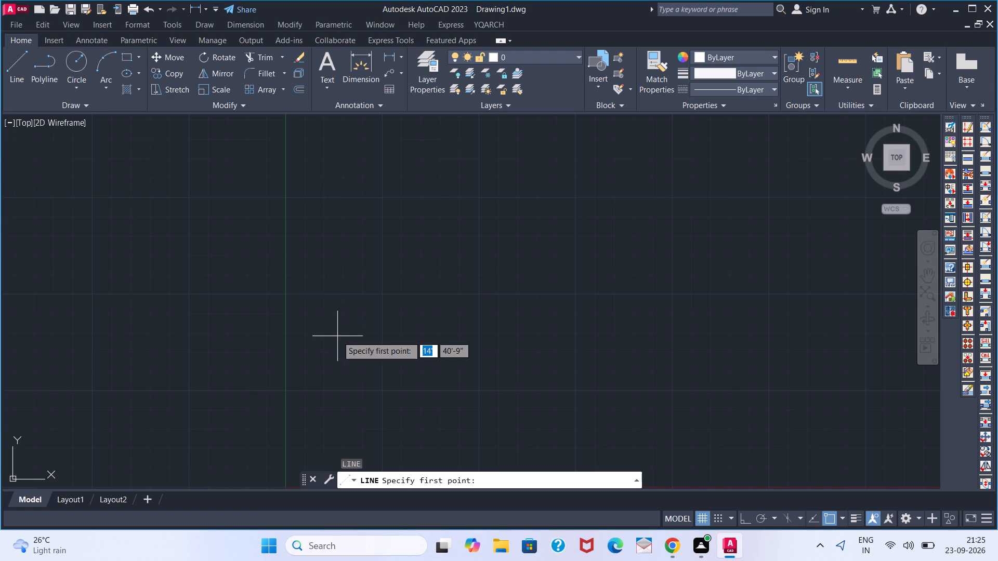
click(335, 362)
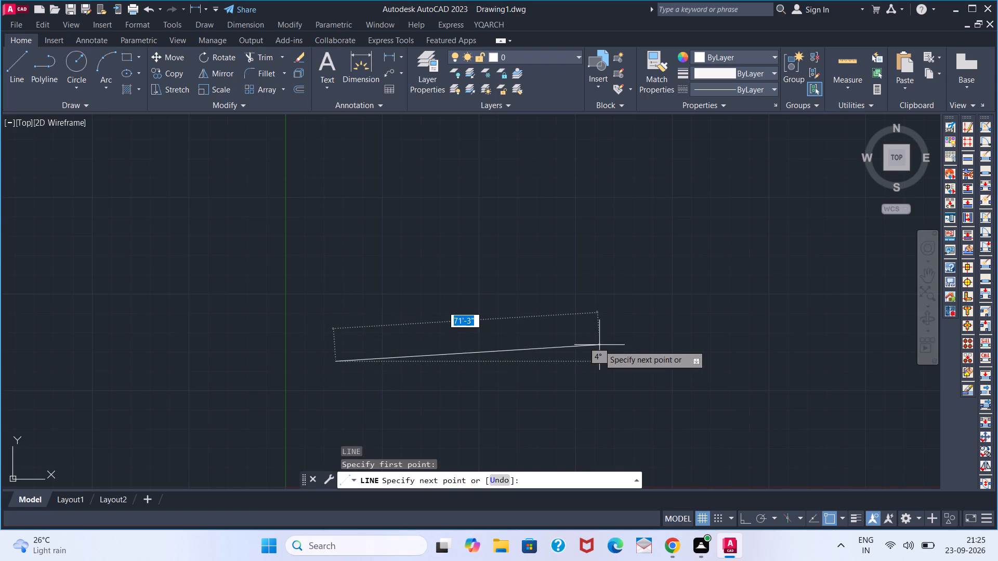
key(ctrl+F8)
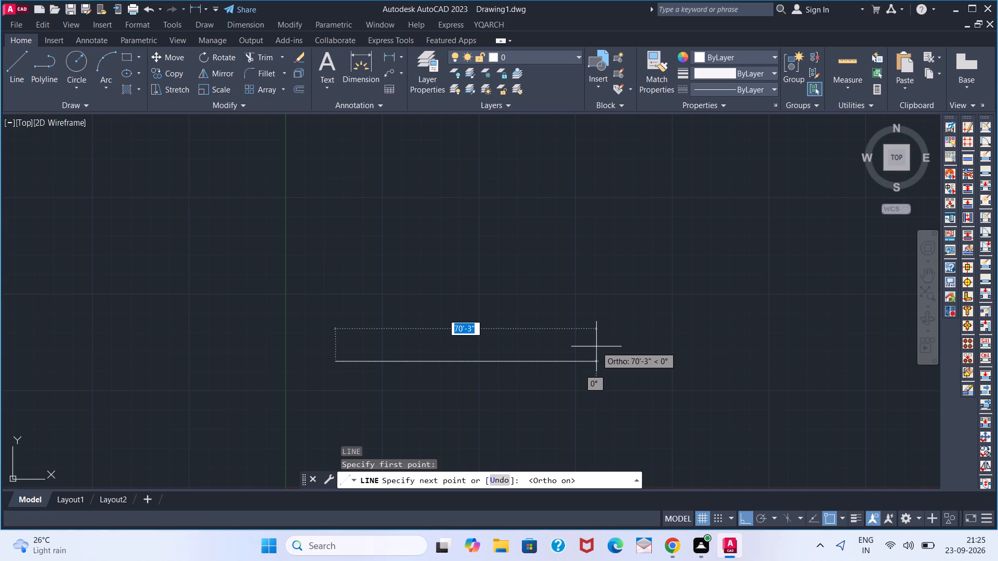
text(39')
key(Return)
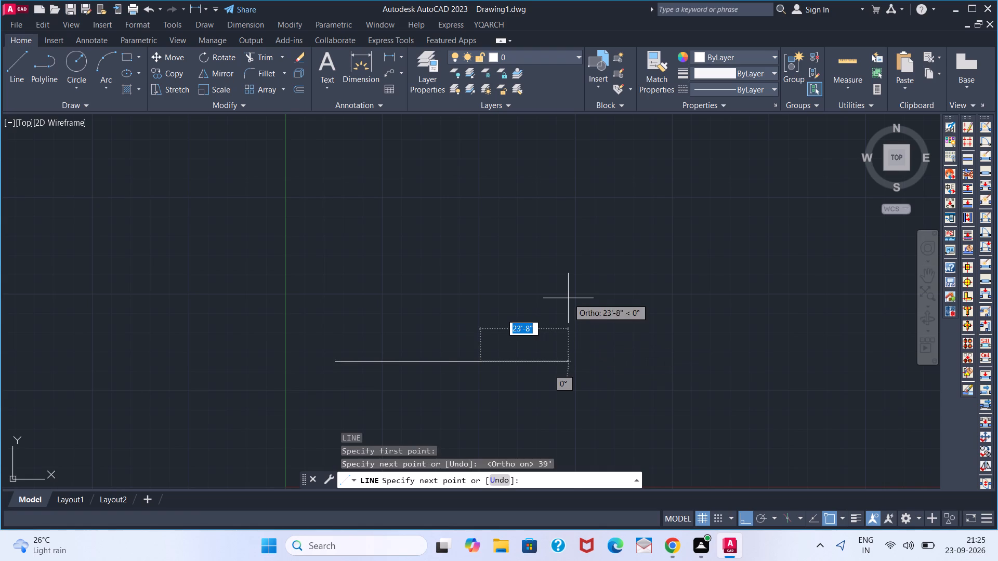
key(Escape)
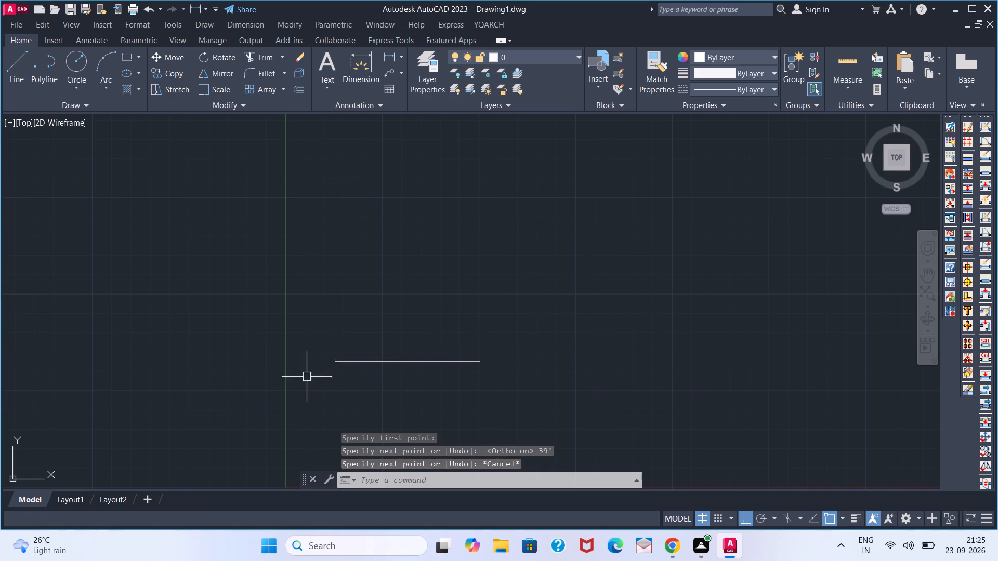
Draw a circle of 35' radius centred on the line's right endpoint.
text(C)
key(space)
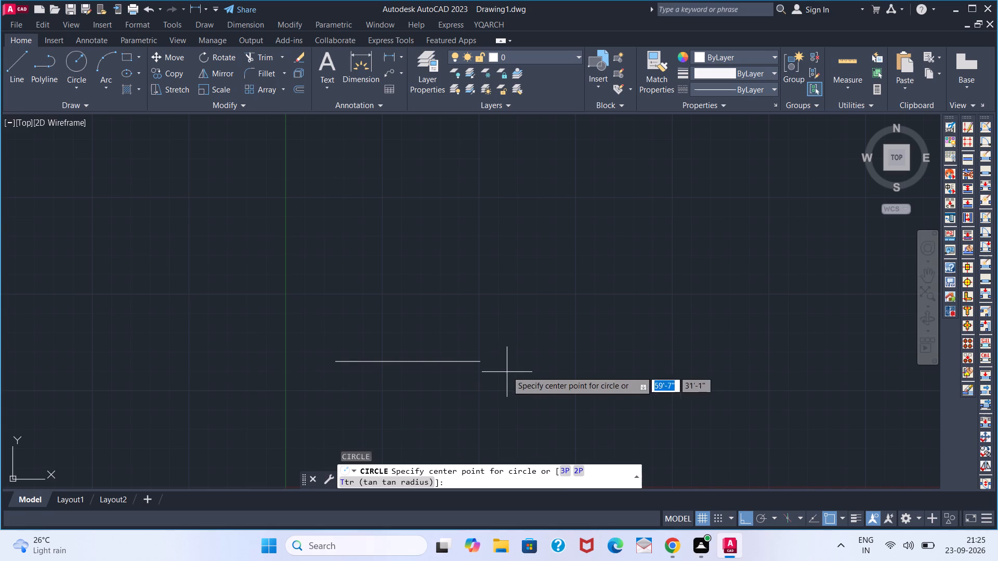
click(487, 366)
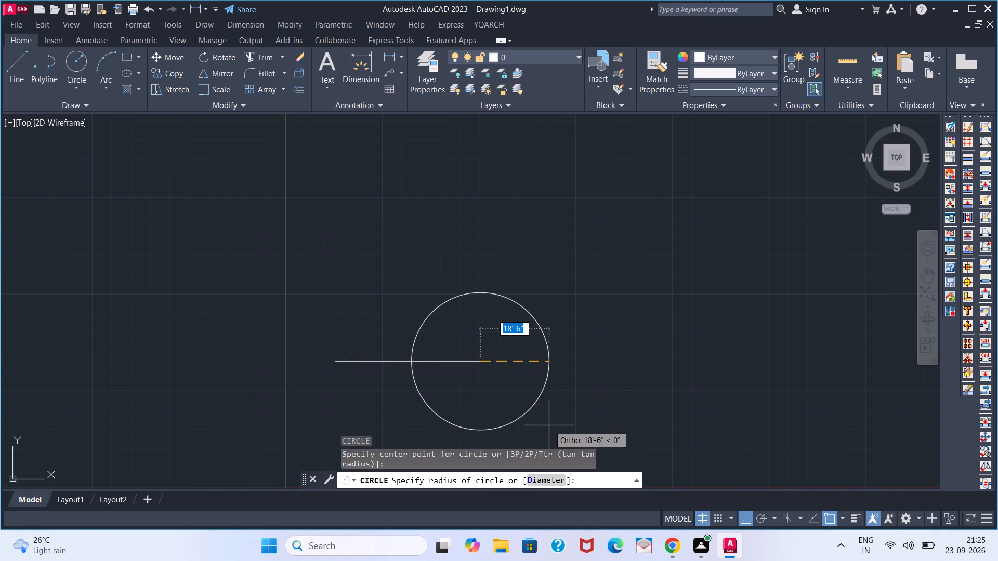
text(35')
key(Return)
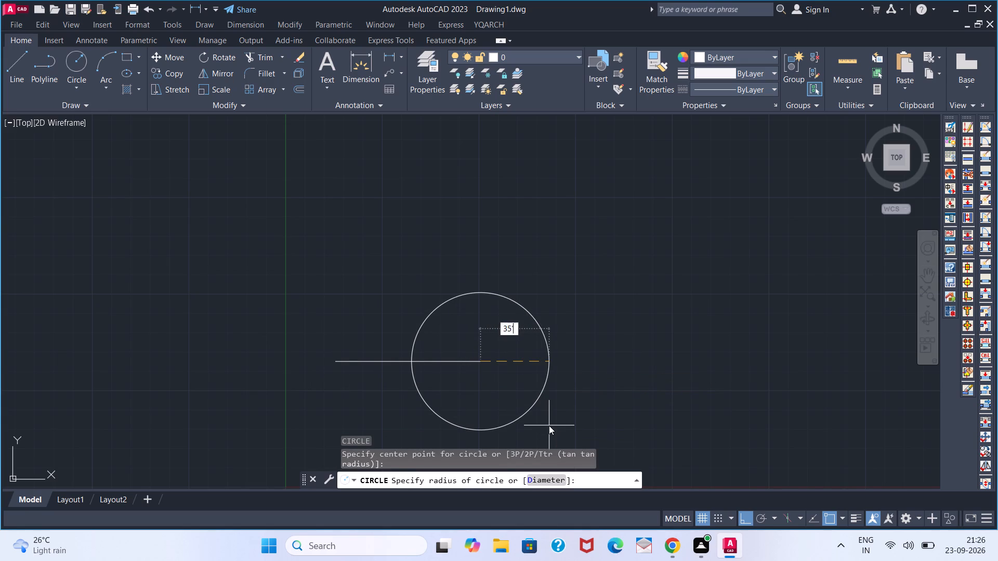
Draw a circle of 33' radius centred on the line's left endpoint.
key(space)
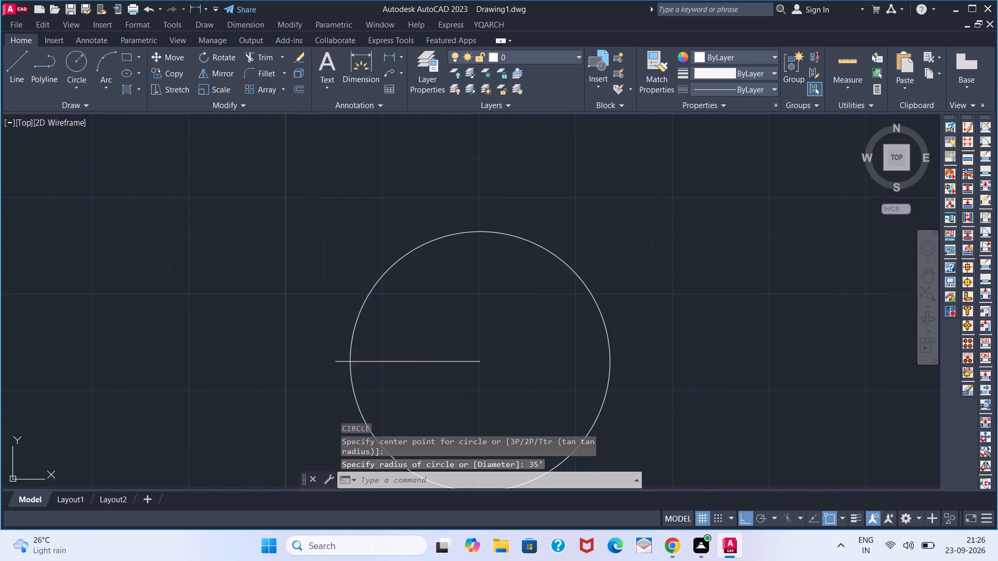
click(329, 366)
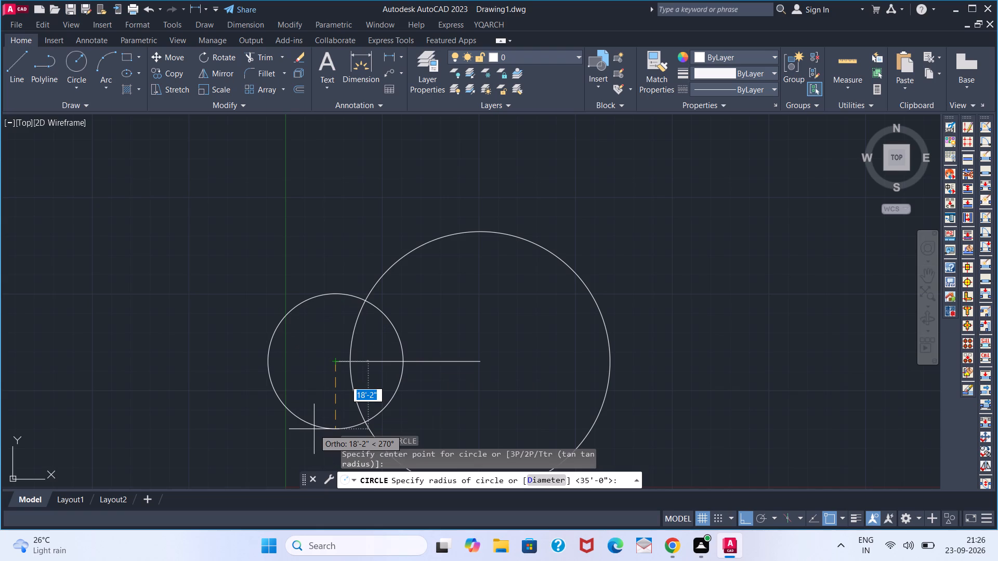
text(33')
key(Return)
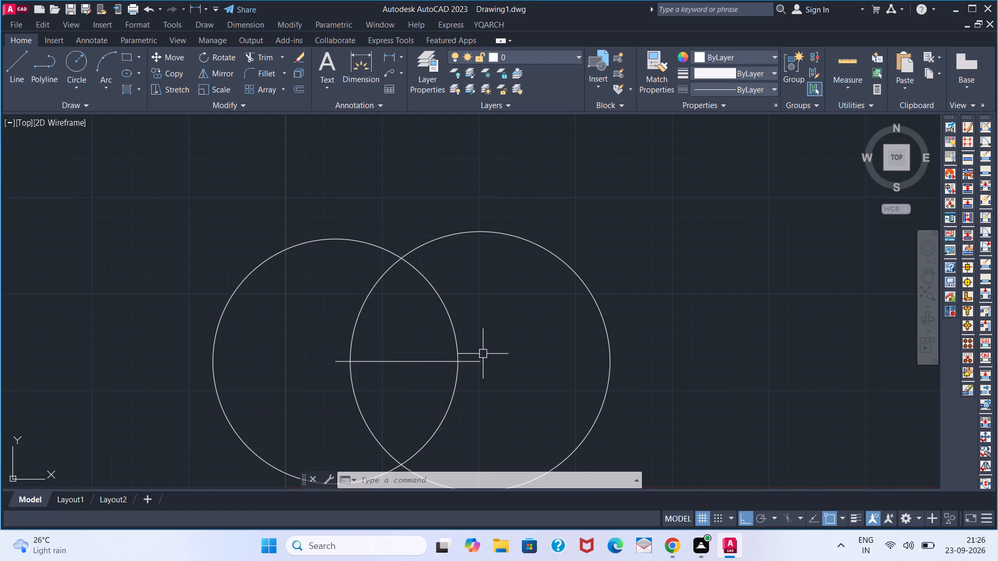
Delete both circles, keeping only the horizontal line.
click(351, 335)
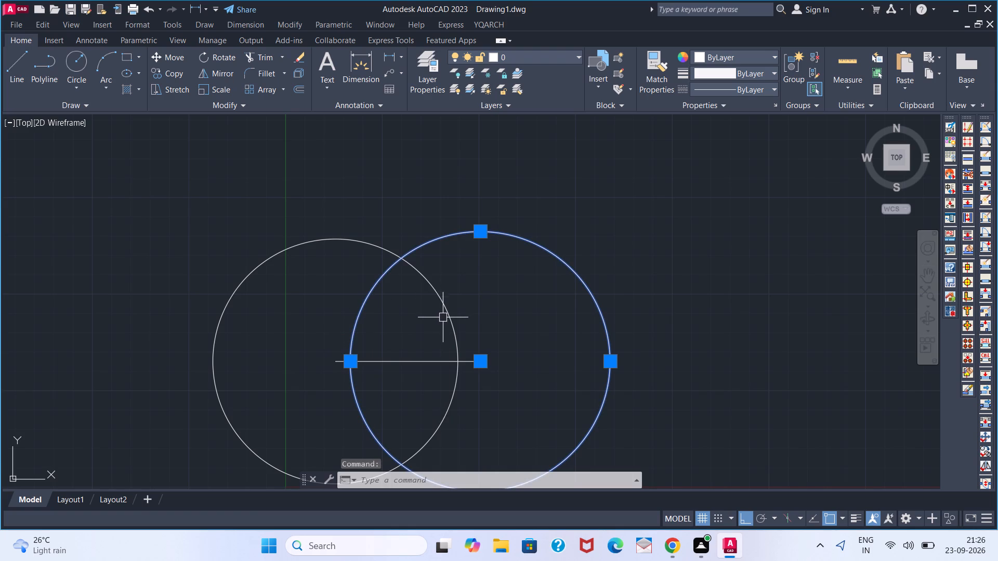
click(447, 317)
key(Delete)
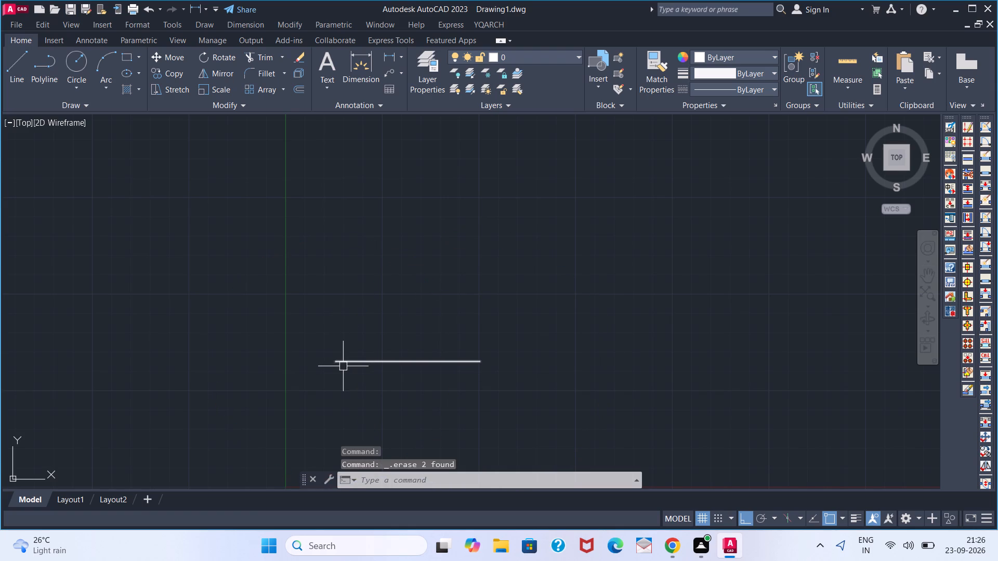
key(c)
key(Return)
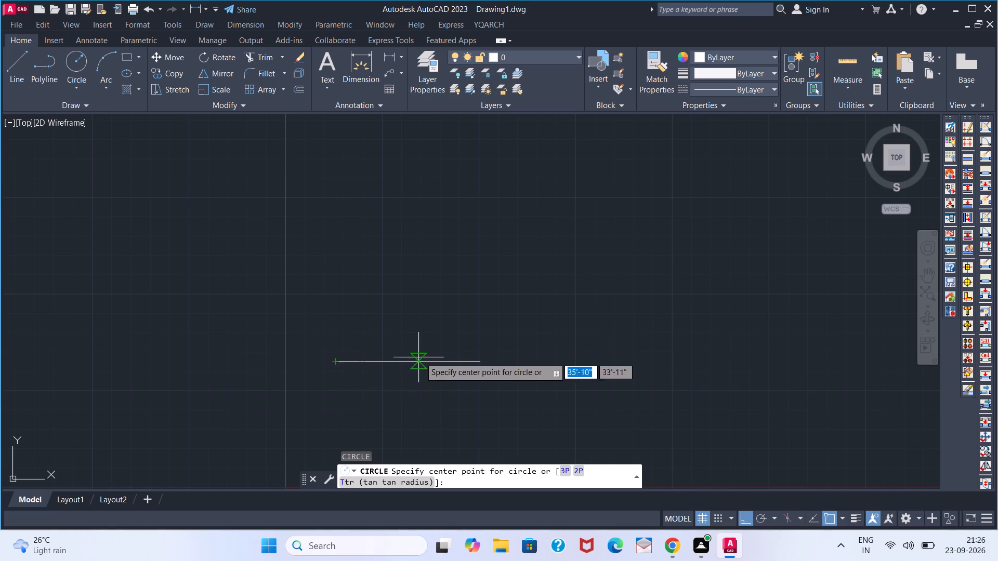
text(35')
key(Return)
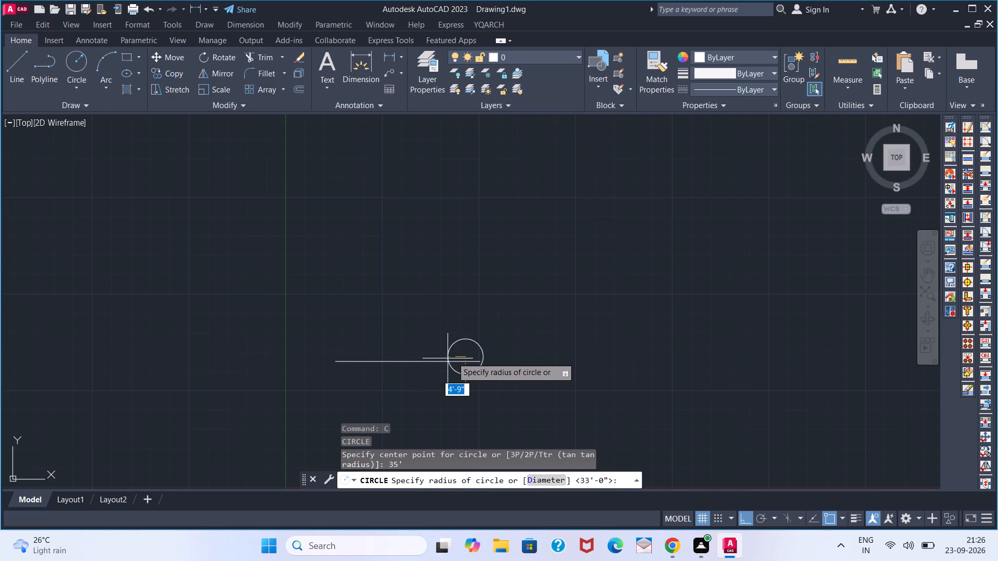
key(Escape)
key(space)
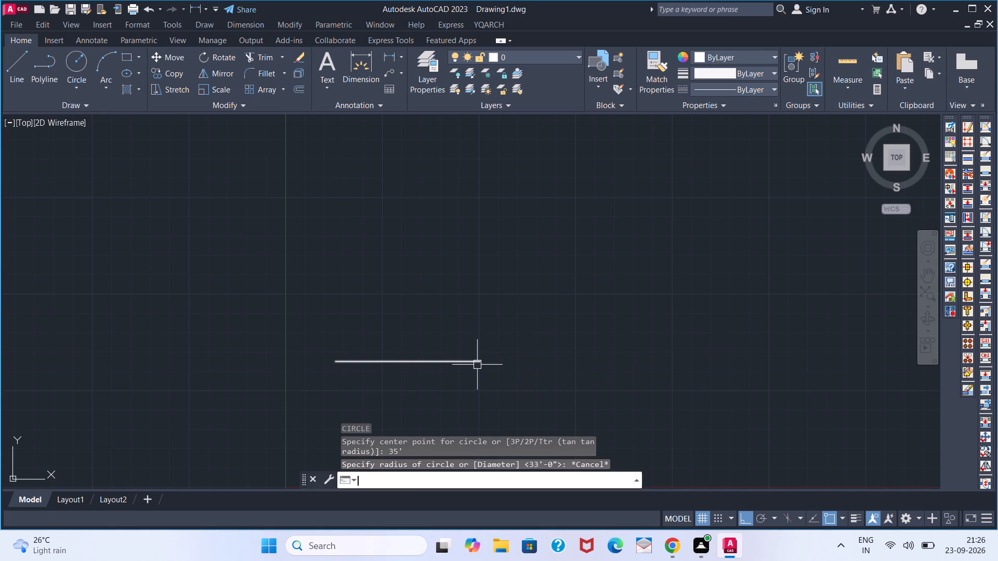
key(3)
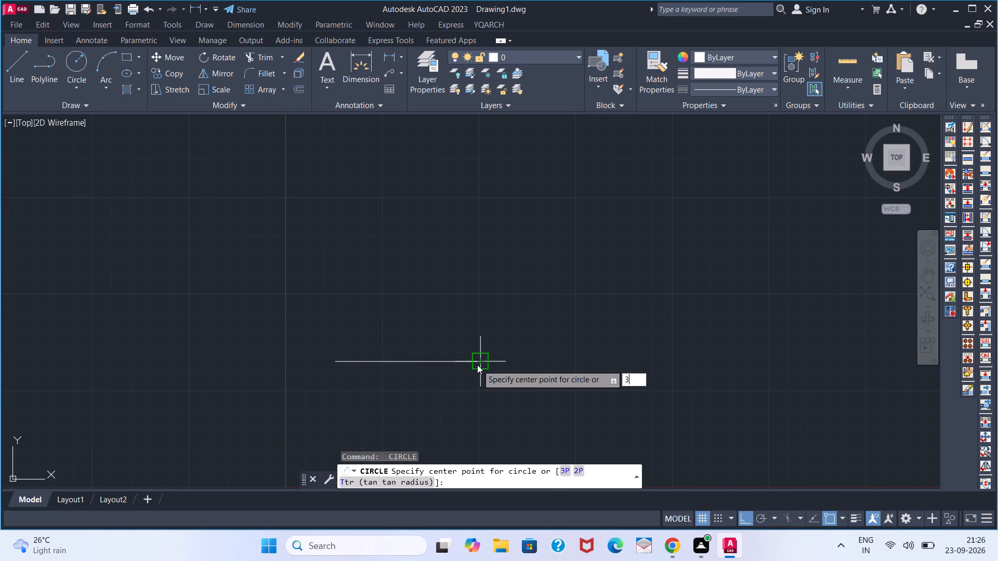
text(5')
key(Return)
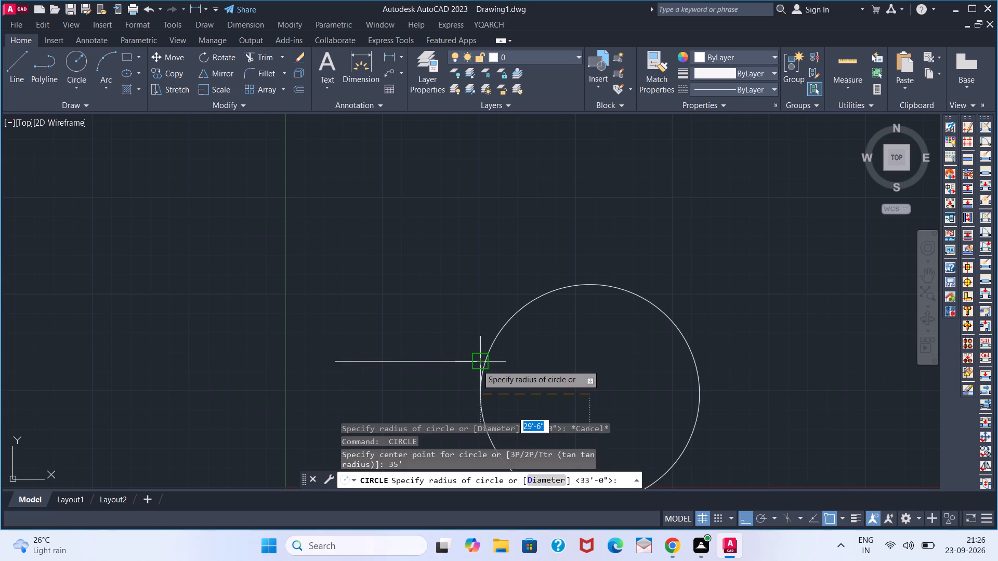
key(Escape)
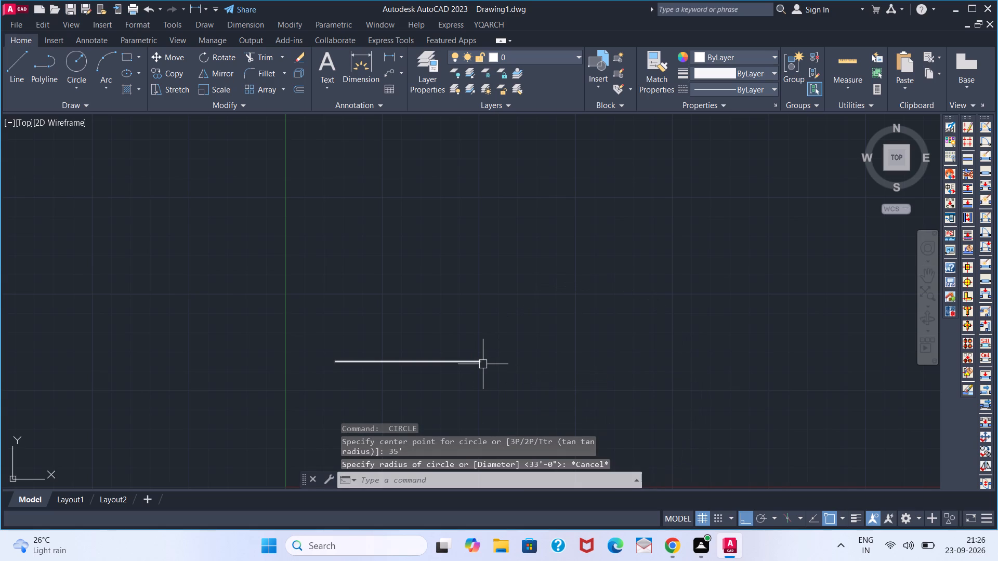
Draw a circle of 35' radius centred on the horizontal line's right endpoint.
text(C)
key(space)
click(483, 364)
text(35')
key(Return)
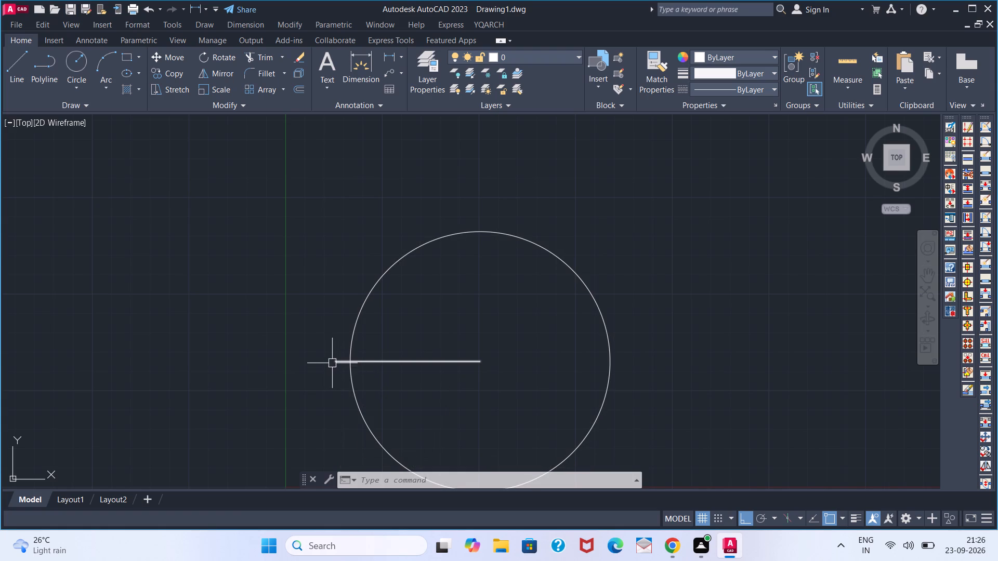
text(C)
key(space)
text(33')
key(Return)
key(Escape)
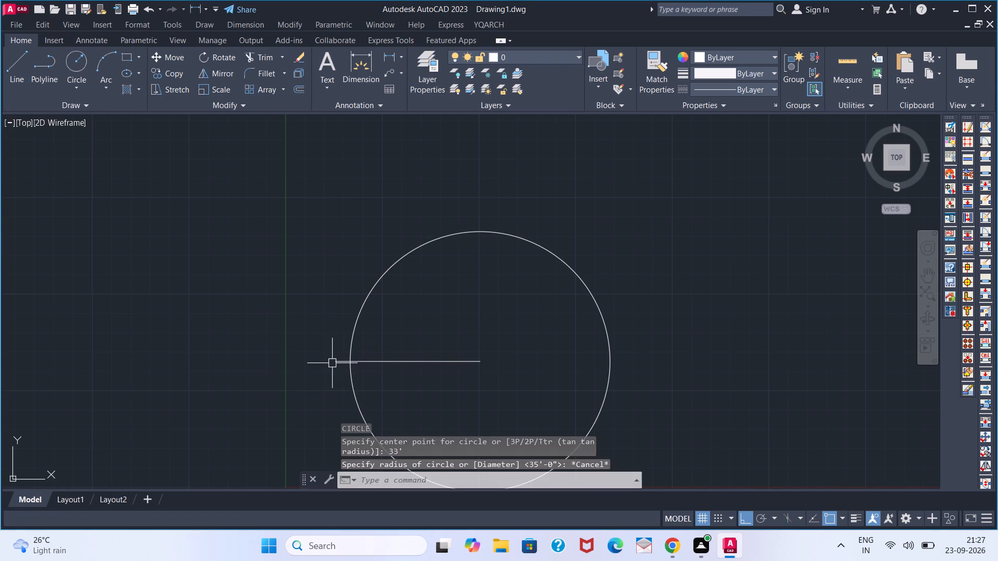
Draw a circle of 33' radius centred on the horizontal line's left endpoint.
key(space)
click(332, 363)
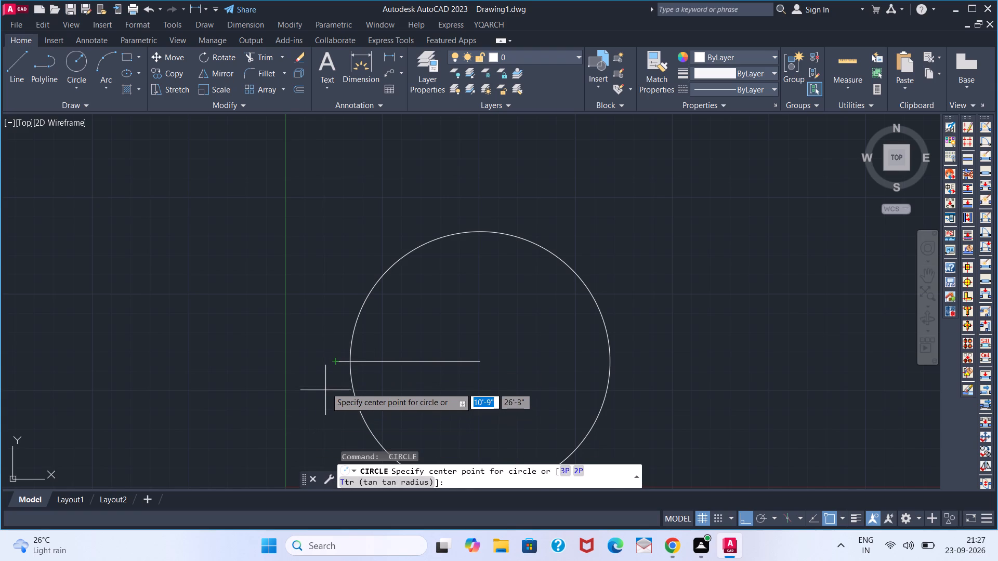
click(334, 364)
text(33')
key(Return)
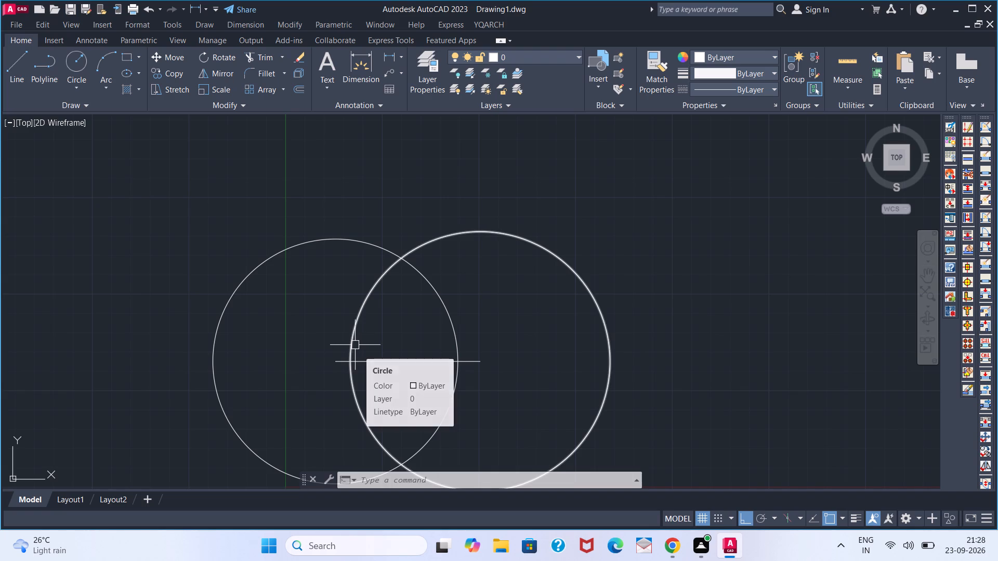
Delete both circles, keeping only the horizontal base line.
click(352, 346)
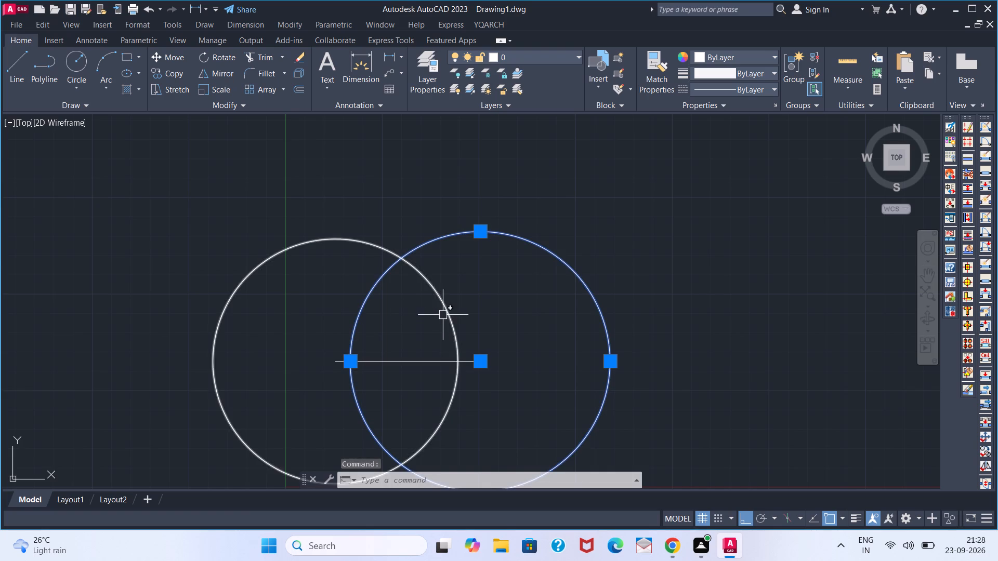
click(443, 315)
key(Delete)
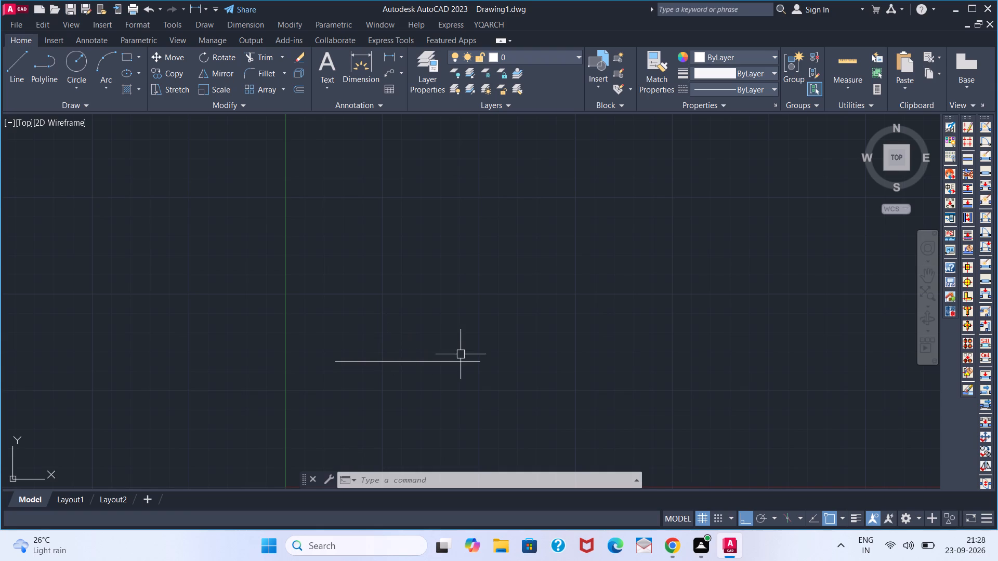
Draw a circle of 35' radius centred on the base line's right endpoint.
text(C)
key(space)
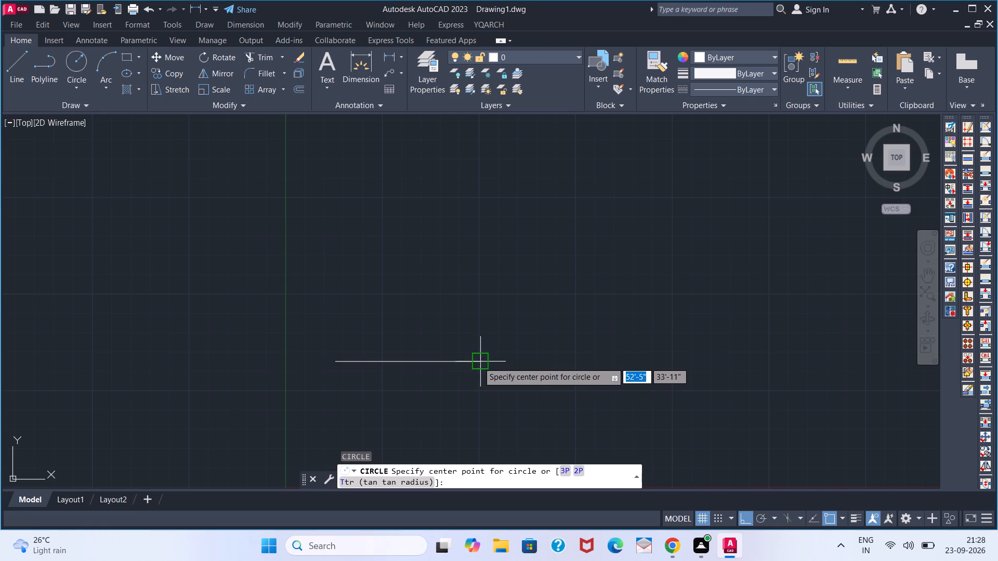
click(478, 362)
text(55')
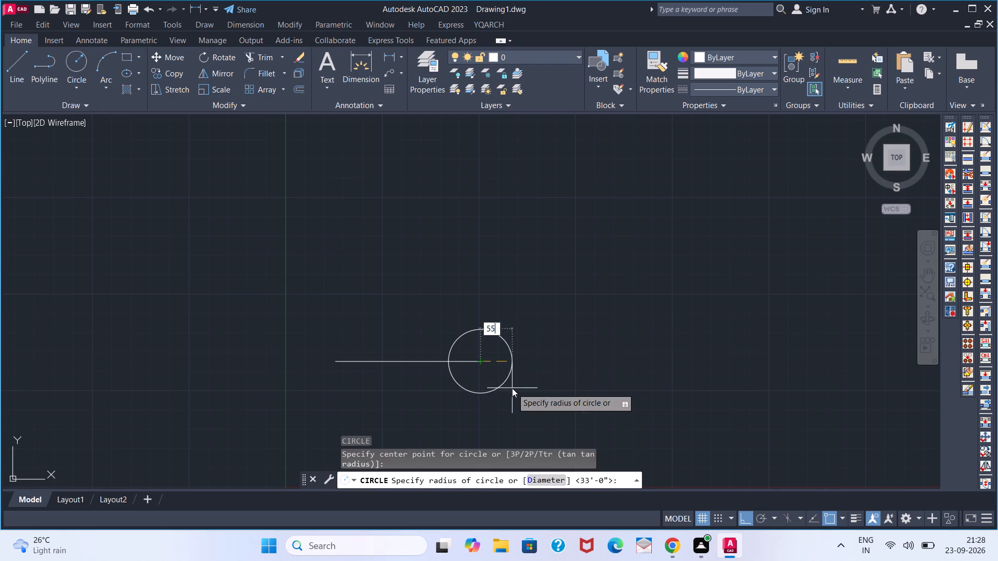
key(BackSpace)
key(BackSpace)
key(BackSpace)
text(35')
key(Return)
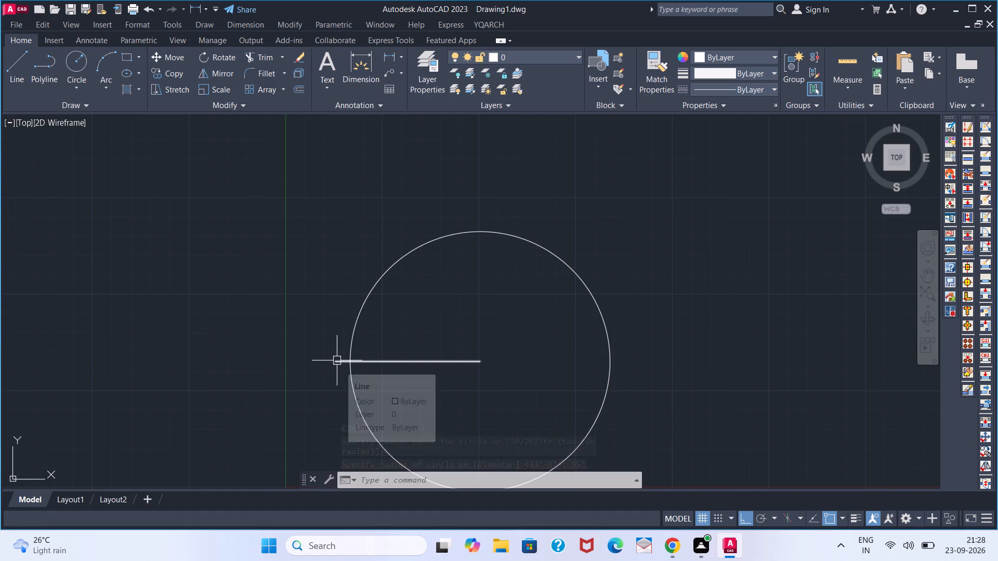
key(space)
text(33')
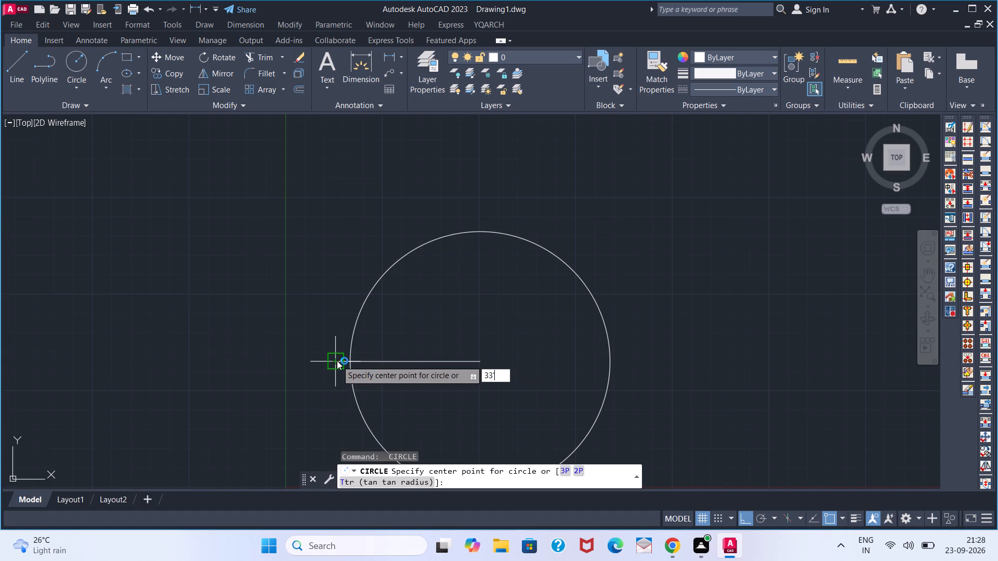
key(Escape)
Draw a circle of 33' radius centred on the base line's left endpoint.
key(space)
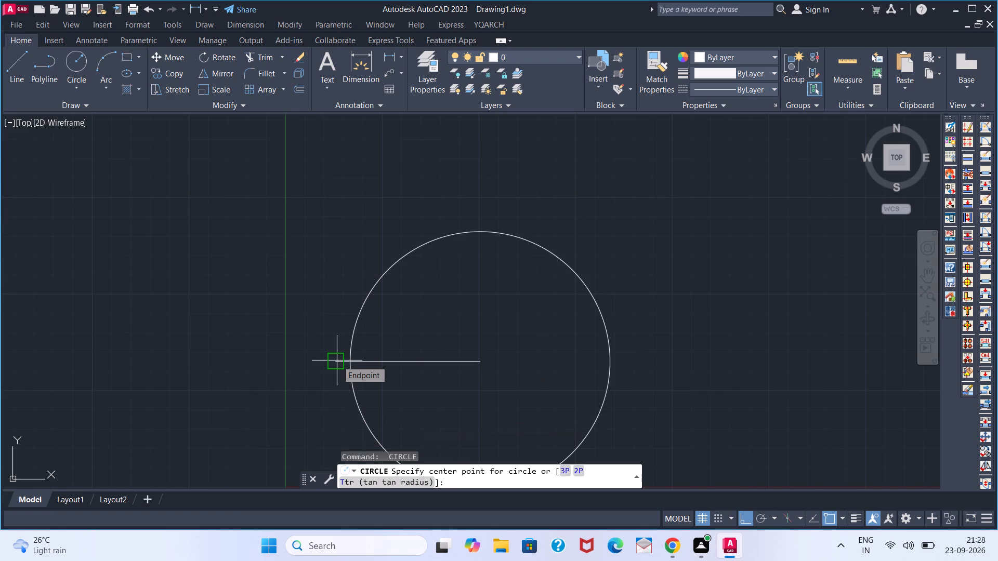
click(338, 361)
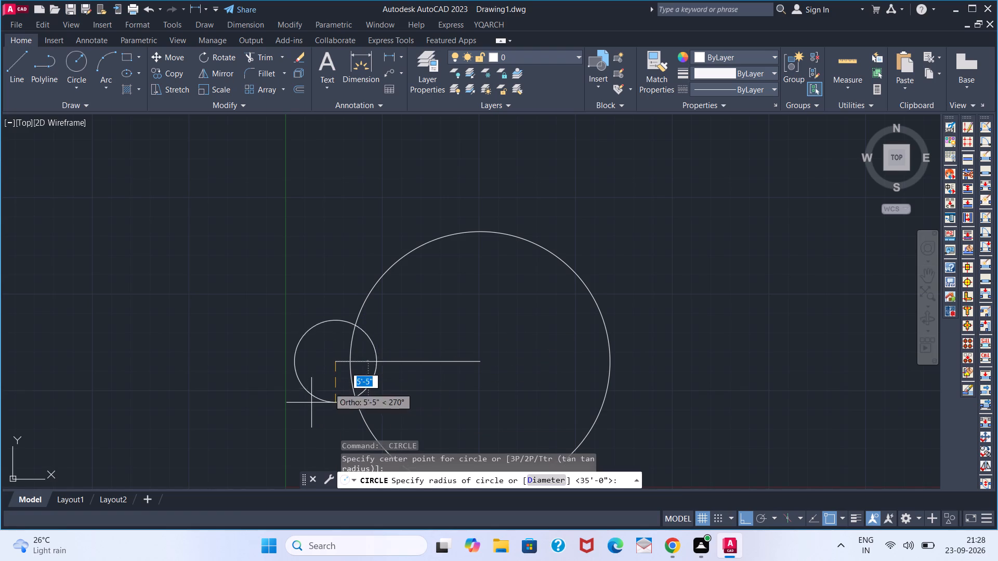
text(33')
key(Return)
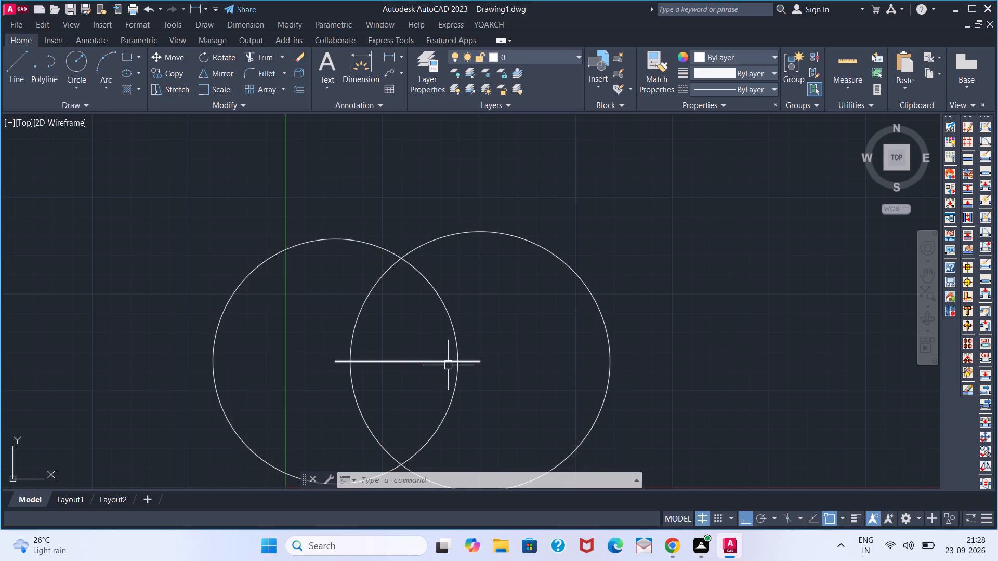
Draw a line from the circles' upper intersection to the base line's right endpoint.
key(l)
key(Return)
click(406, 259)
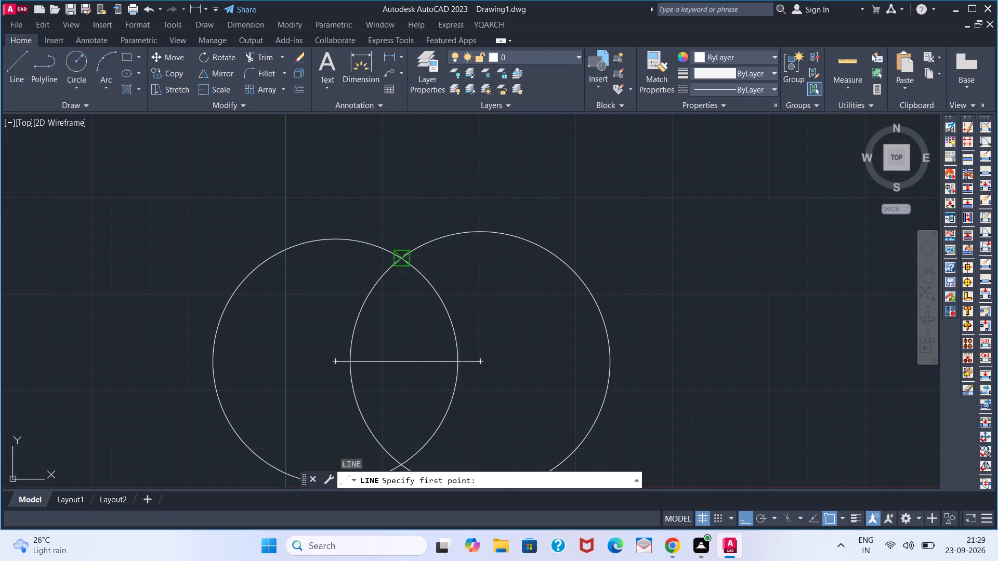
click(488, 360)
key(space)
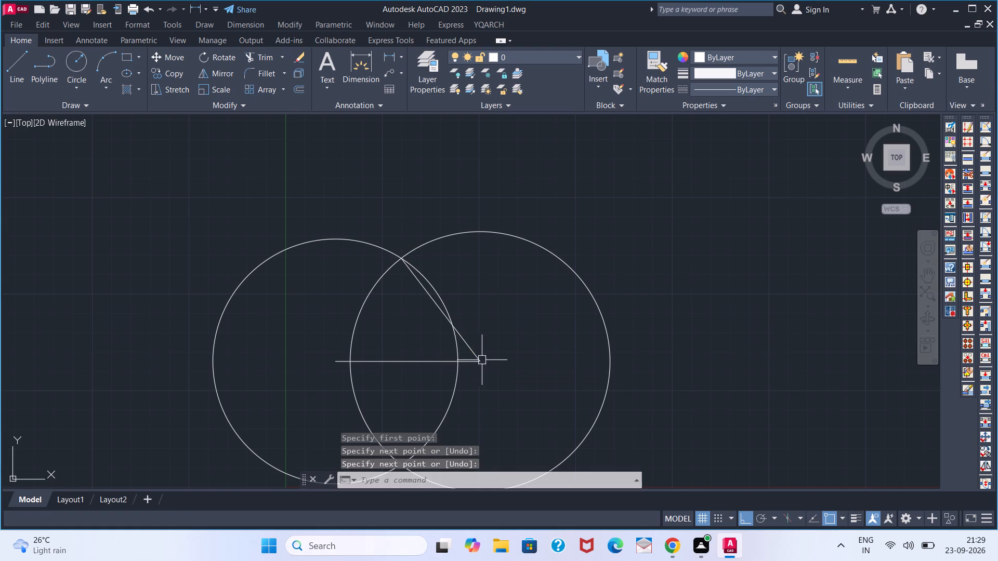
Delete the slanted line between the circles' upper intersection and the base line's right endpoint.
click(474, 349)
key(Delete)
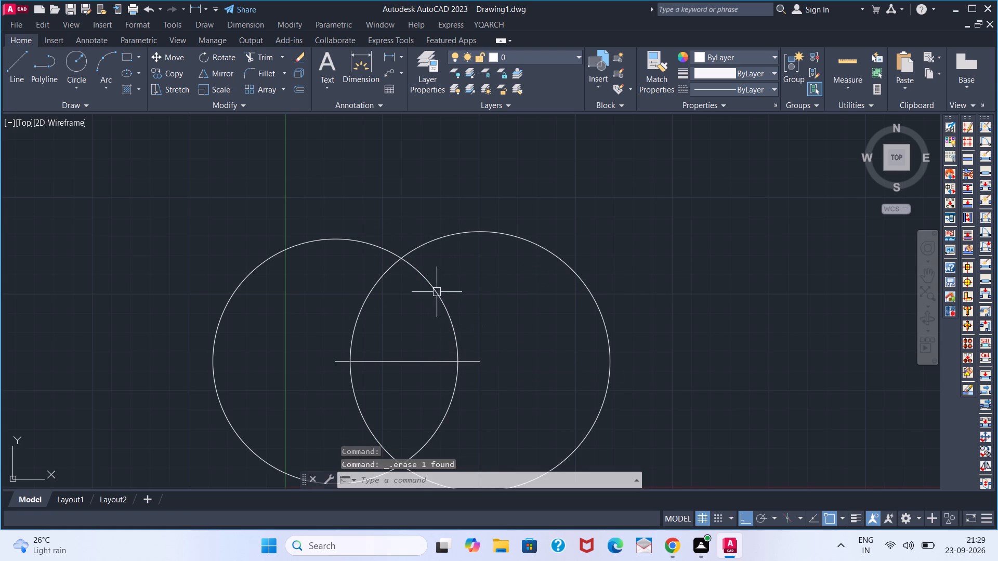
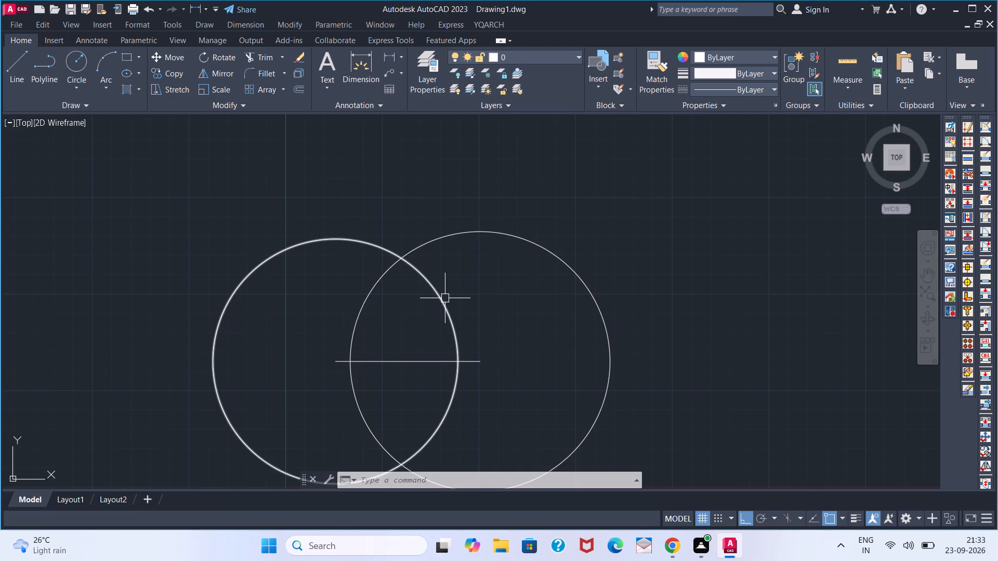
Draw a line from the circles' upper intersection to the base line's right endpoint.
key(l)
key(Return)
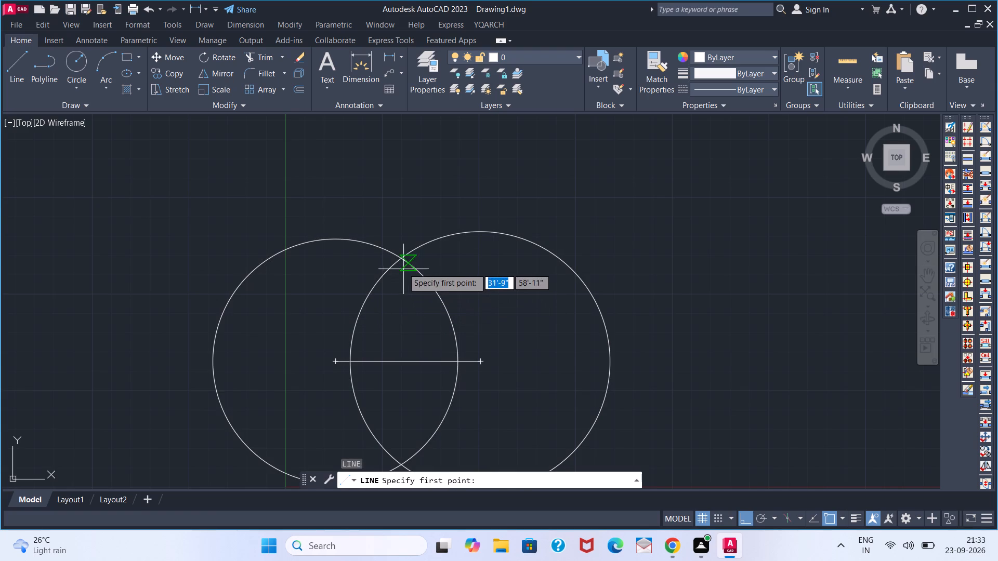
click(403, 264)
click(481, 358)
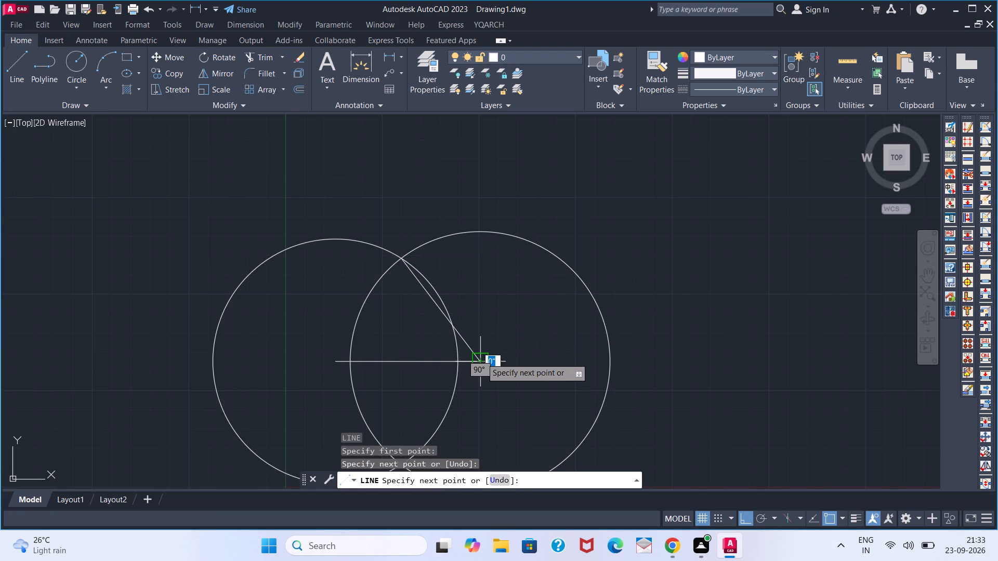
key(space)
Delete both construction circles centred on the base line's endpoints.
click(448, 237)
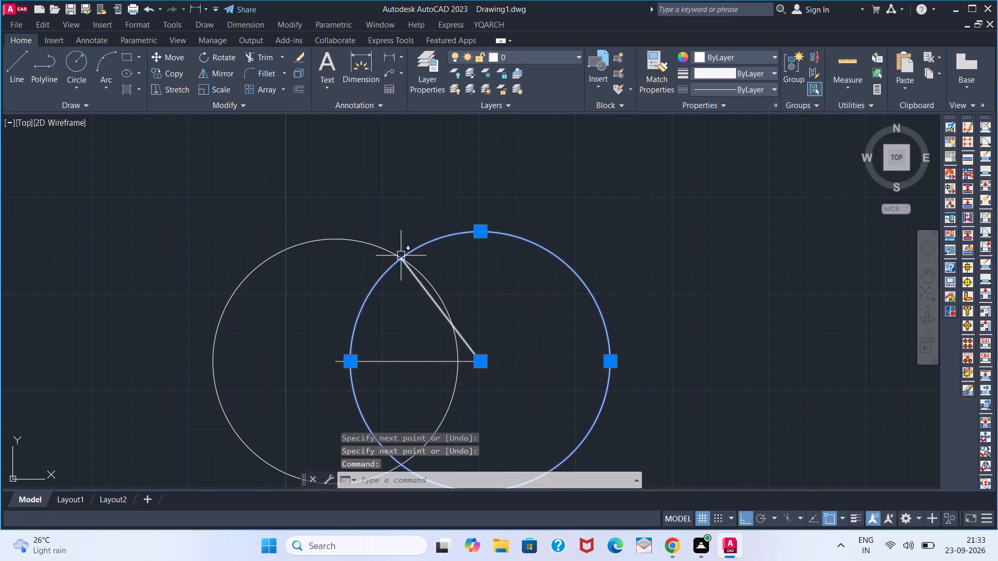
click(387, 250)
key(Delete)
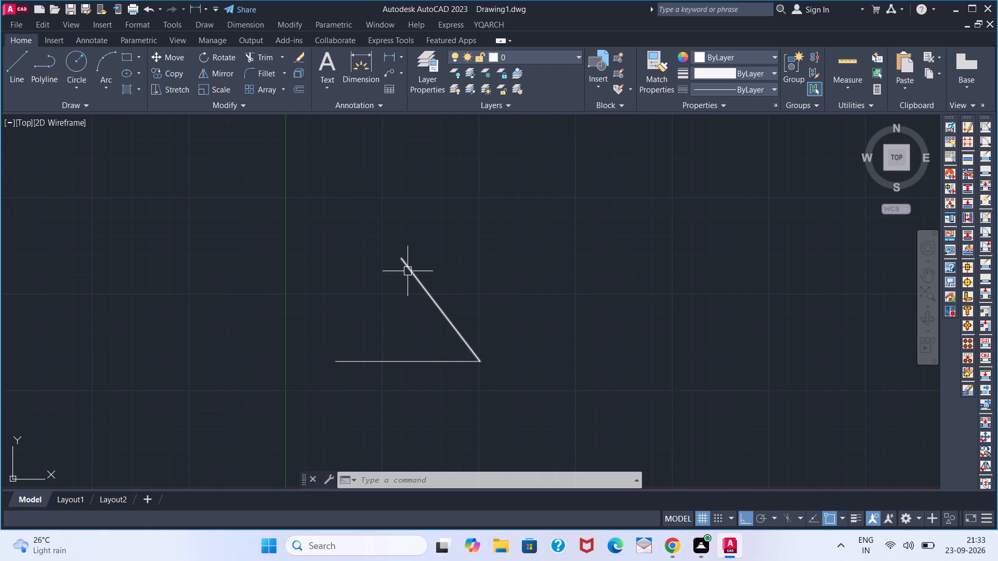
Draw a circle of 37' radius centred on the slanted line's upper endpoint.
key(c)
key(space)
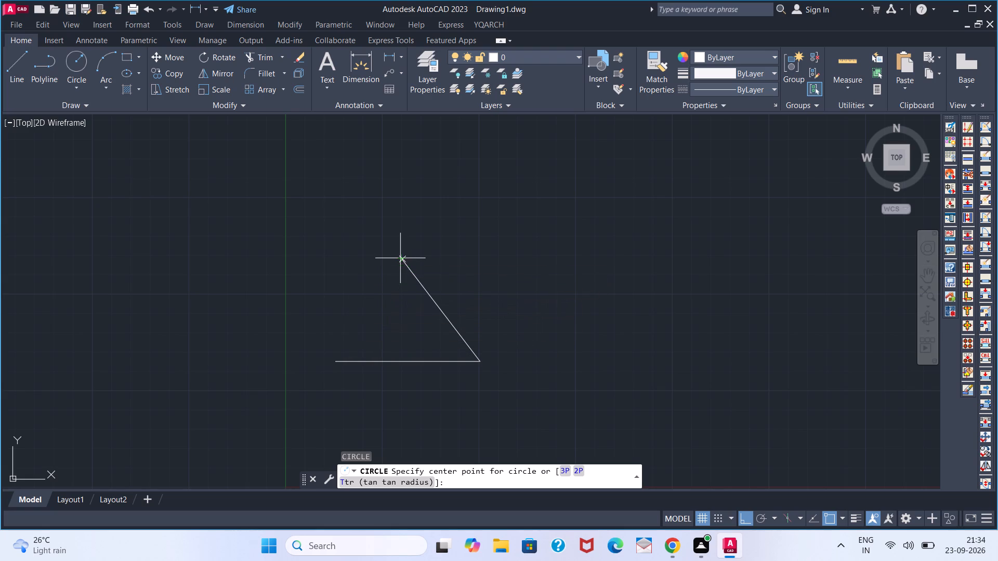
click(401, 258)
text(37')
key(Return)
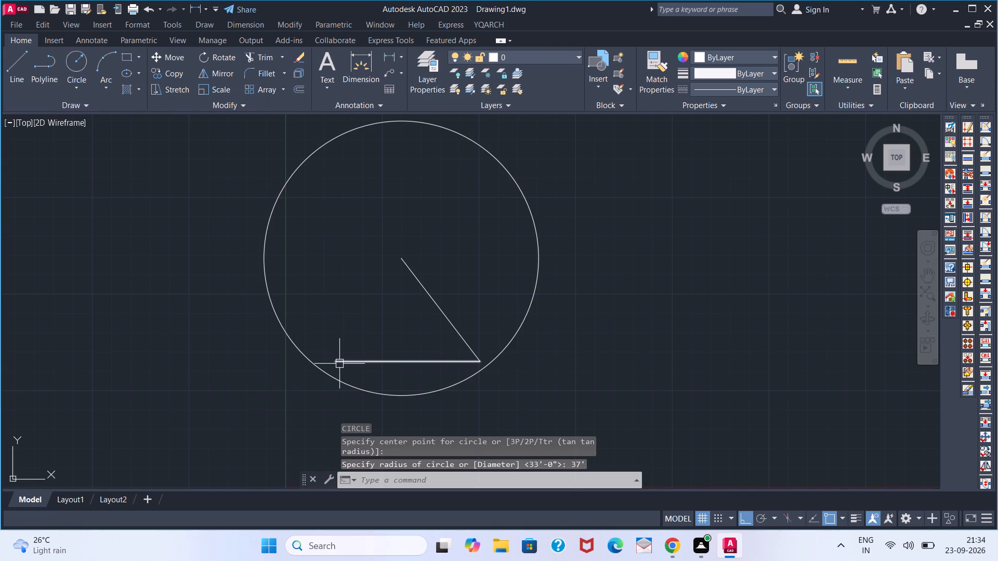
Draw a circle of 33' radius centred on the base line's left endpoint.
key(space)
click(339, 365)
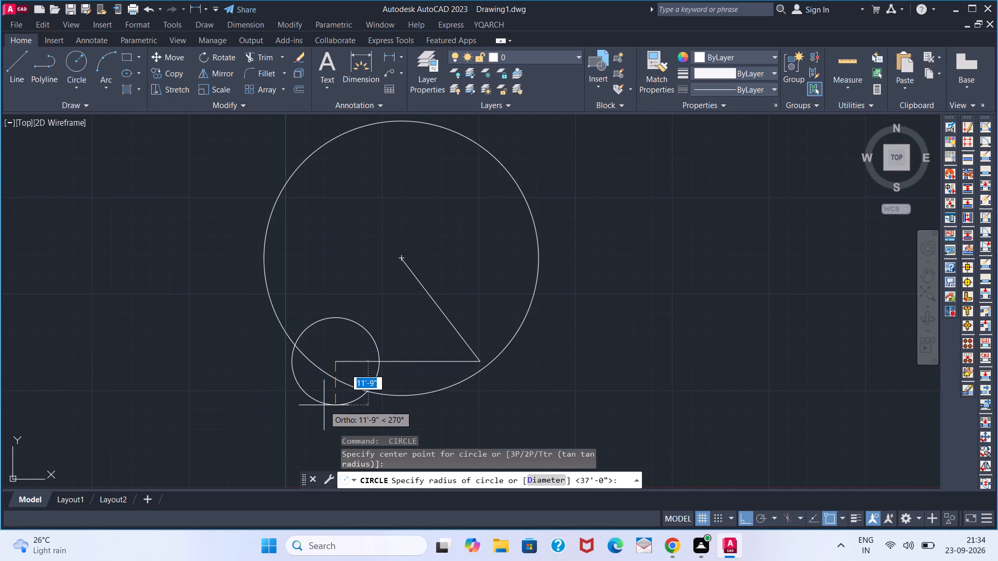
text(33')
key(Return)
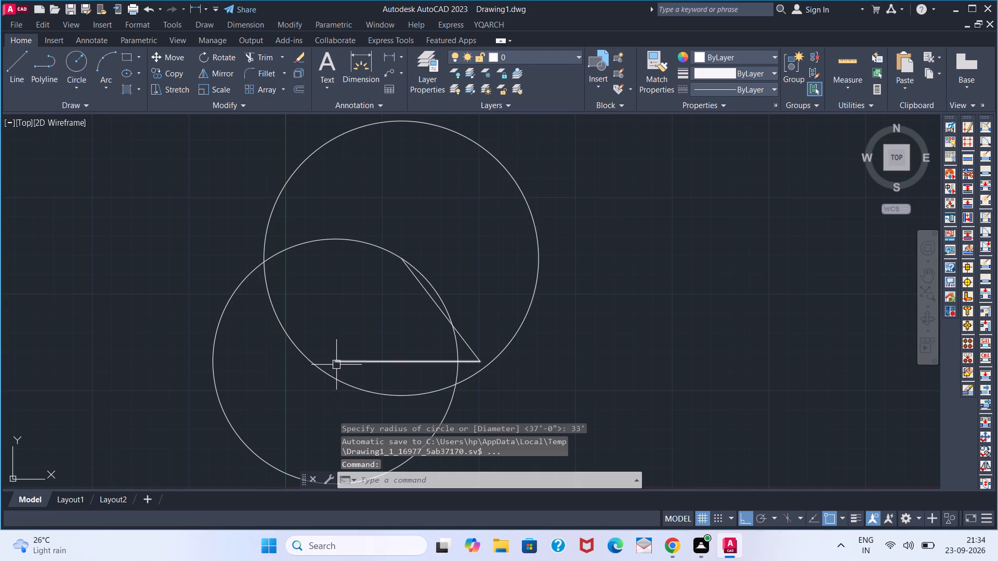
Draw a line from the circles' left intersection to the upper endpoint of the slanted line.
key(l)
key(Return)
click(264, 268)
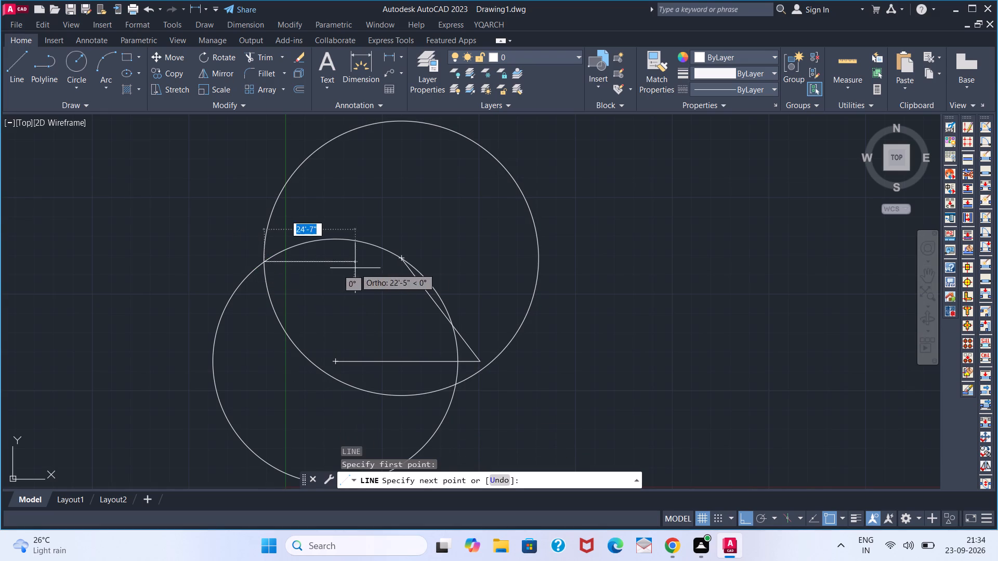
scroll(397, 265, up, 3)
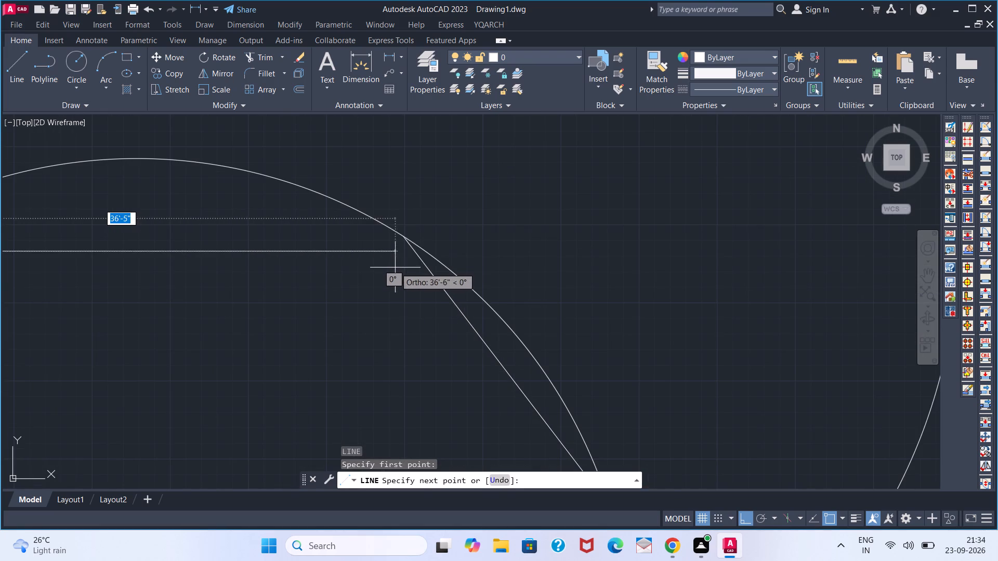
click(398, 244)
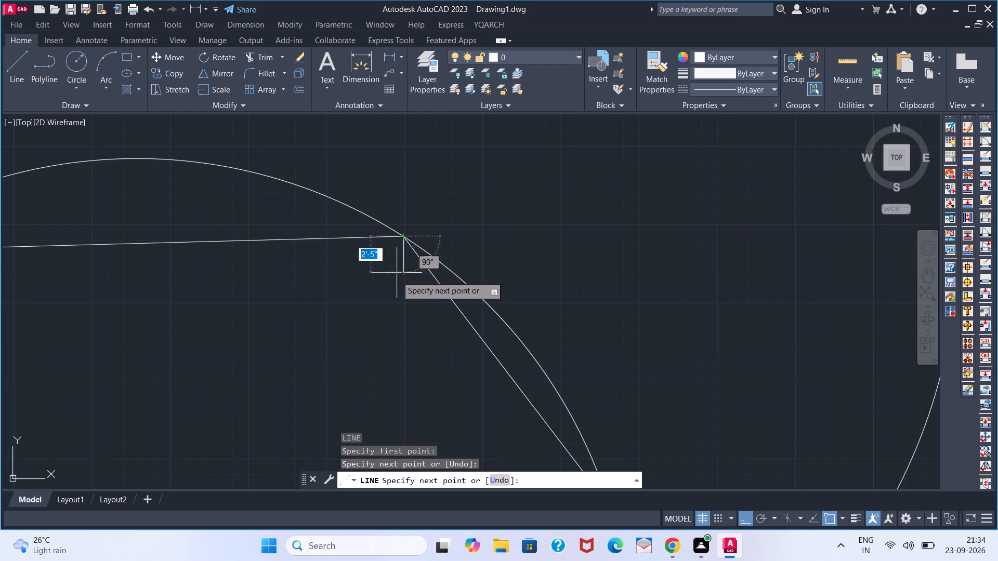
key(Escape)
Draw a line from the circles' left intersection to the base line's left endpoint, closing the four-sided figure.
scroll(375, 382, down, 3)
middle_drag(337, 380, 398, 288)
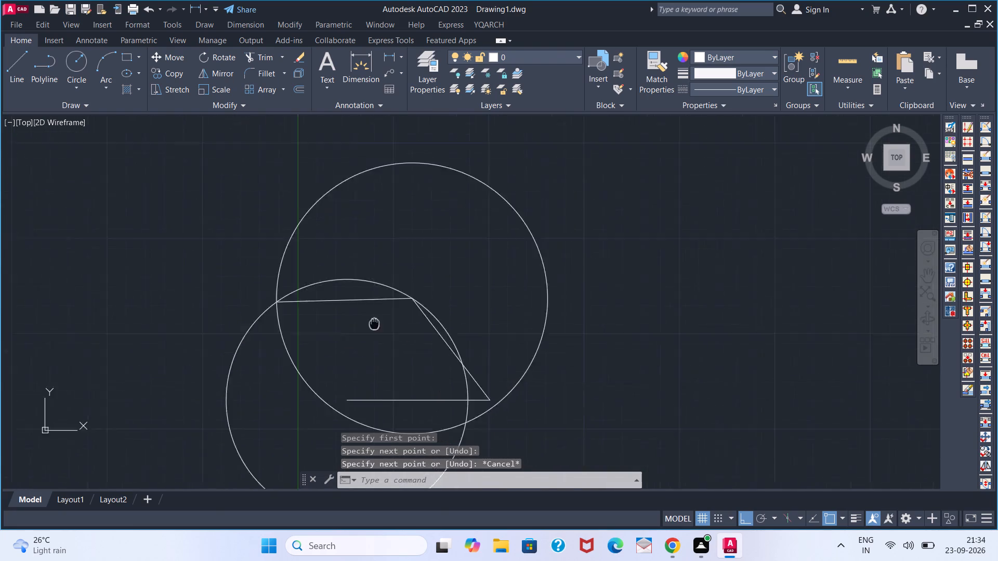
middle_drag(398, 288, 402, 280)
key(space)
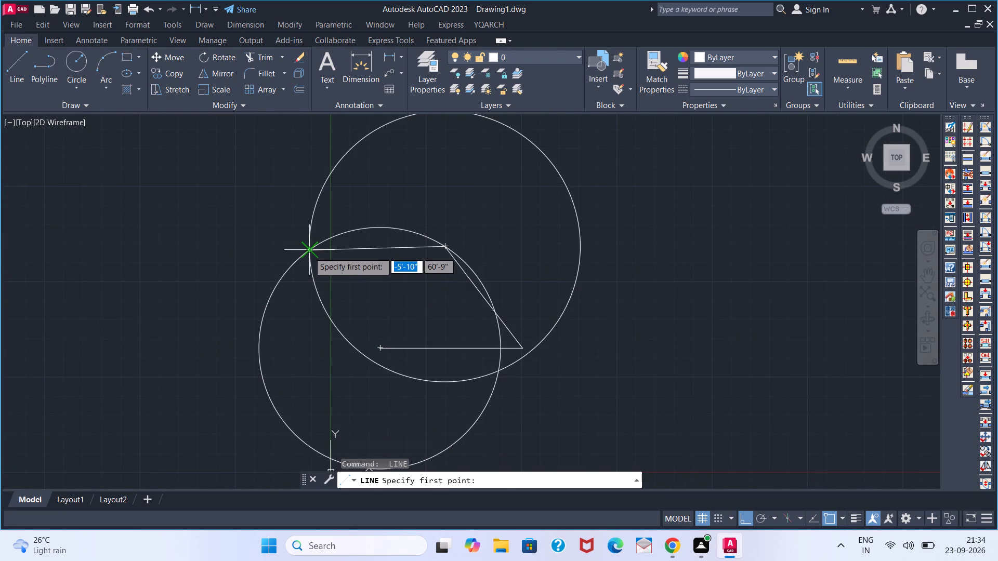
click(309, 252)
click(378, 349)
key(space)
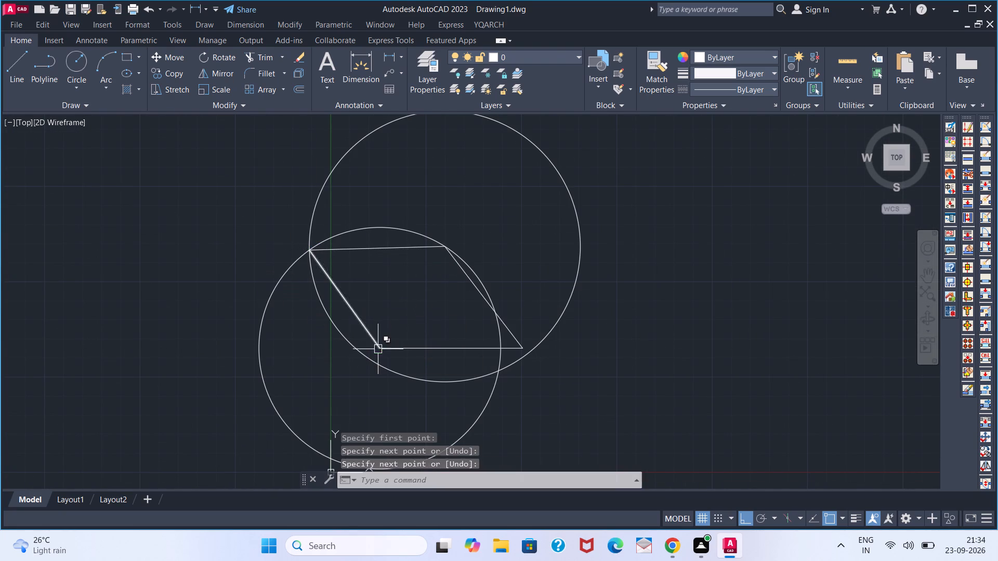
Delete the 33' and 37' radius construction circles, leaving only the four-sided outline.
click(361, 365)
double_click(363, 354)
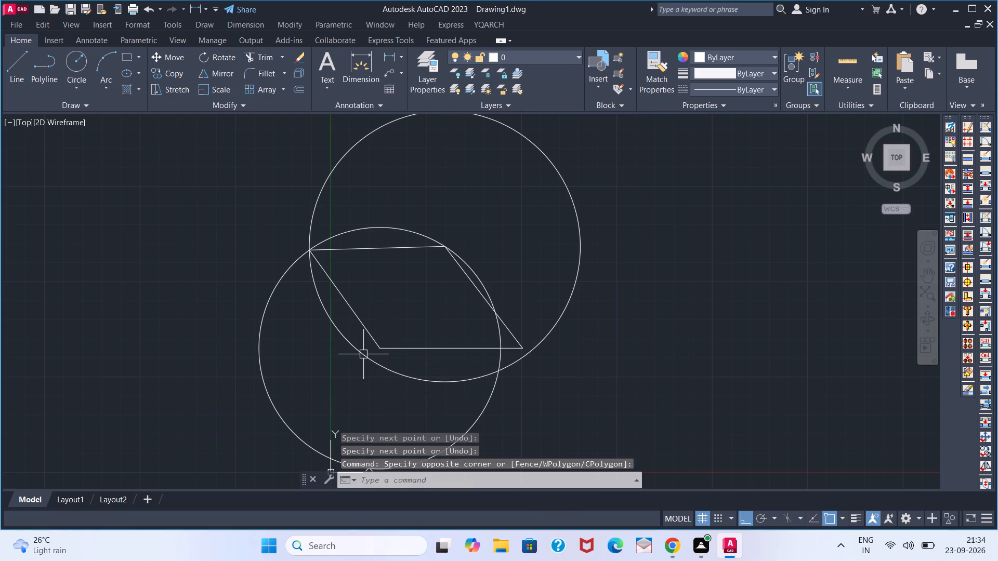
click(263, 378)
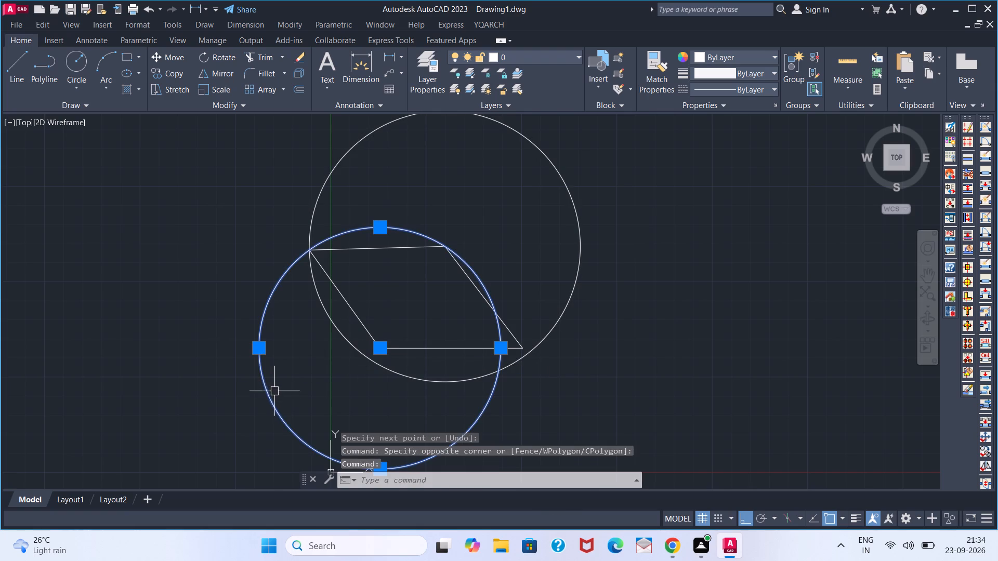
key(Delete)
click(363, 358)
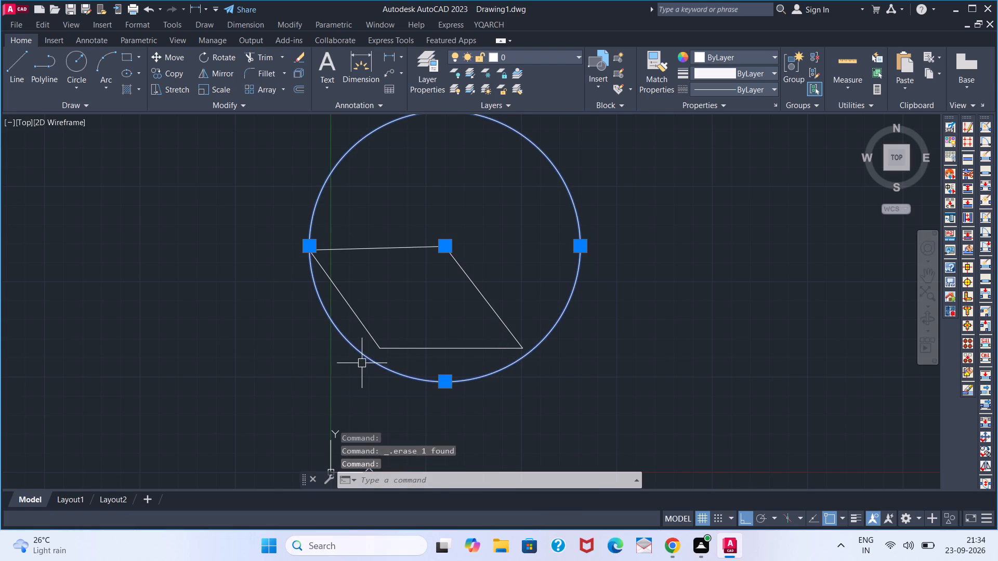
key(Delete)
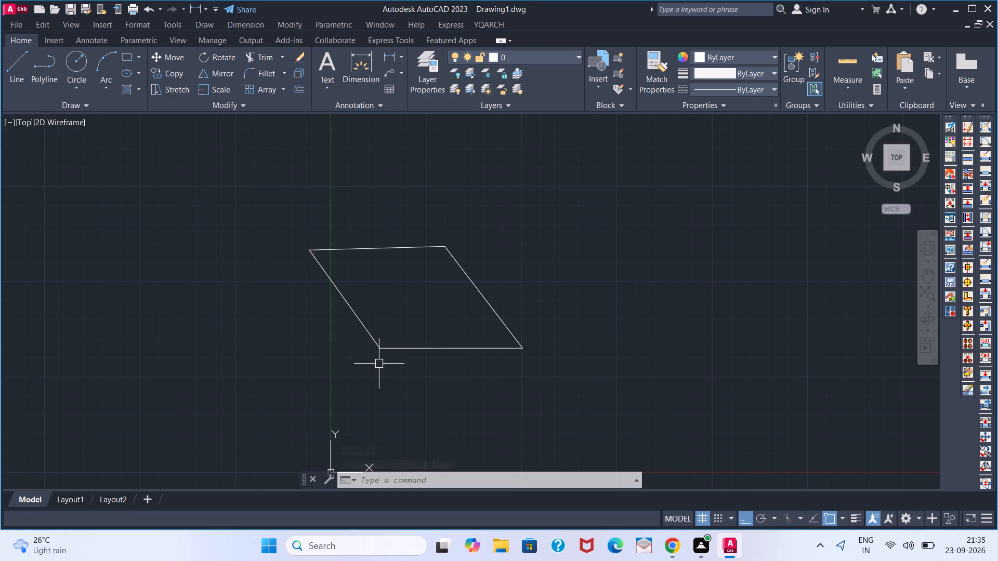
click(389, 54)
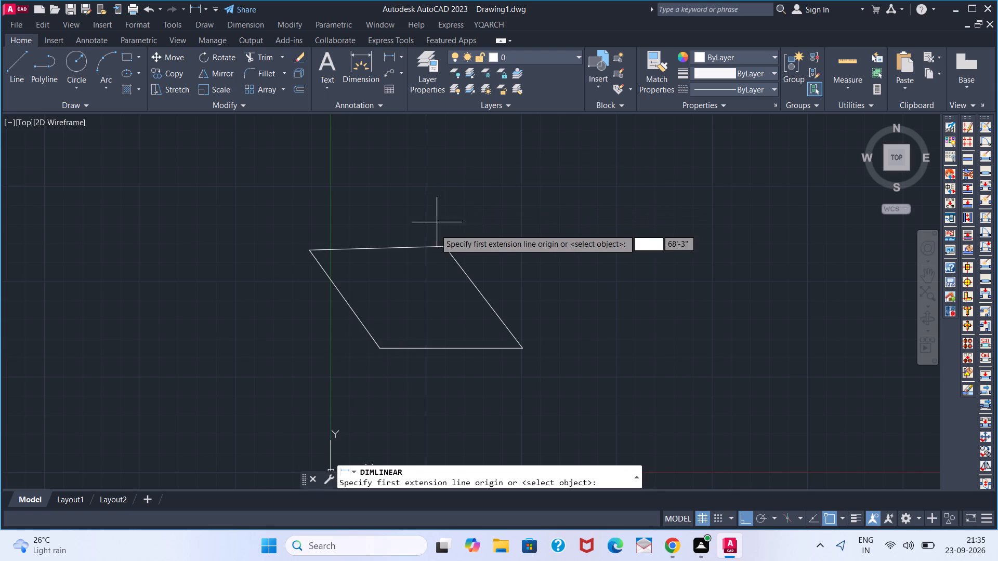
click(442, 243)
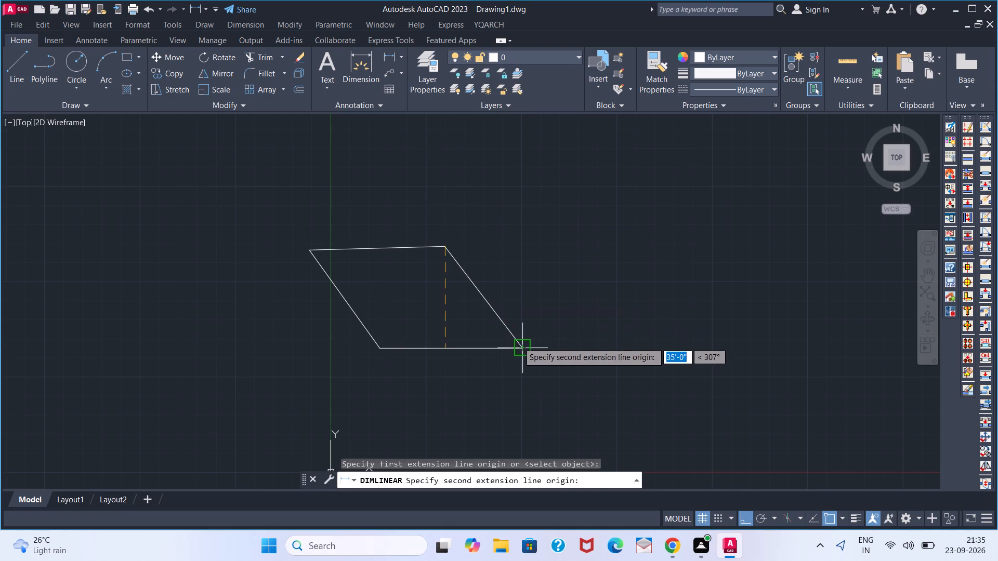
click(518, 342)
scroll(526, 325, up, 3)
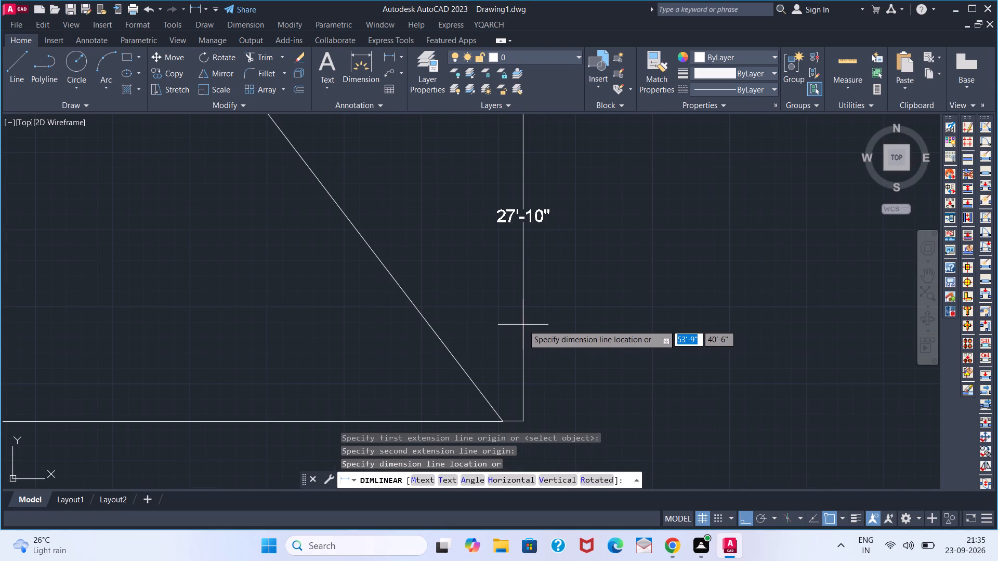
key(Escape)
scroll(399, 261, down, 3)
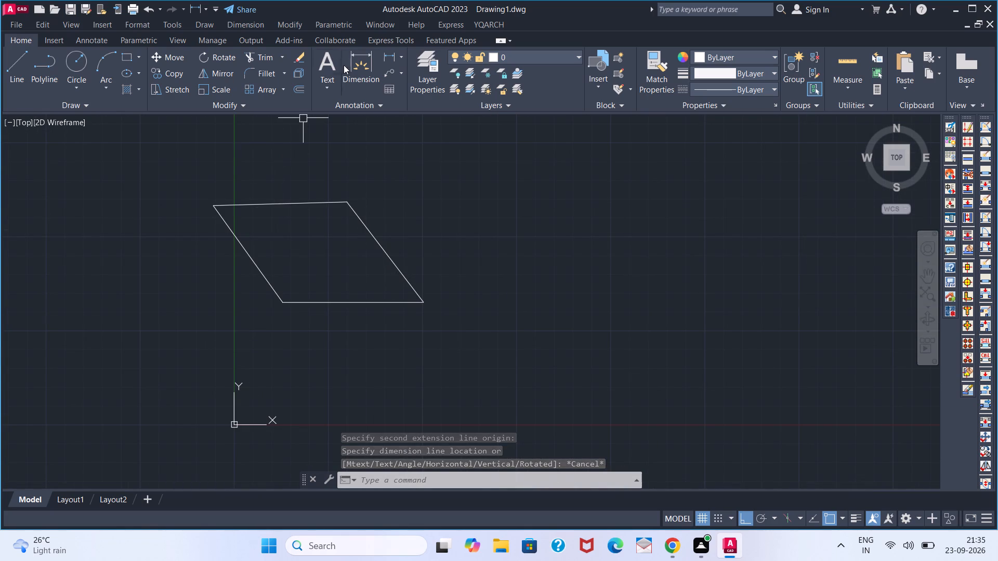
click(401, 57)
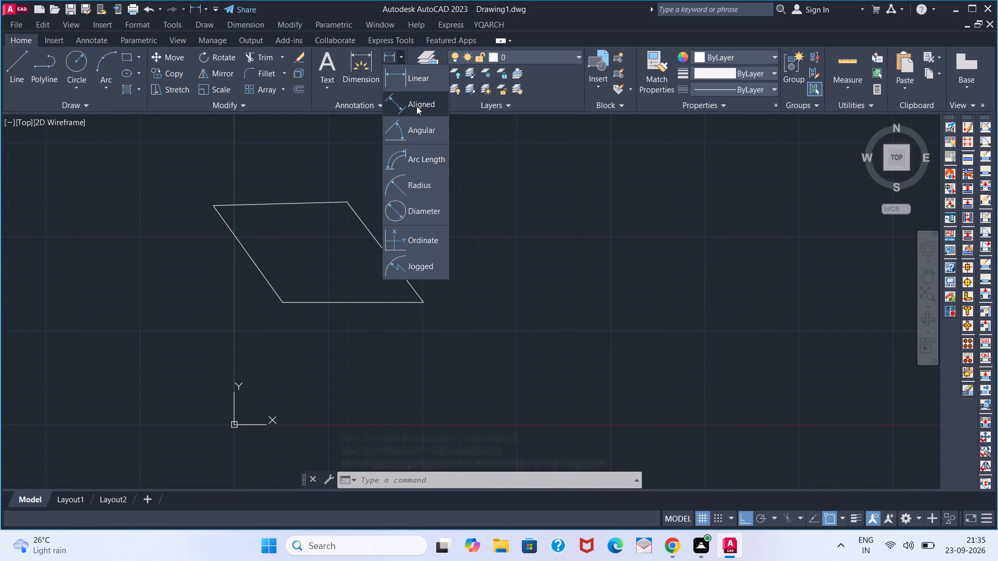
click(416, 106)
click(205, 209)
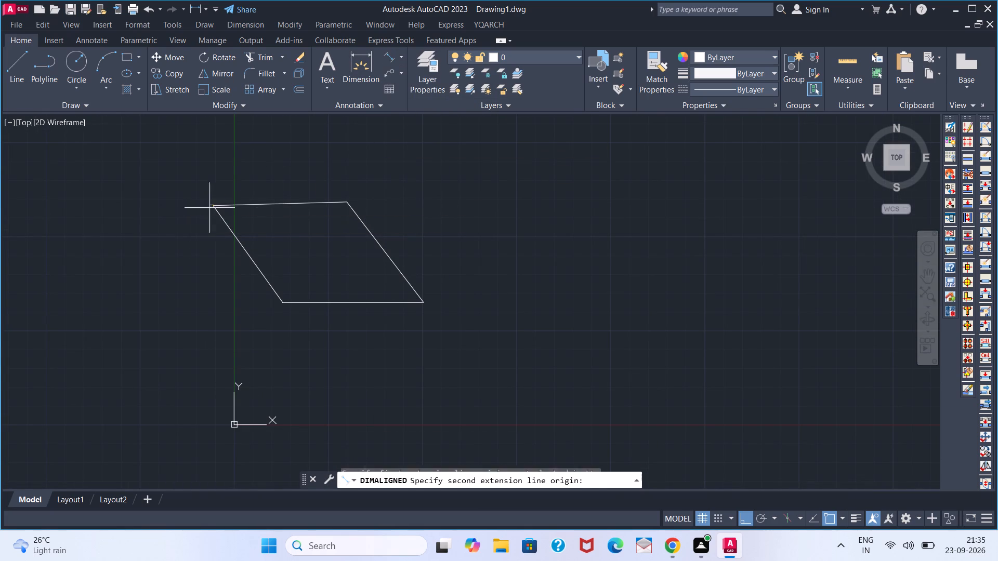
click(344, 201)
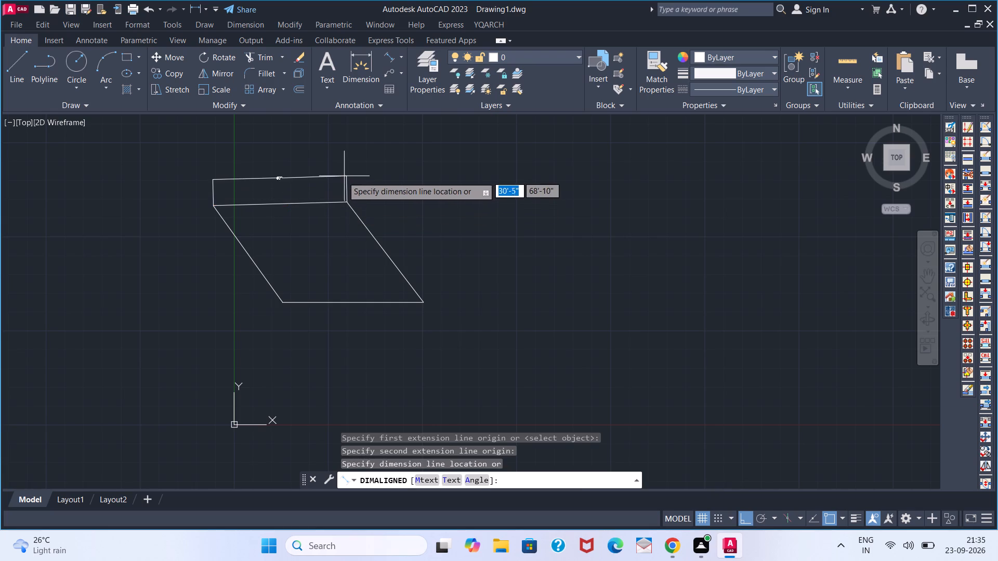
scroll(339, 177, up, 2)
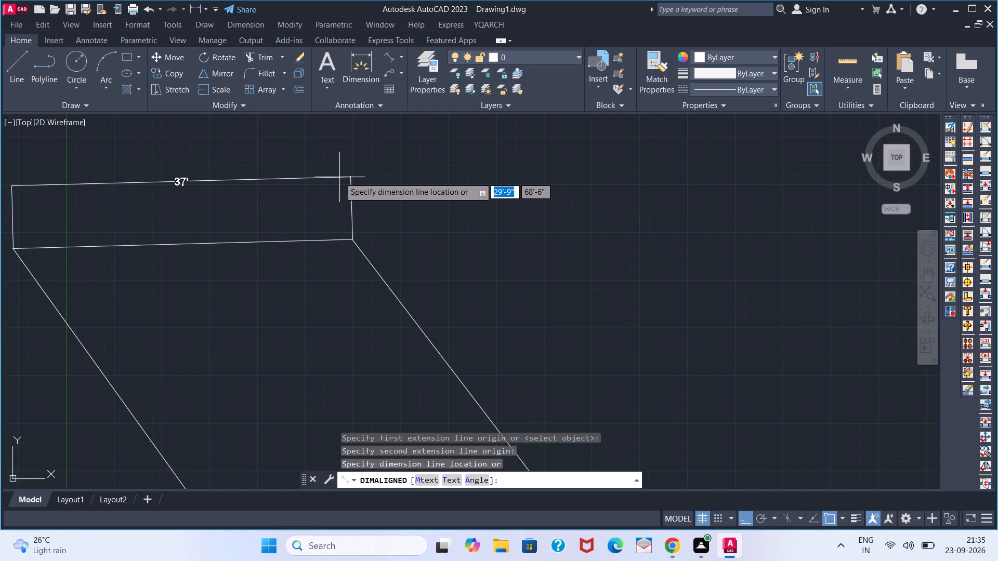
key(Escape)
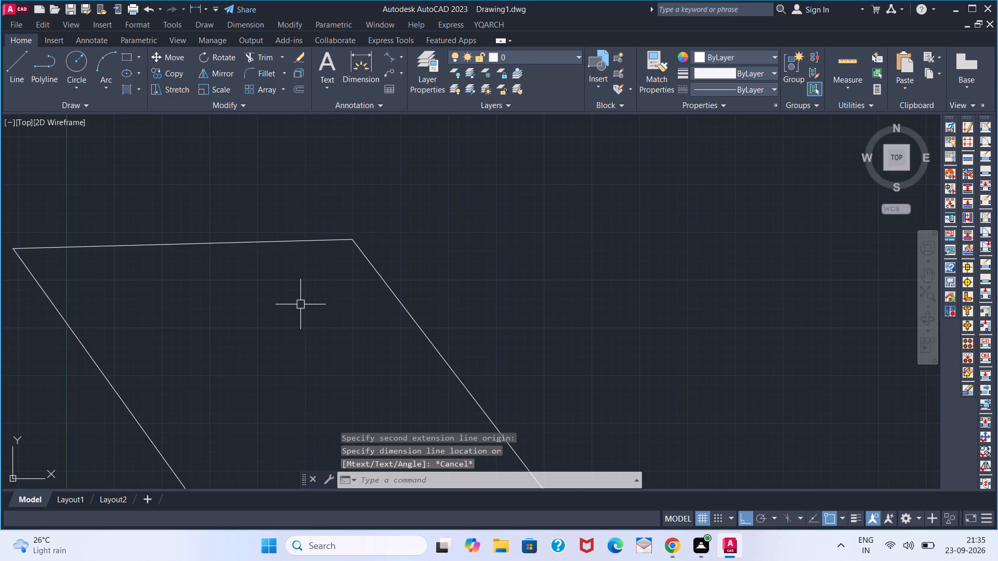
Add an aligned dimension to the figure's left slanted side, placed just outside the outline.
scroll(300, 307, down, 1)
middle_drag(296, 306, 283, 239)
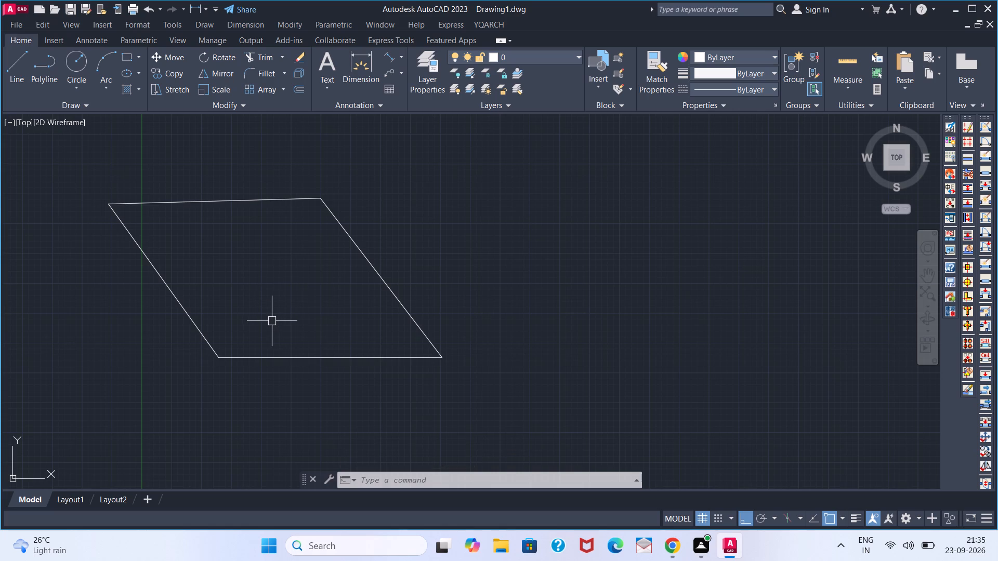
scroll(268, 320, down, 1)
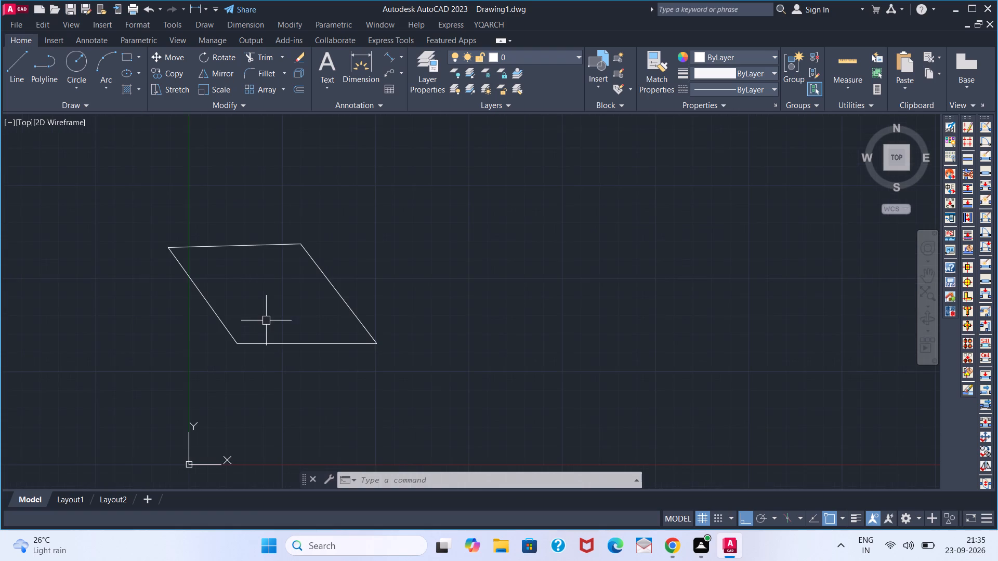
scroll(265, 320, down, 1)
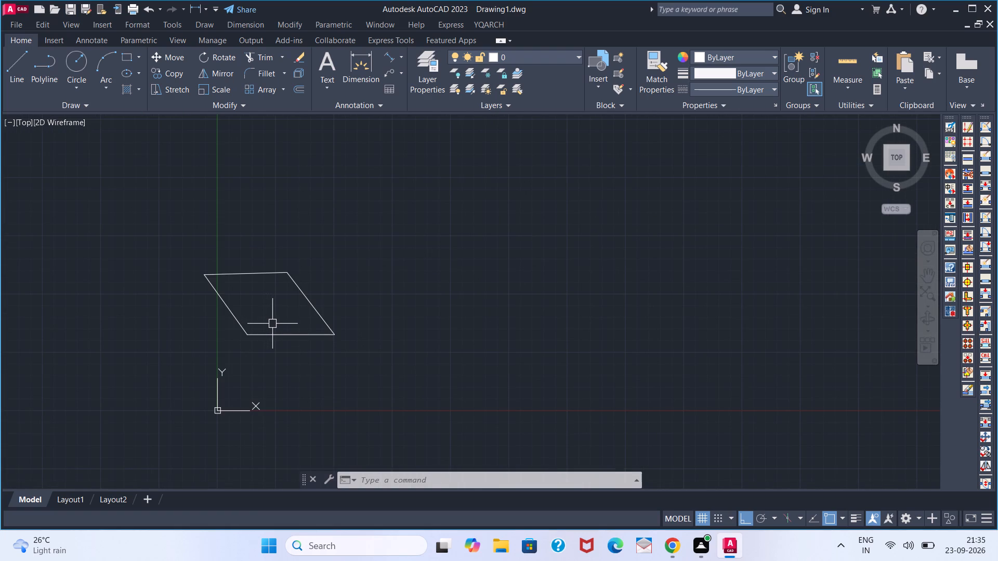
click(388, 52)
scroll(199, 274, up, 2)
click(204, 275)
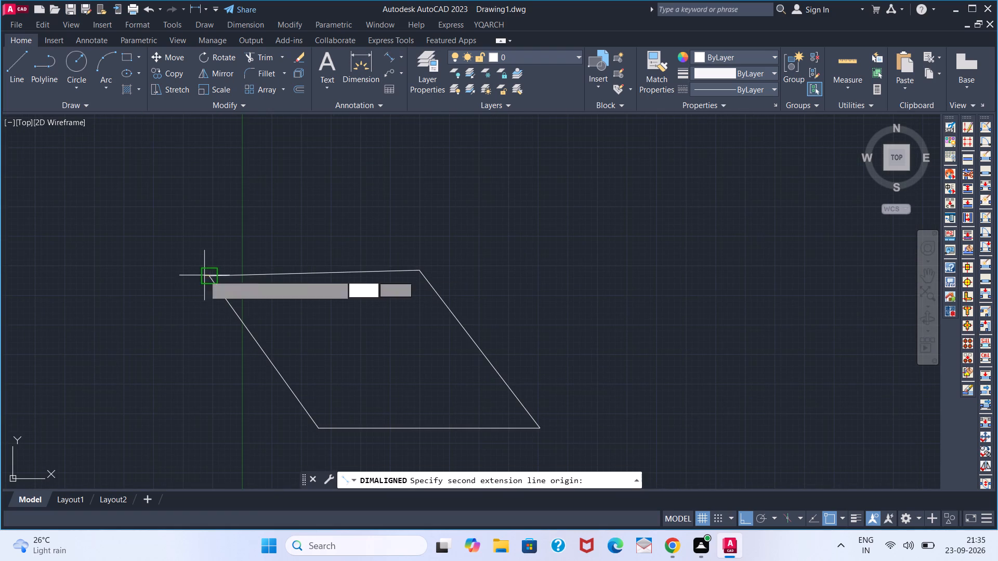
click(316, 427)
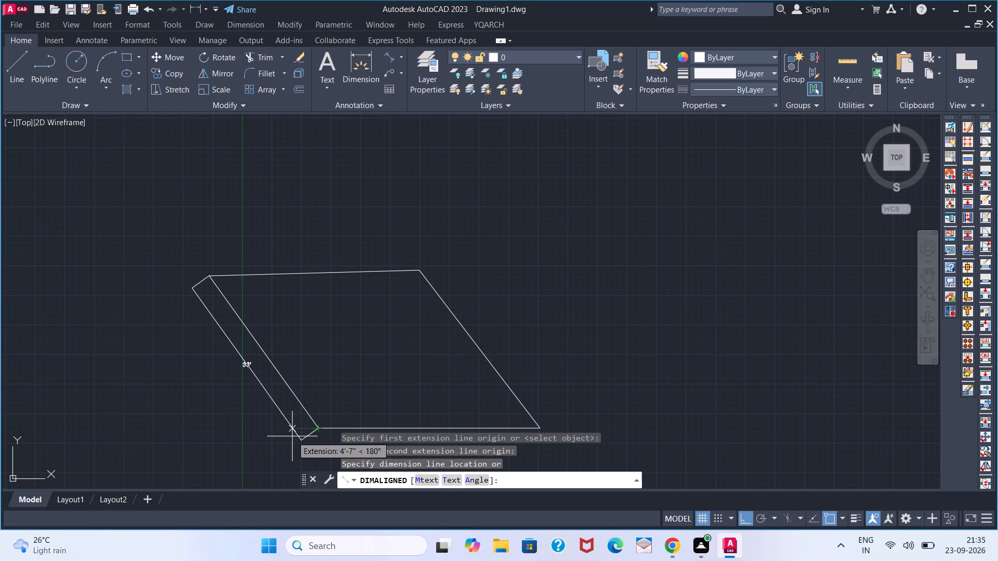
scroll(289, 435, up, 3)
scroll(288, 435, down, 1)
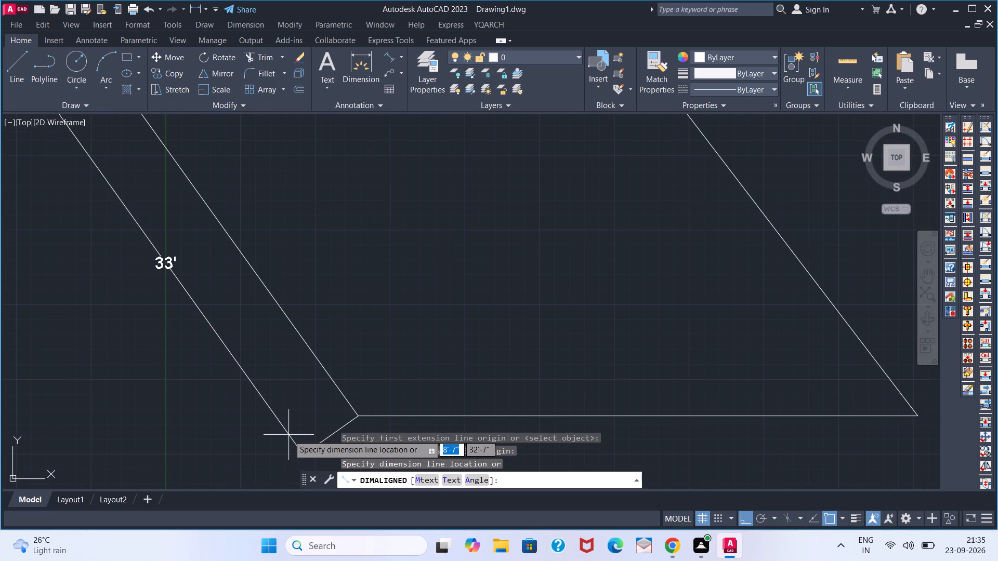
click(288, 435)
scroll(294, 421, down, 2)
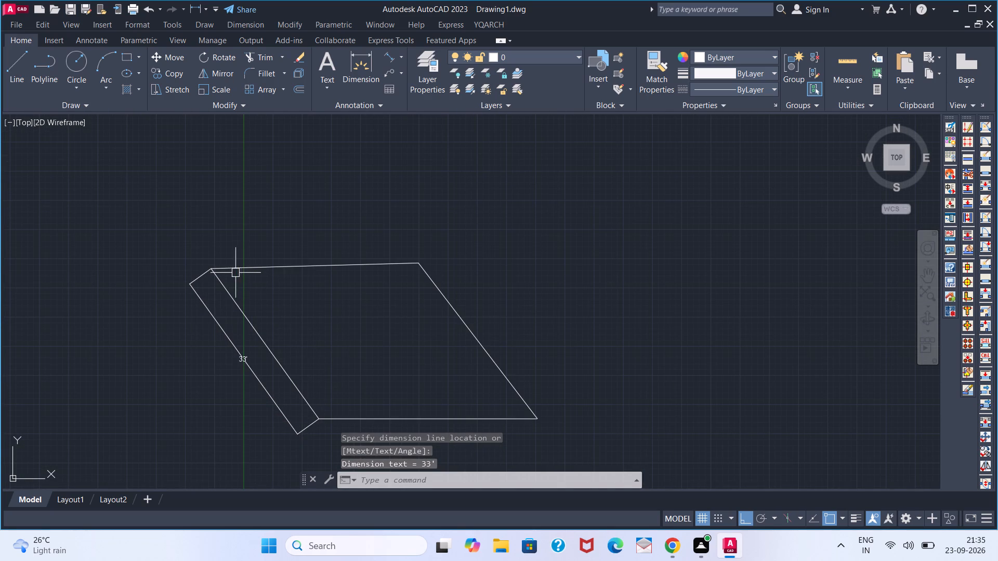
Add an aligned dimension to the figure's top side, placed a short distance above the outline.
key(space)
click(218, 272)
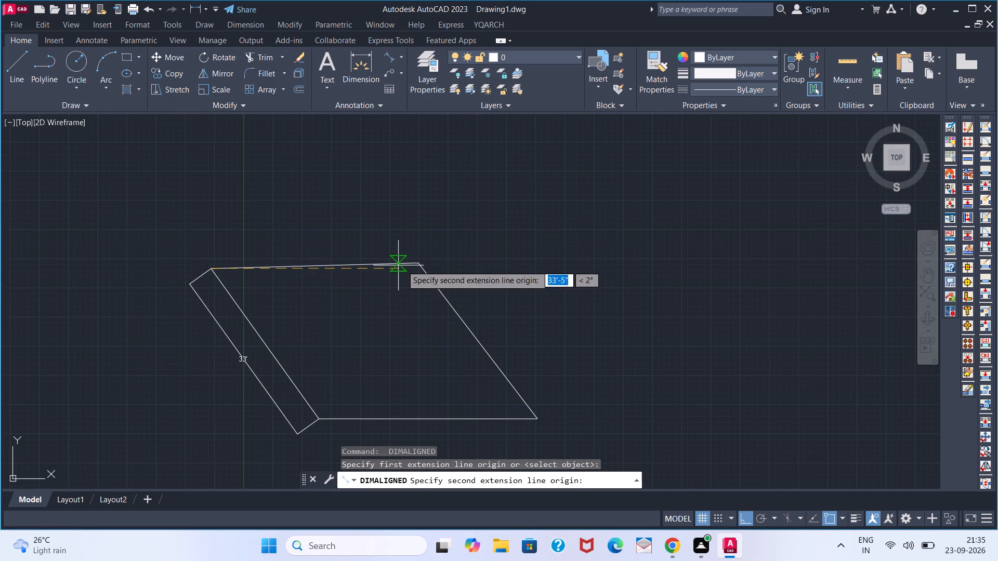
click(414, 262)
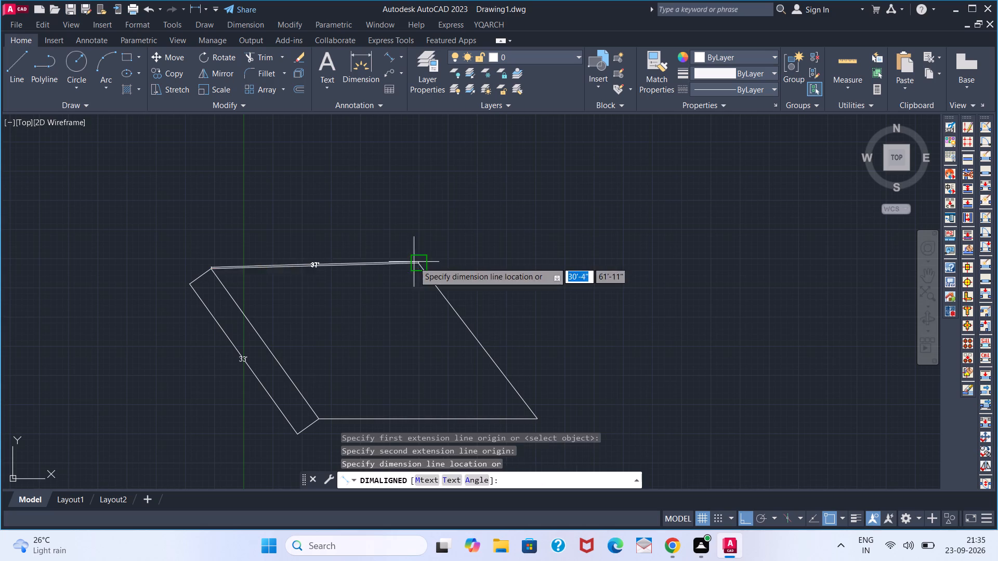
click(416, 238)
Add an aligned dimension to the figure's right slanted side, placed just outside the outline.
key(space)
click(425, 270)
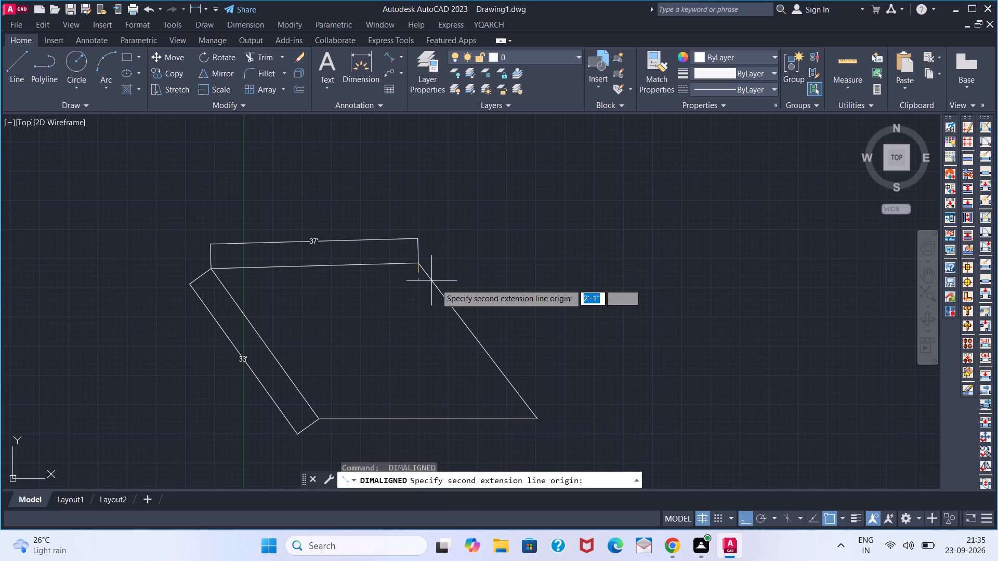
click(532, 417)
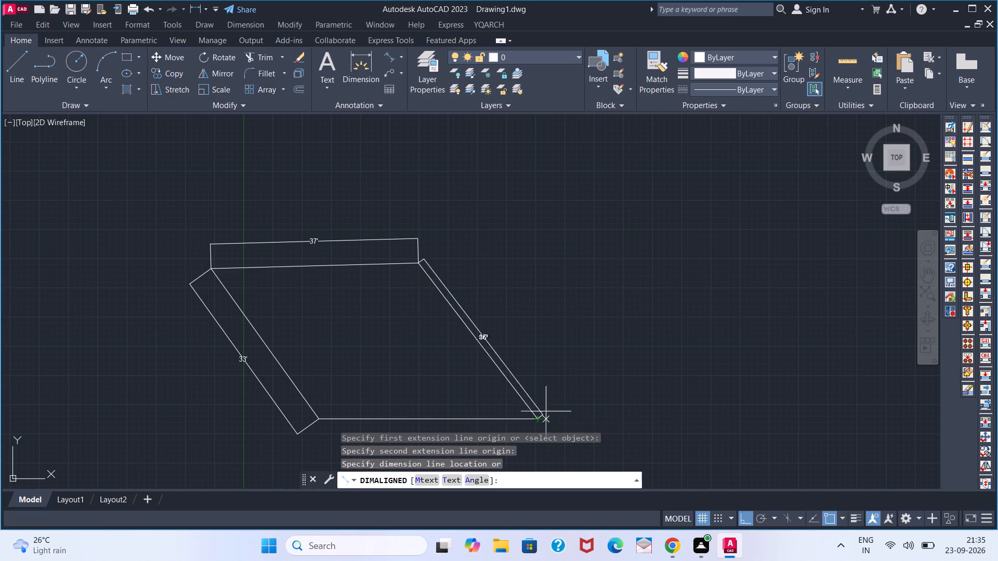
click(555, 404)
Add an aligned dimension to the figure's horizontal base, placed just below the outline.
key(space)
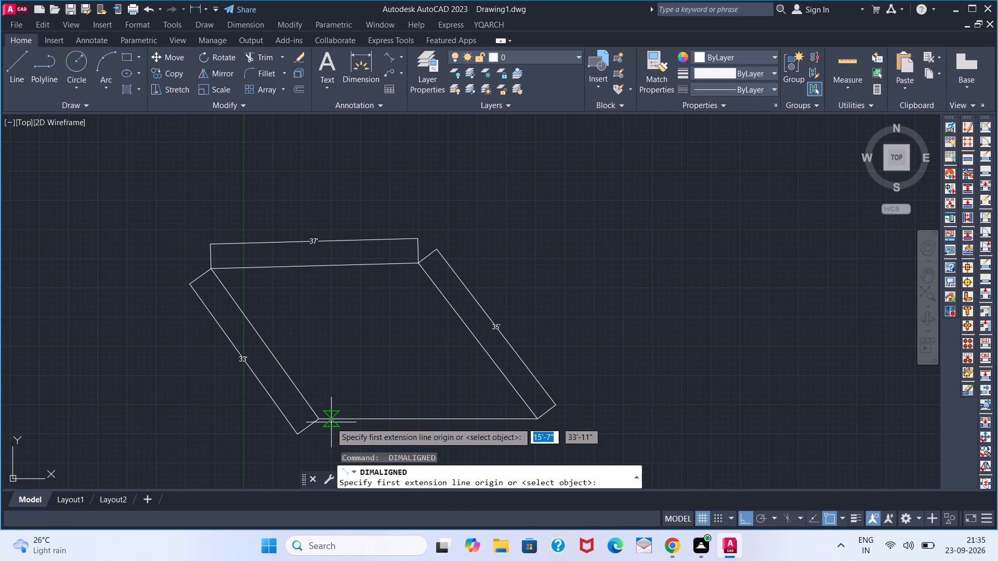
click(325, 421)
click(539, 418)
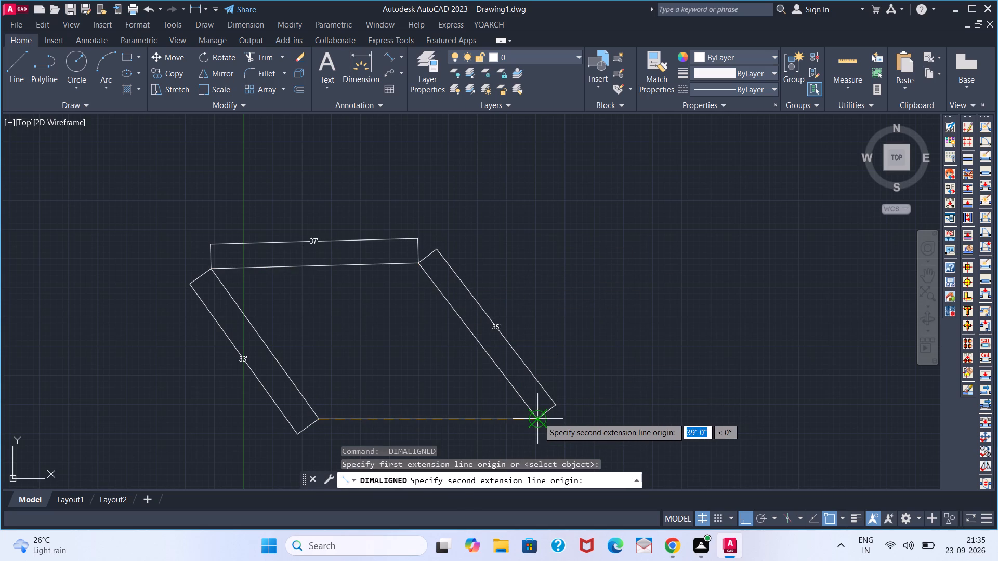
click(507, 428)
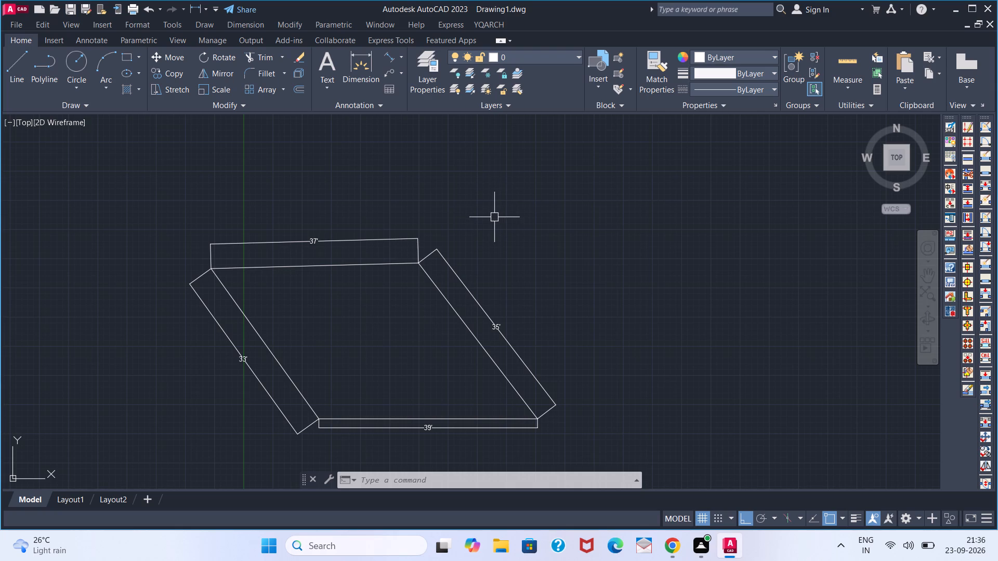
Delete the whole four-sided figure together with all its aligned dimensions.
click(483, 232)
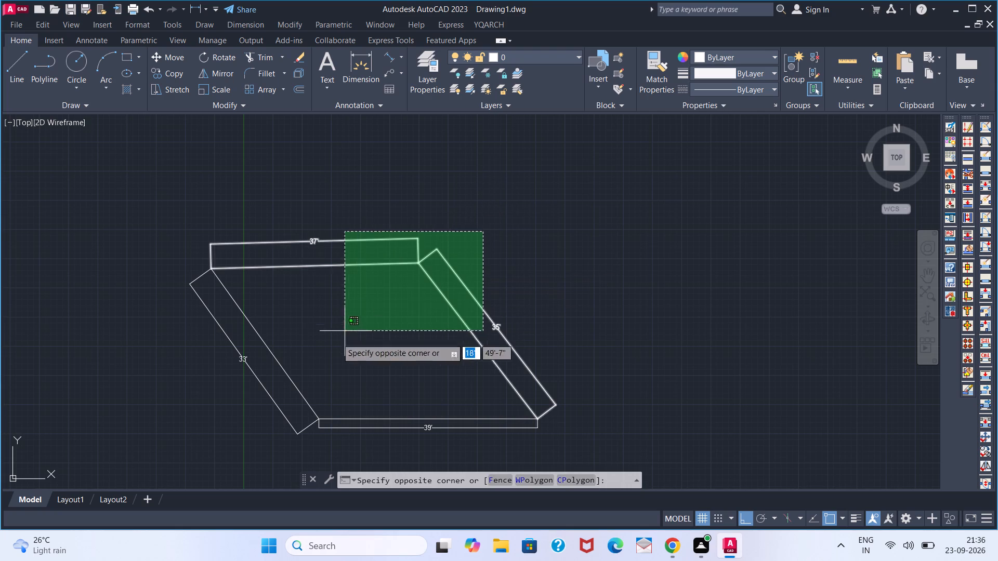
click(243, 445)
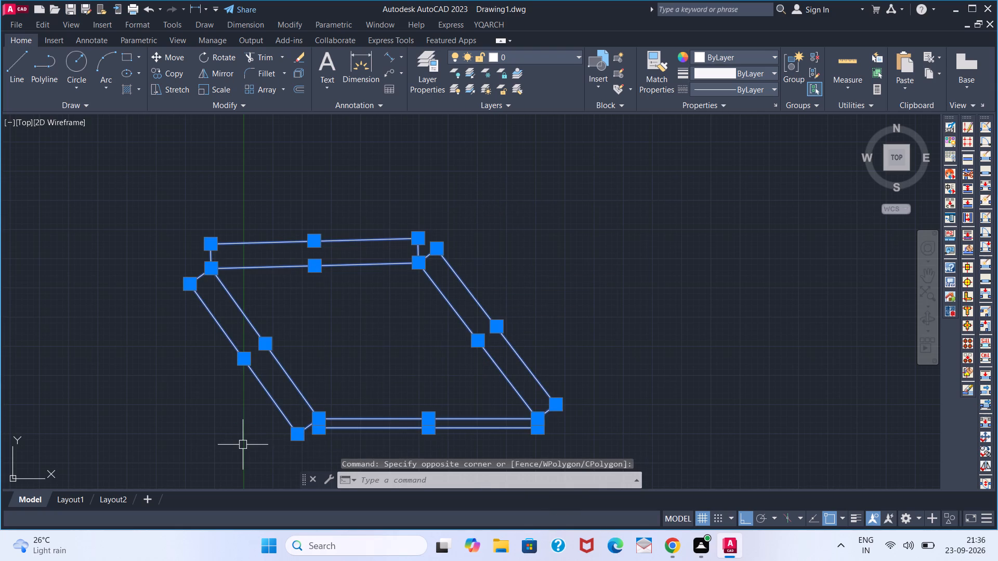
key(Delete)
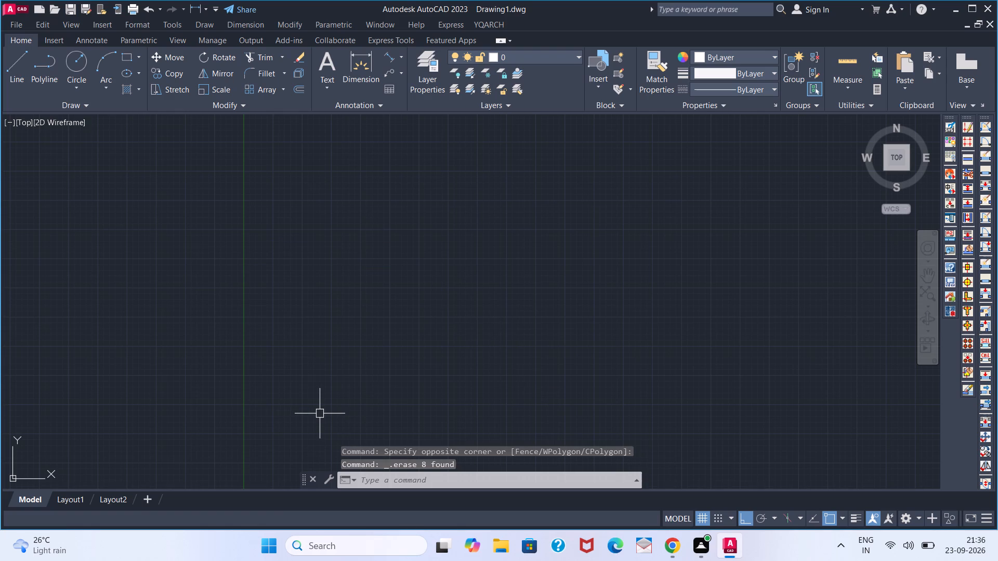
Draw a horizontal 39' base line running rightward in the lower middle of the empty drawing.
key(l)
key(Return)
click(321, 412)
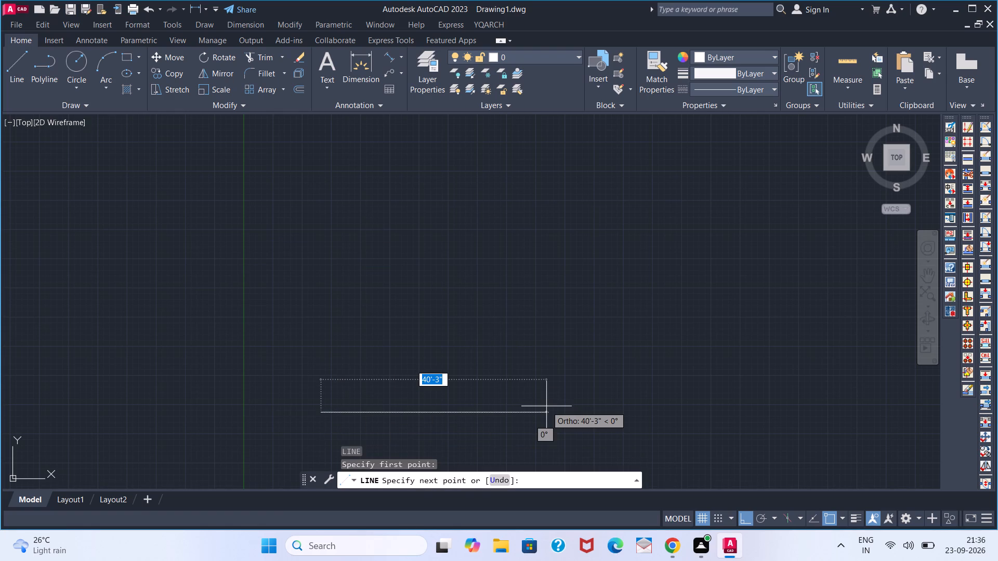
key(3)
text(9')
key(Return)
key(space)
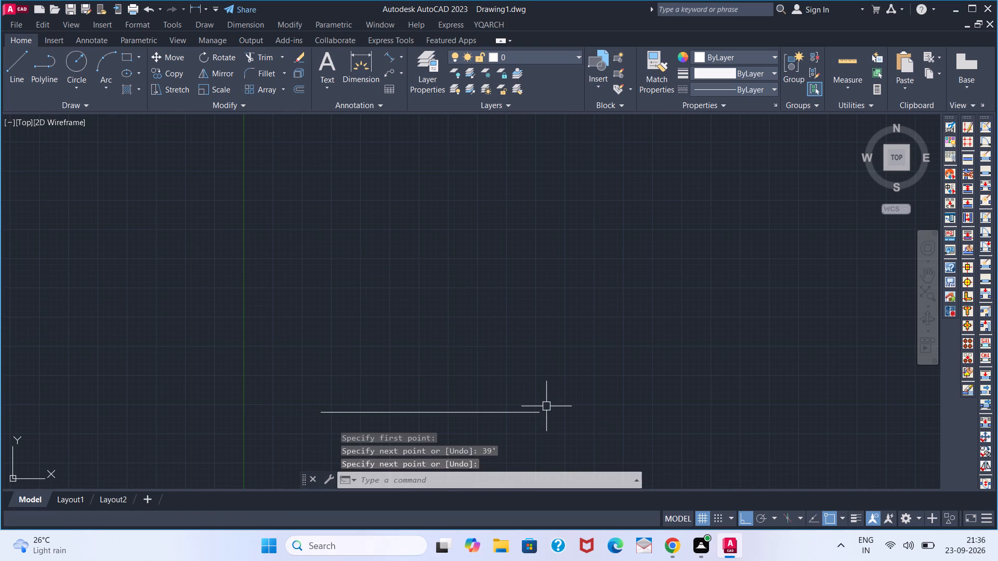
Start another line from the right end of the 39' base line.
key(space)
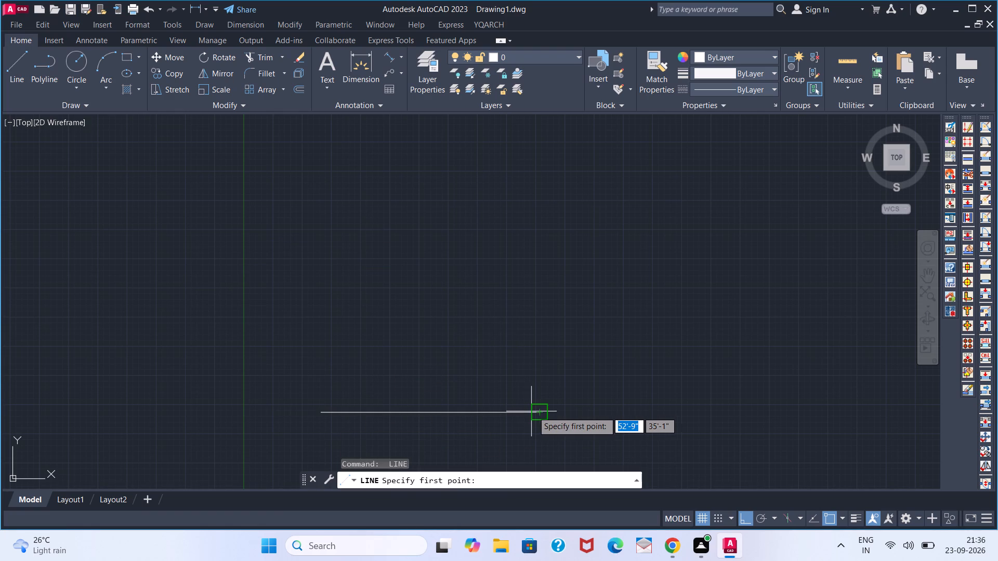
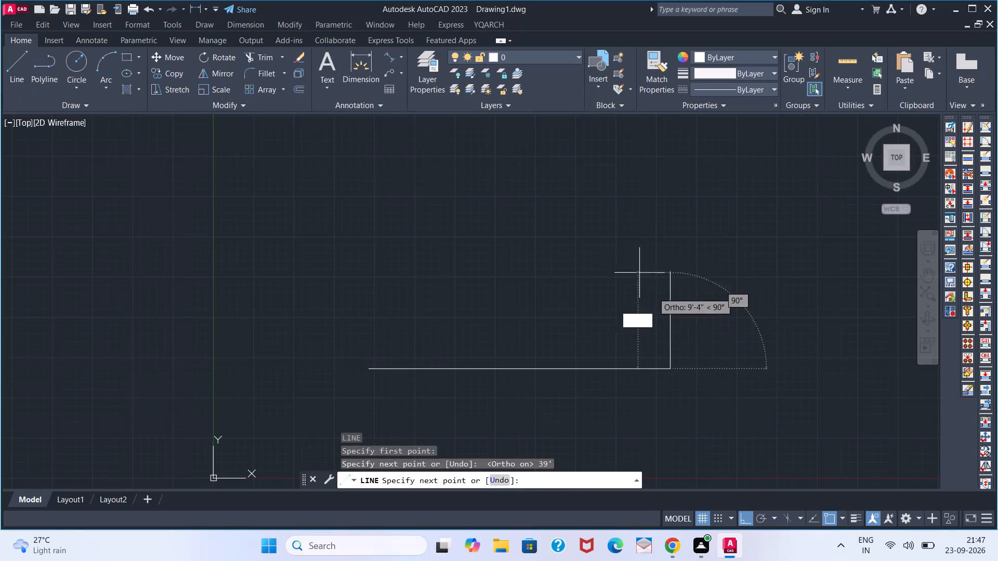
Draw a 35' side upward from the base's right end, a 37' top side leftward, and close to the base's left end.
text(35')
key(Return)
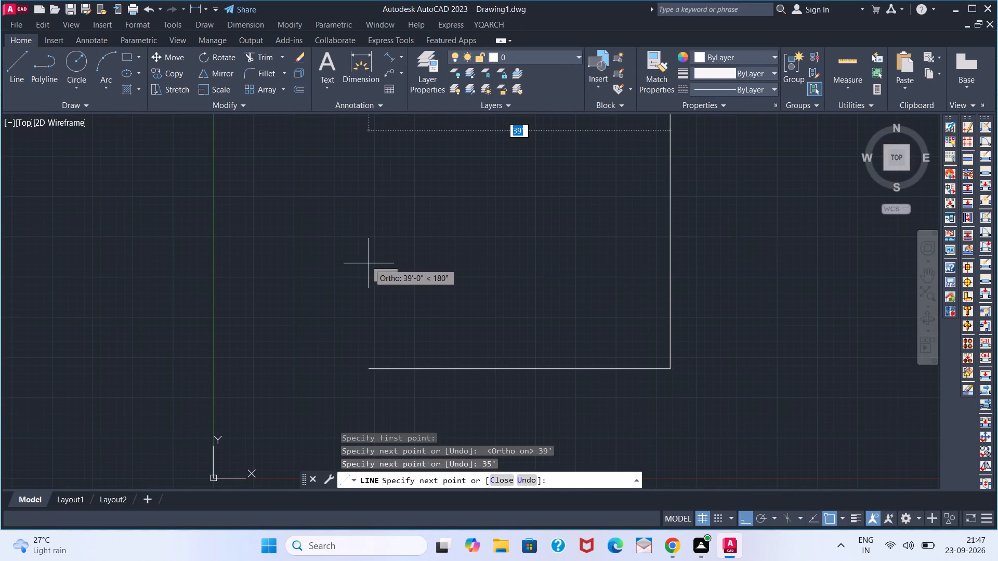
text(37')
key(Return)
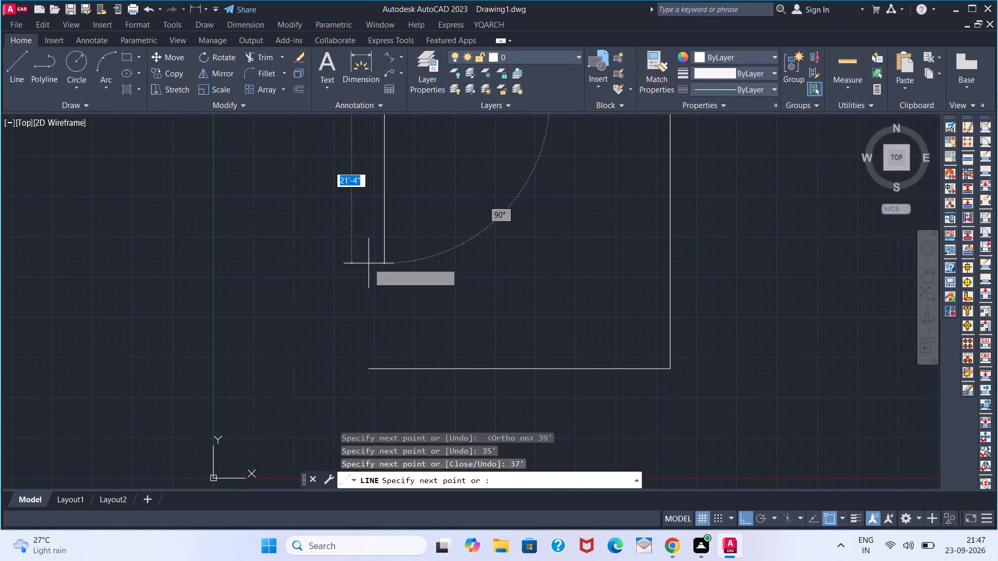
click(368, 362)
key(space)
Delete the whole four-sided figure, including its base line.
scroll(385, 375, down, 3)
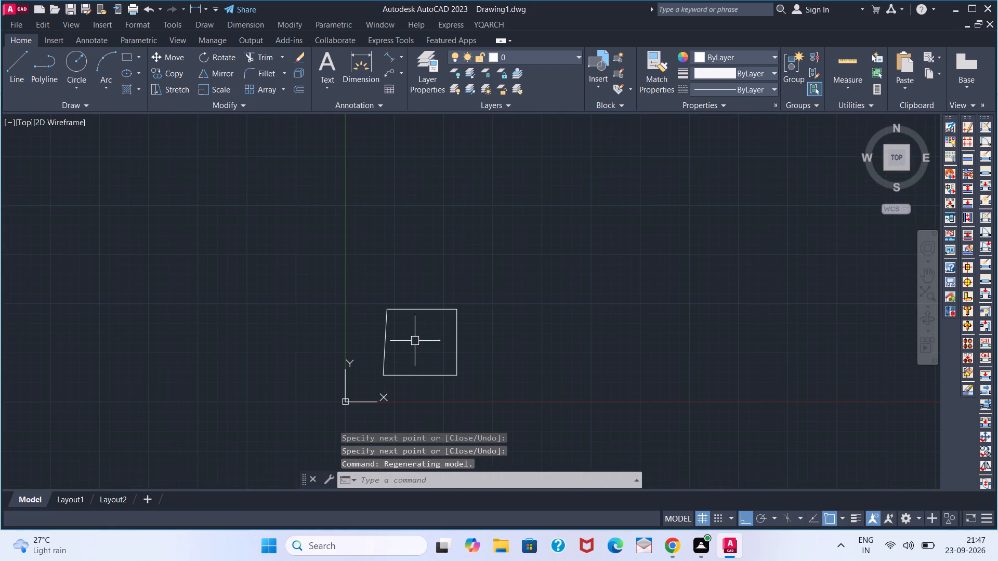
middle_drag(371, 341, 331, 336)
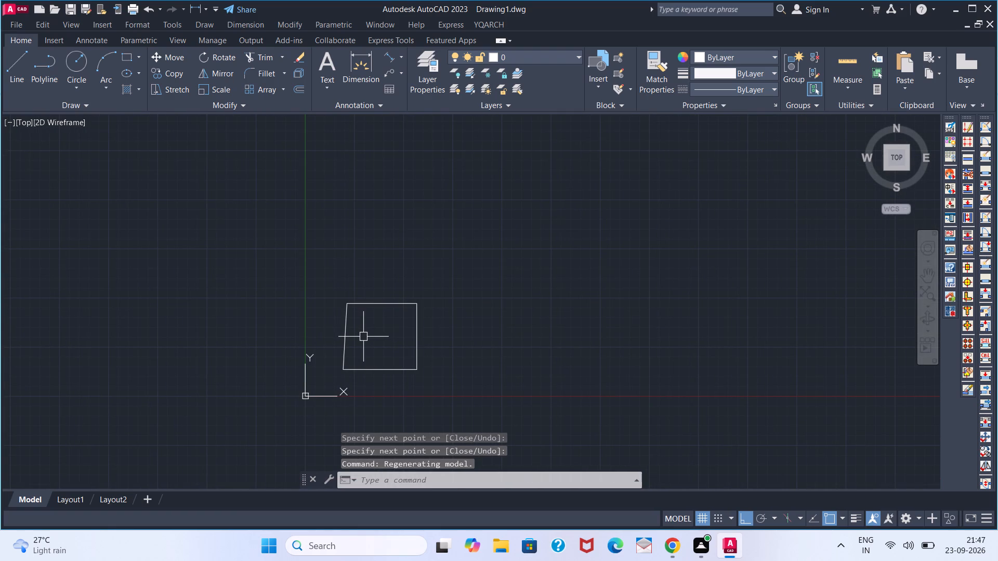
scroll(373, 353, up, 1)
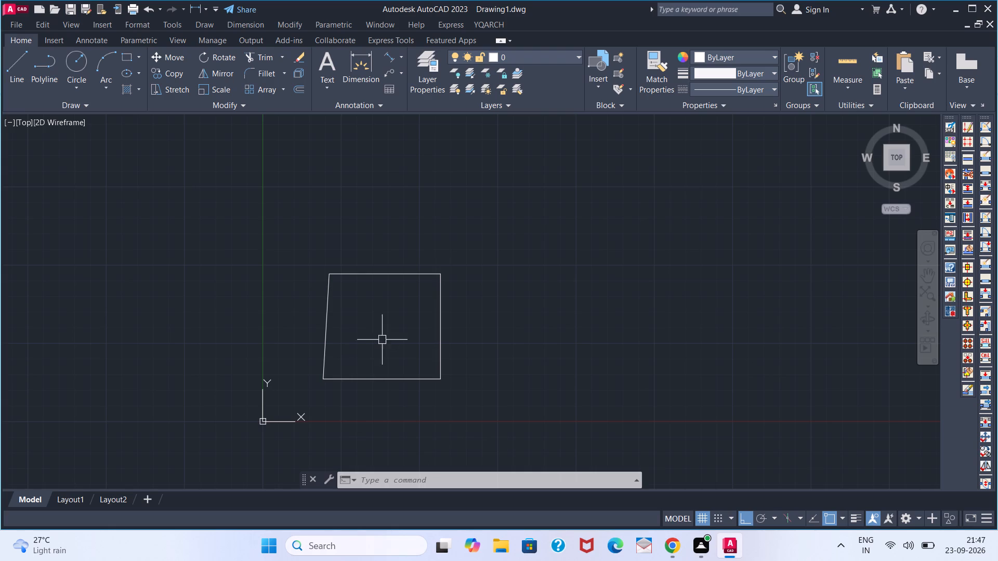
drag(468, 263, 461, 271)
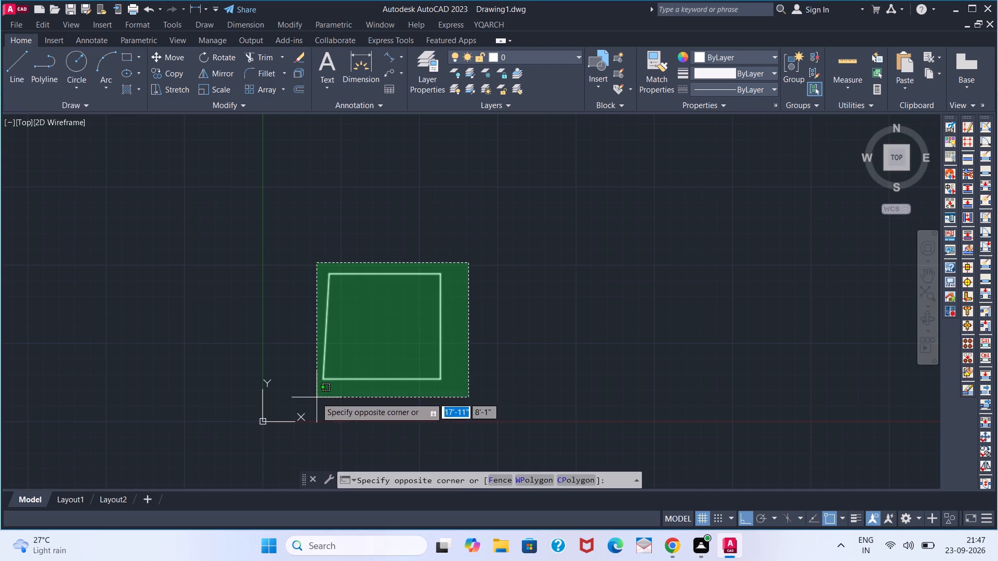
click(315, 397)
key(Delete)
Draw a horizontal 39' base line rightward from a point just above and right of the origin.
key(l)
key(Return)
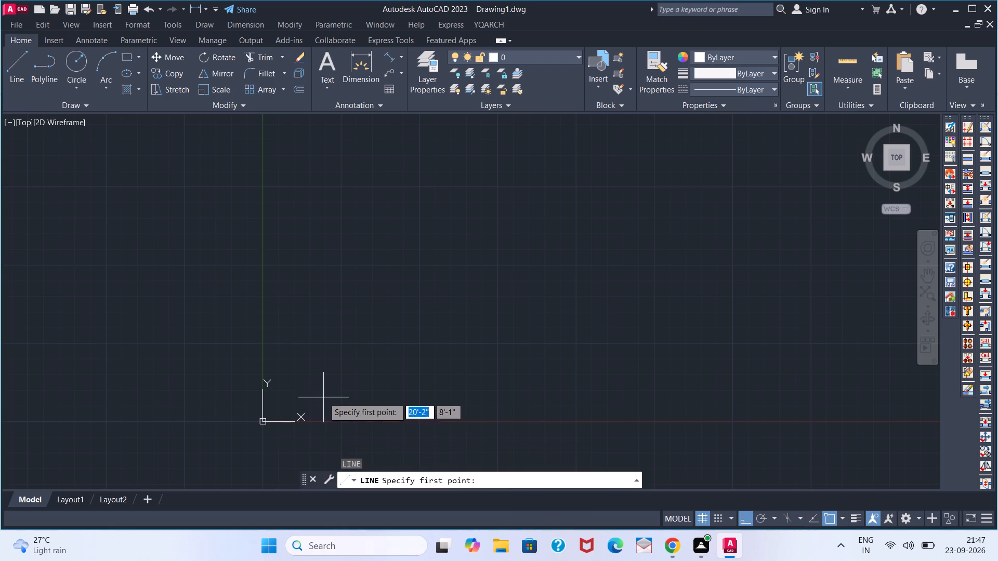
click(323, 397)
key(3)
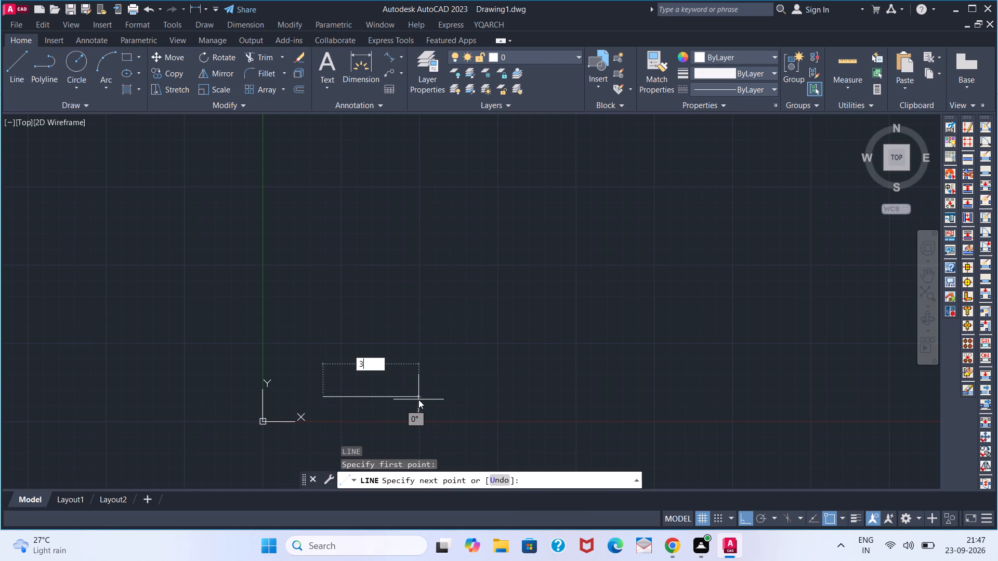
key(9)
key(apostrophe)
key(Return)
key(space)
Draw a construction circle of radius 35' centred on the right end of the base line.
scroll(425, 399, up, 3)
scroll(425, 399, down, 1)
middle_drag(410, 397, 469, 372)
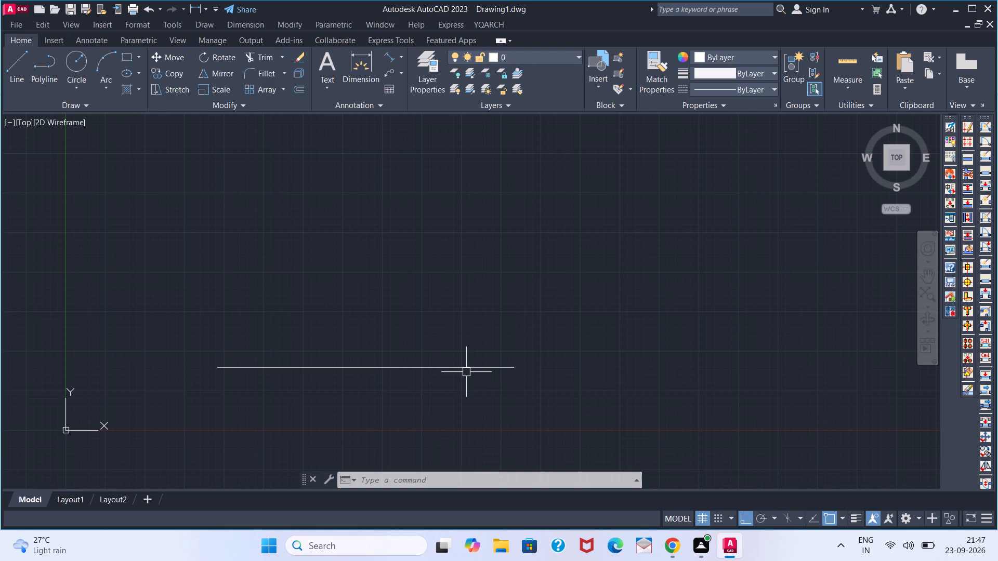
text(C)
key(space)
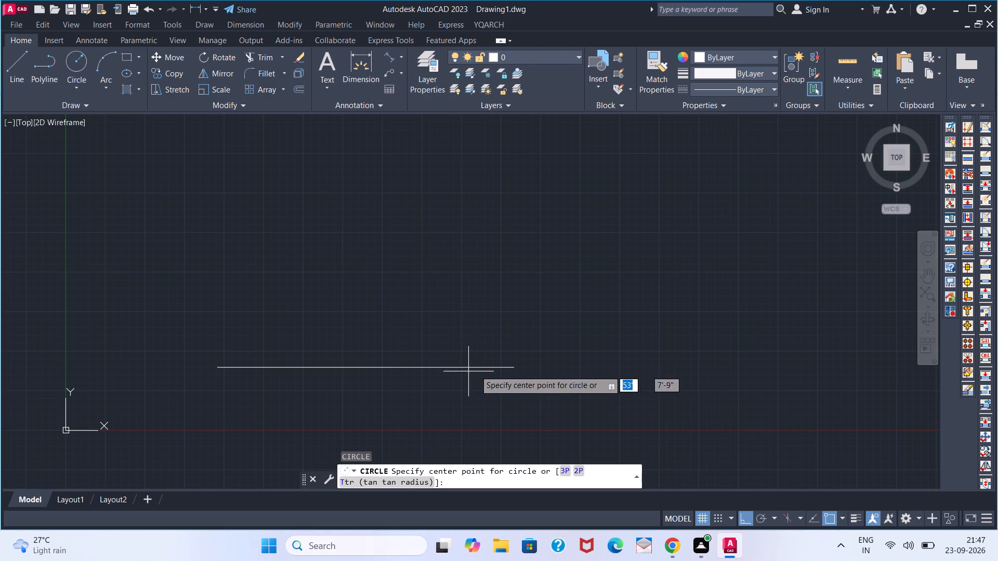
click(510, 372)
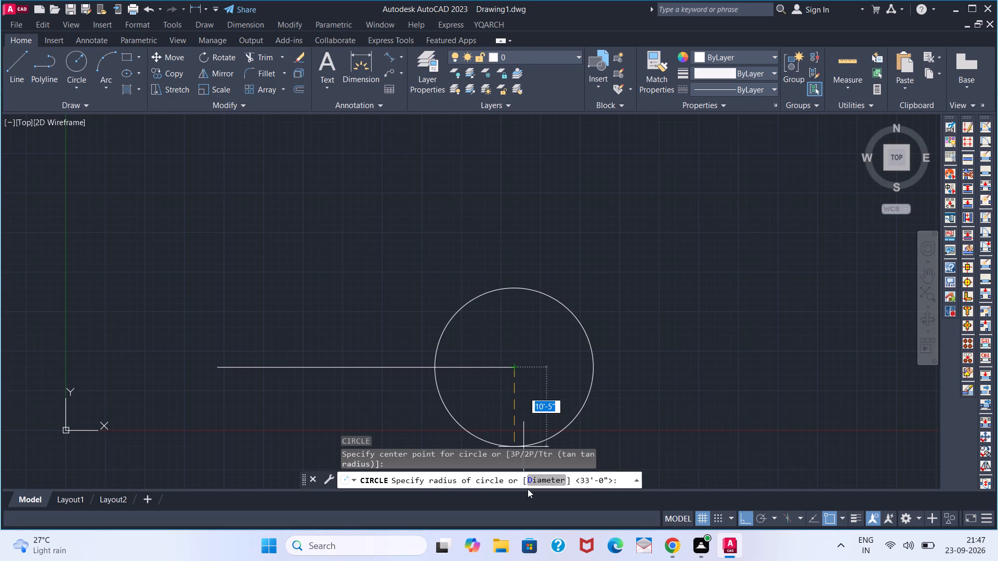
scroll(602, 431, down, 2)
middle_drag(602, 429, 639, 331)
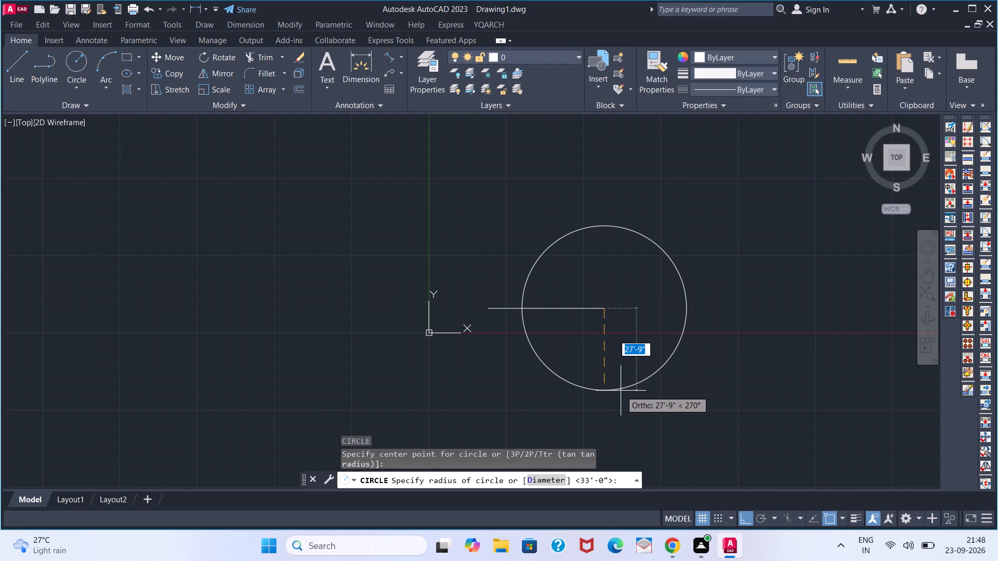
text(35)
key(apostrophe)
key(Return)
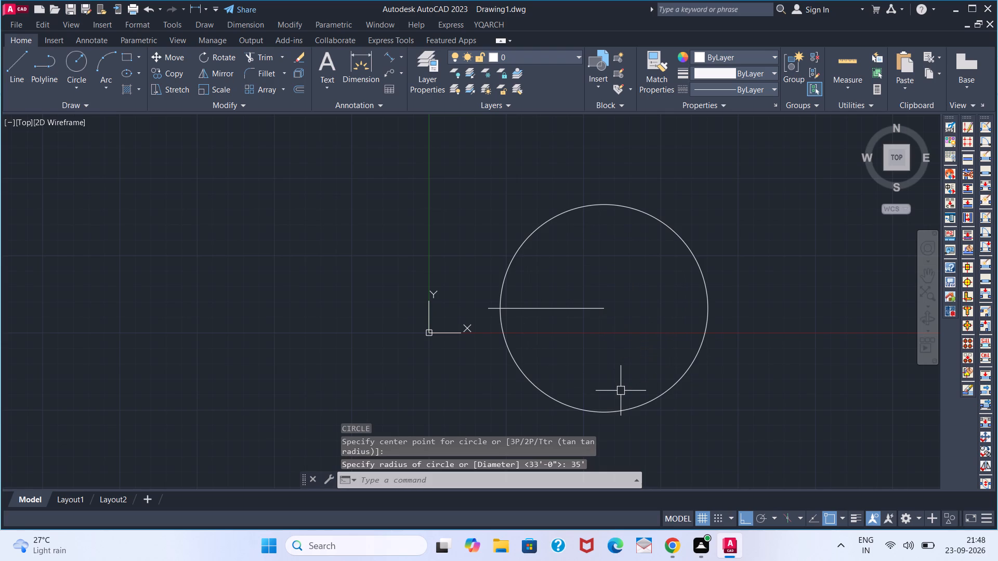
Draw a second construction circle of radius 33' centred on the left end of the base line.
key(space)
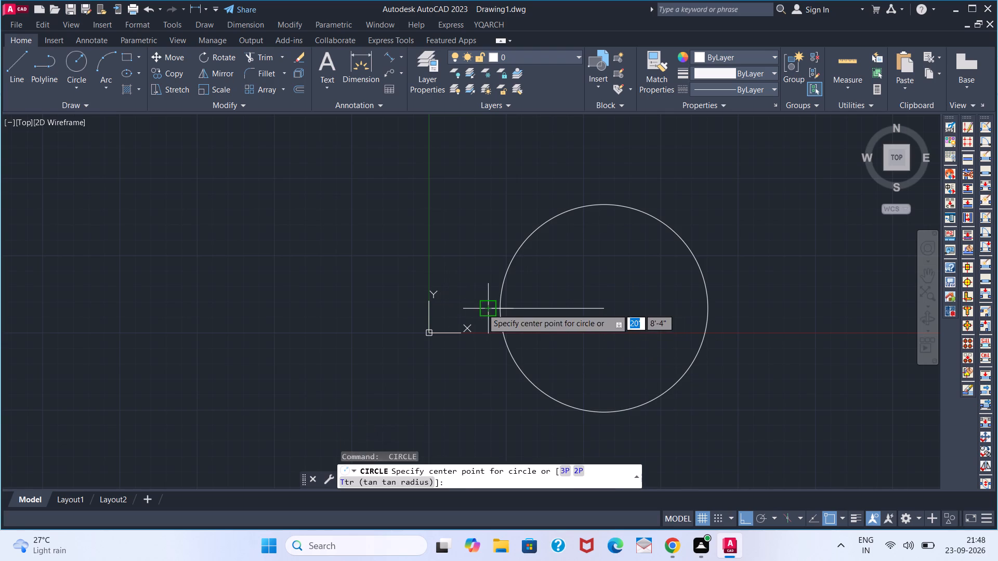
click(482, 309)
text(33)
key(apostrophe)
key(Return)
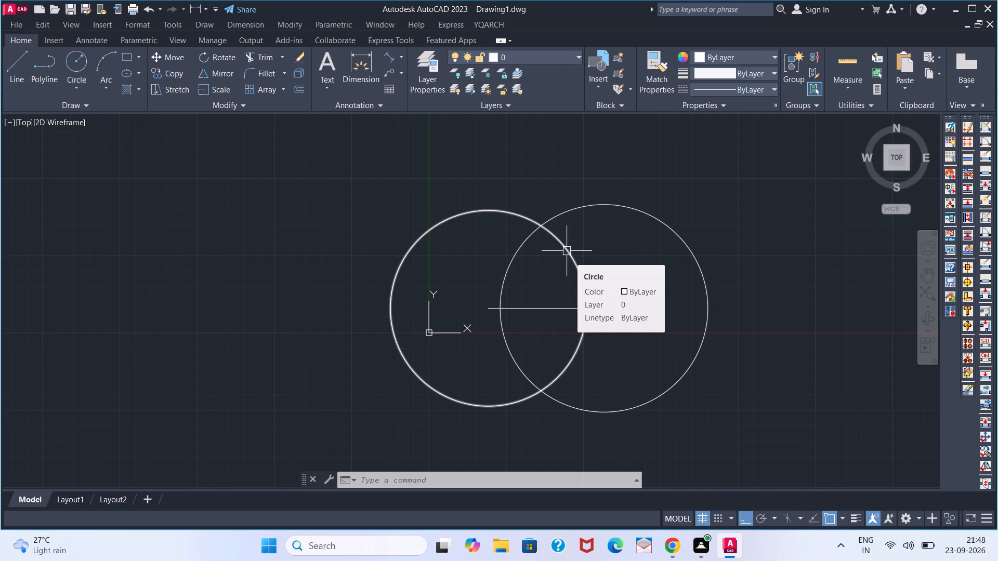
Draw a line from the upper intersection of the two circles to the right end of the base line.
key(l)
key(Return)
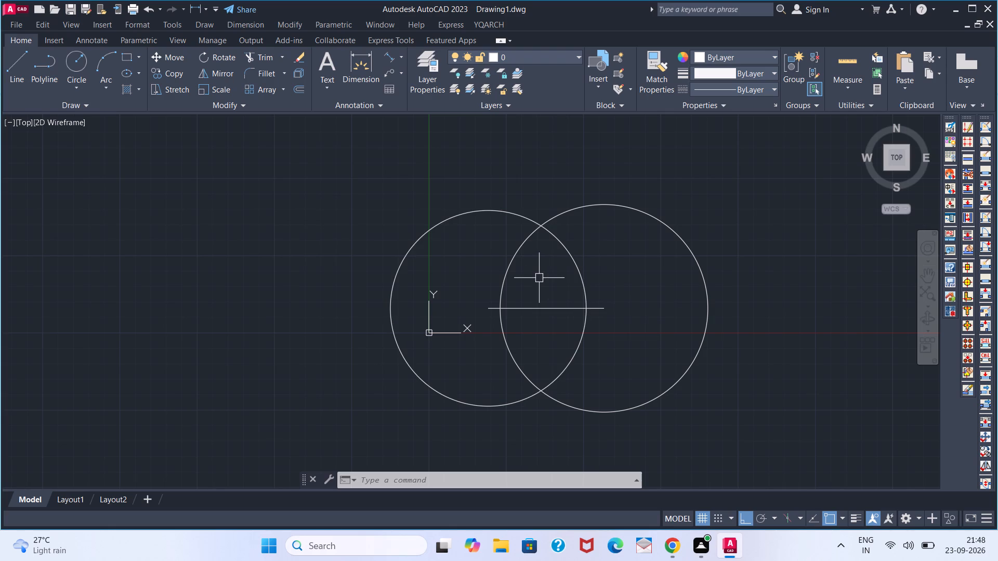
click(547, 229)
click(605, 305)
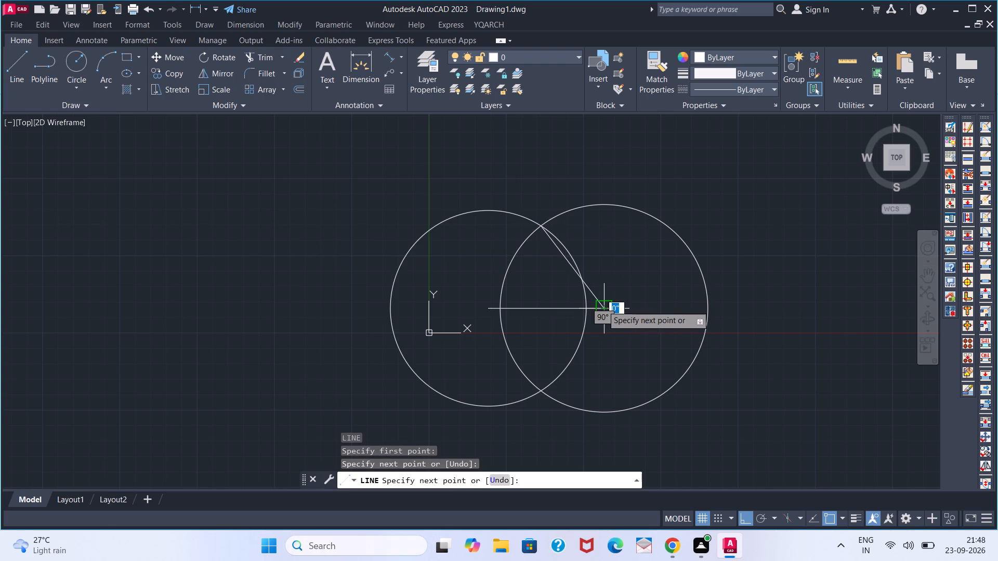
key(space)
Delete both construction circles, keeping the base line and the slanted side.
click(523, 248)
click(505, 215)
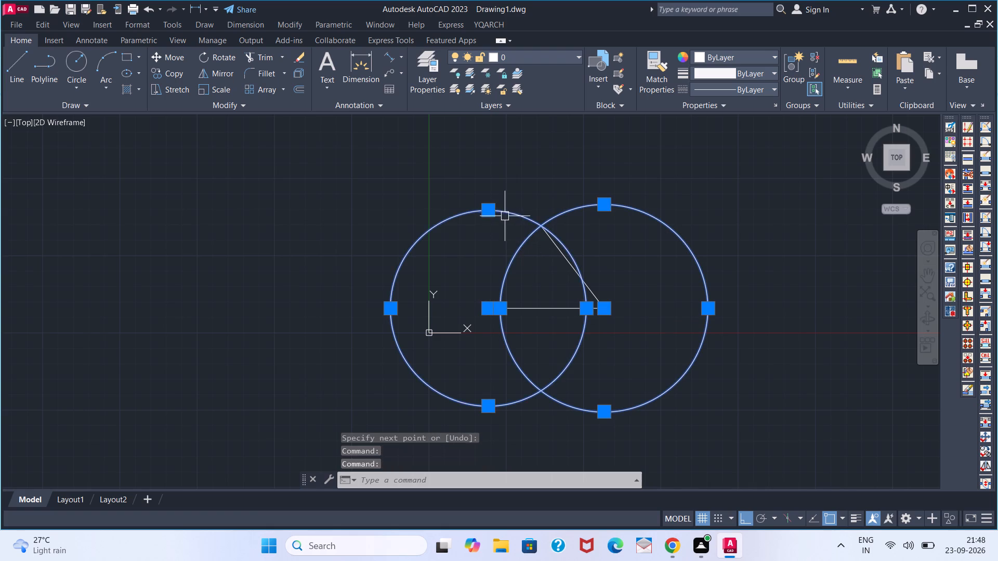
key(Delete)
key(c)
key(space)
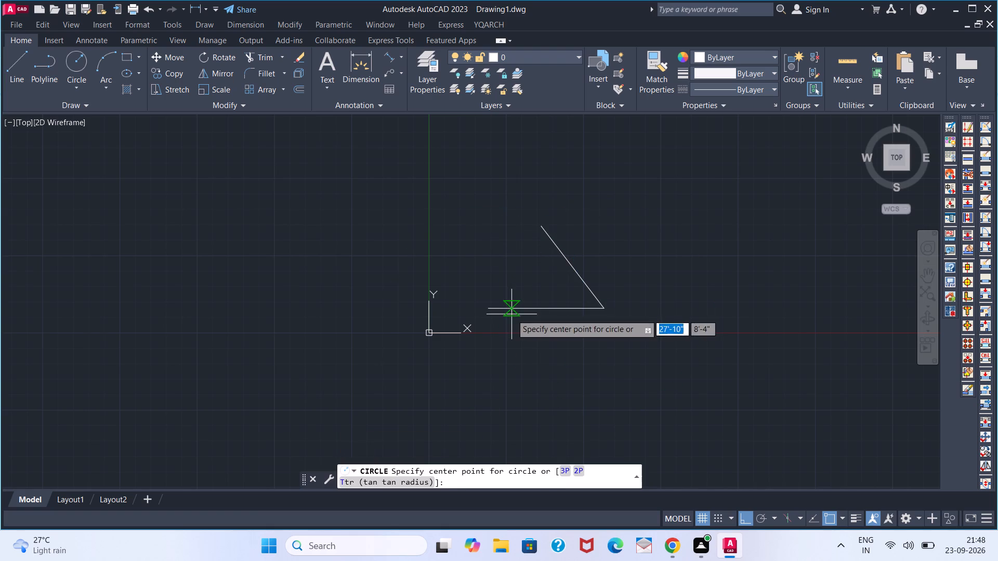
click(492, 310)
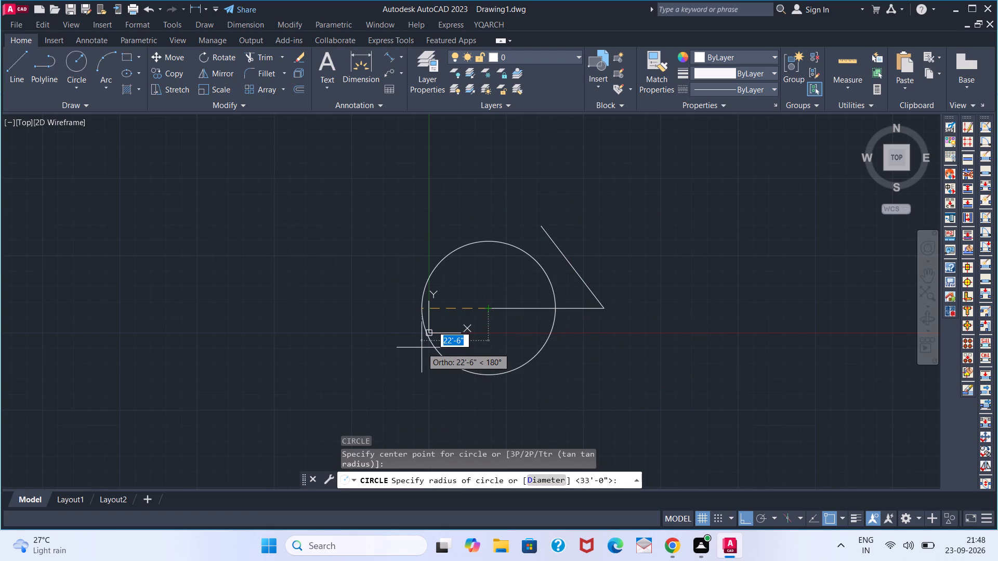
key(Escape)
Draw a construction circle of radius 37' centred on the upper end of the slanted side.
key(space)
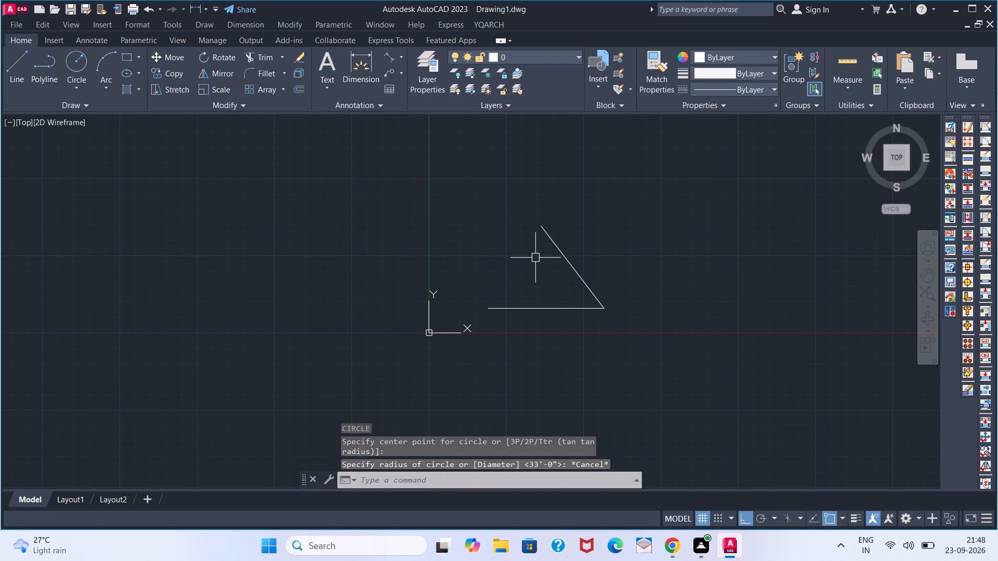
click(535, 232)
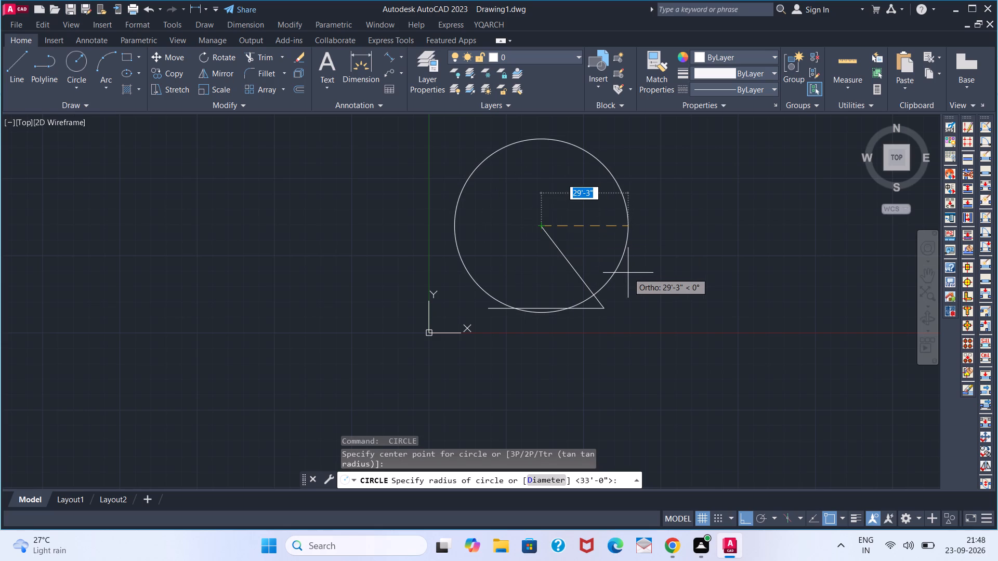
text(37')
key(Return)
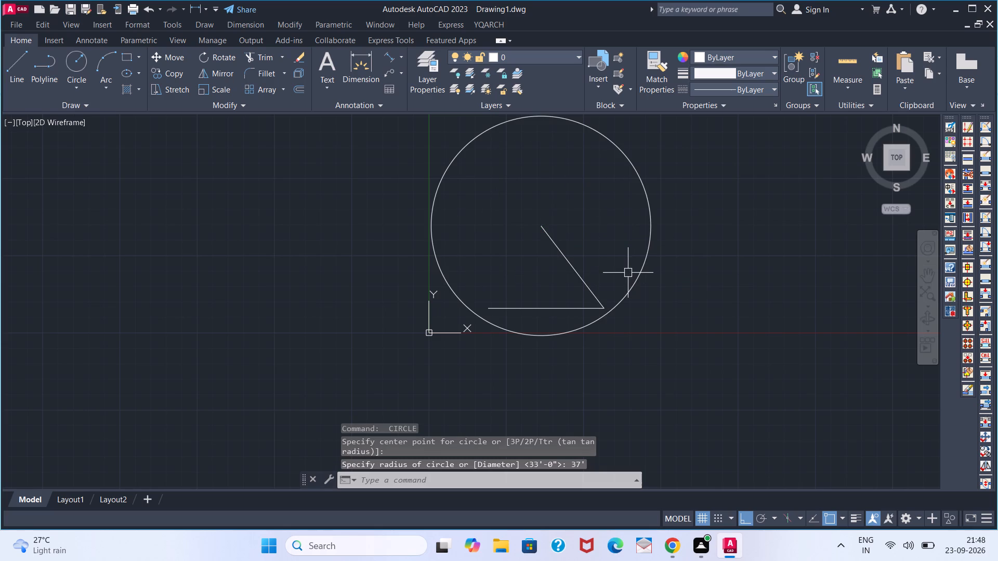
Draw a construction circle of radius 33' centred on the left end of the base line.
key(space)
click(491, 308)
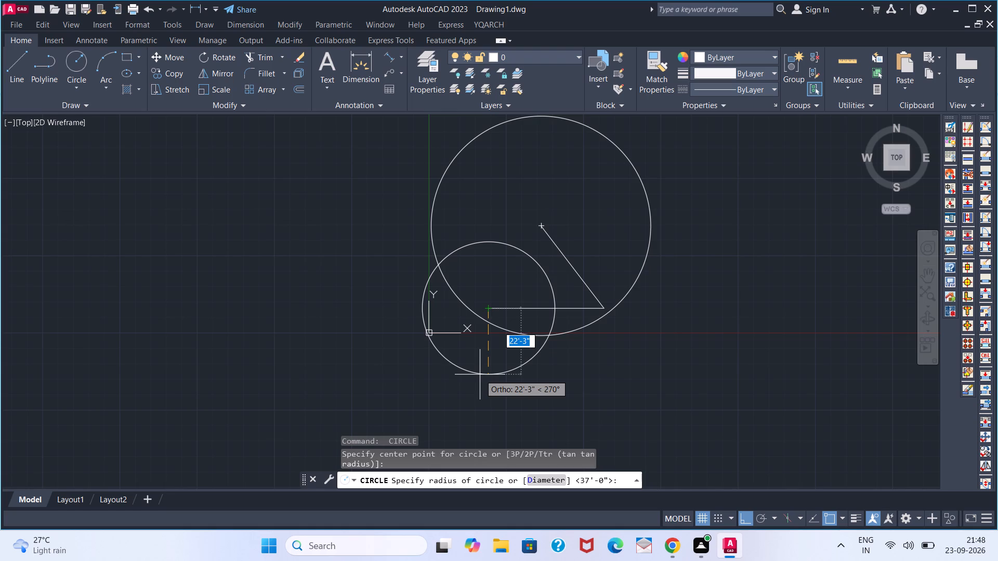
text(33')
key(Return)
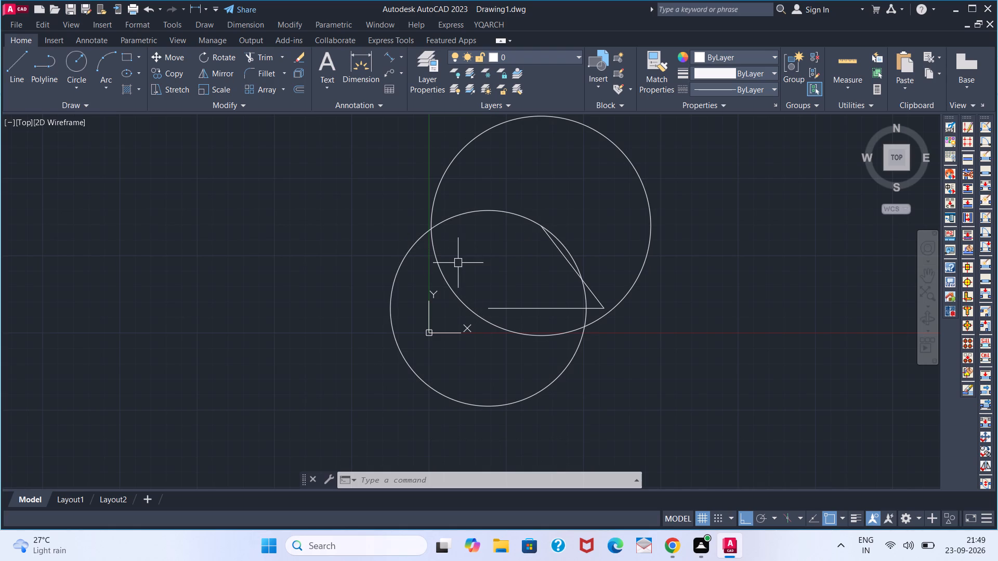
Draw the top side from the circles' upper-left intersection to the upper end of the slanted right side.
key(l)
key(Return)
click(436, 233)
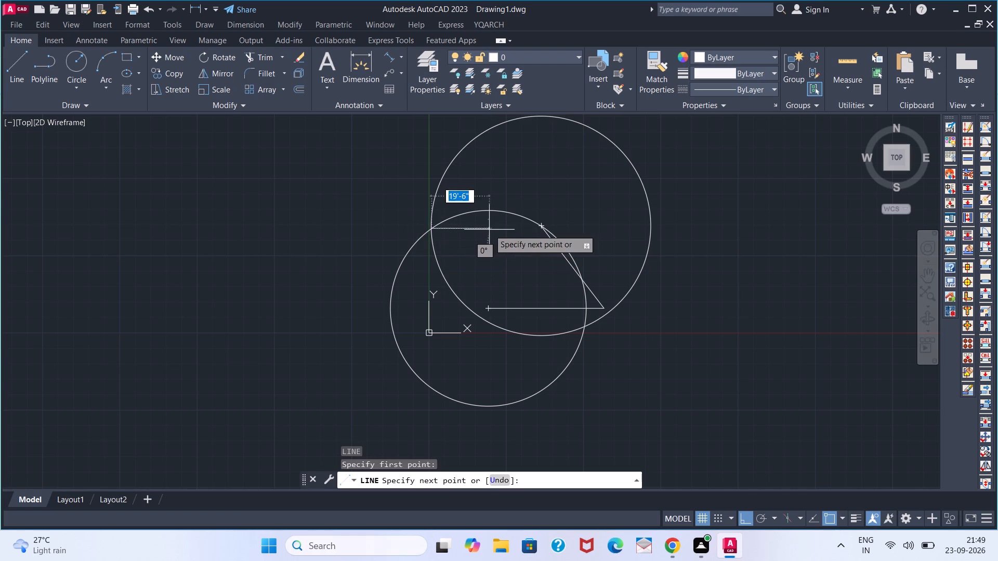
click(539, 231)
key(space)
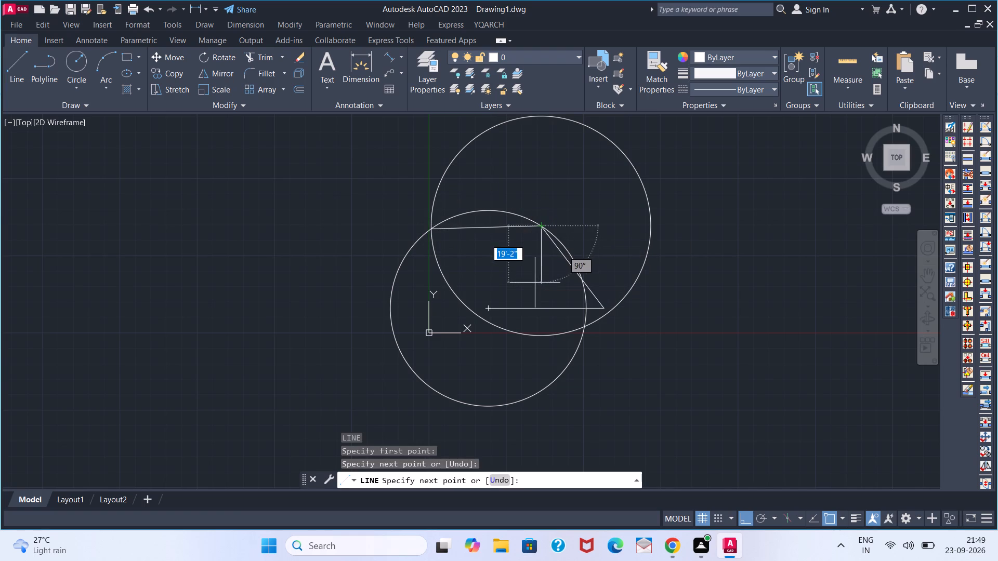
Draw the left side from the base line's left end to the circles' upper-left intersection, closing the four-sided figure.
key(space)
click(491, 308)
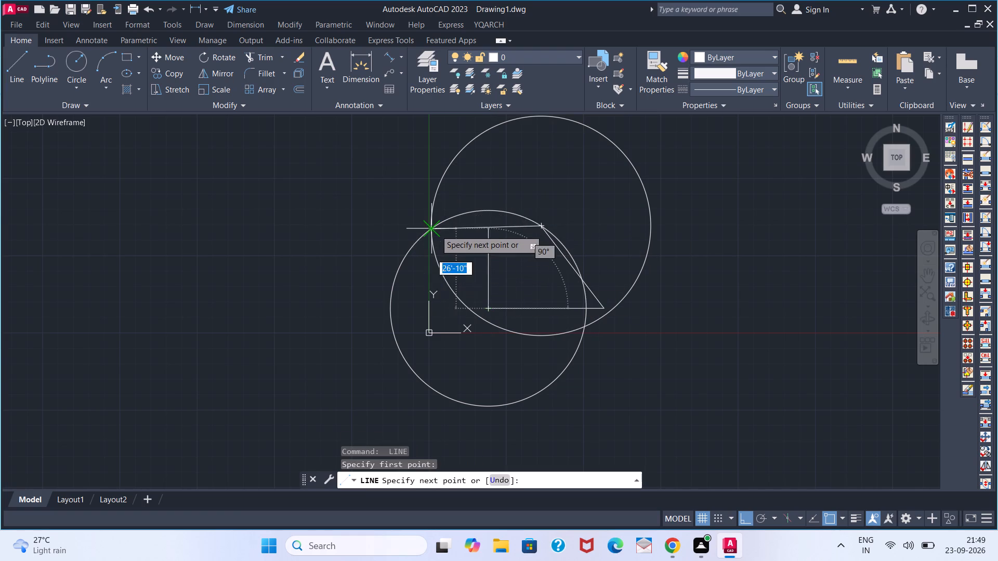
click(436, 230)
key(space)
Delete the two construction circles around the four-sided figure.
click(471, 216)
click(437, 192)
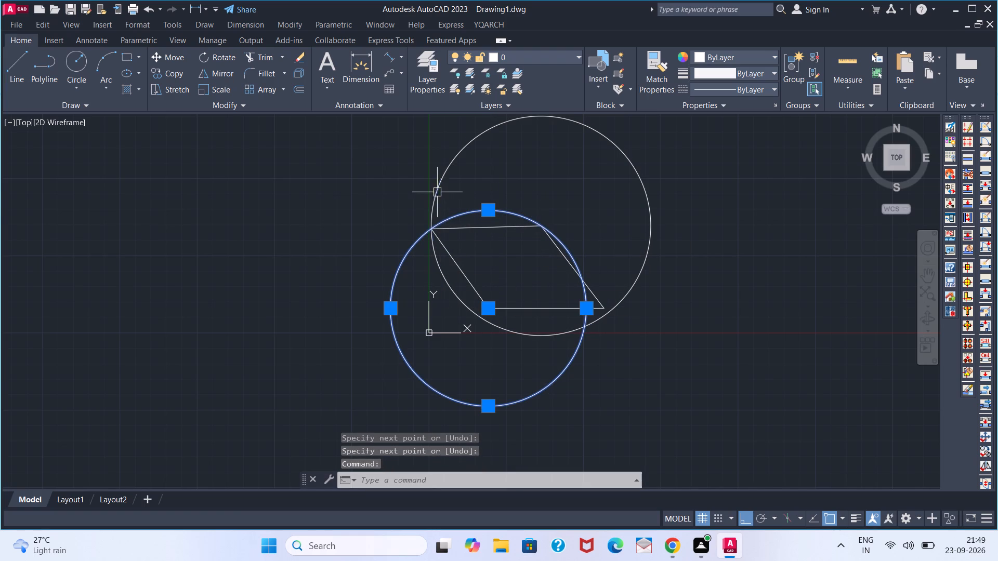
key(Delete)
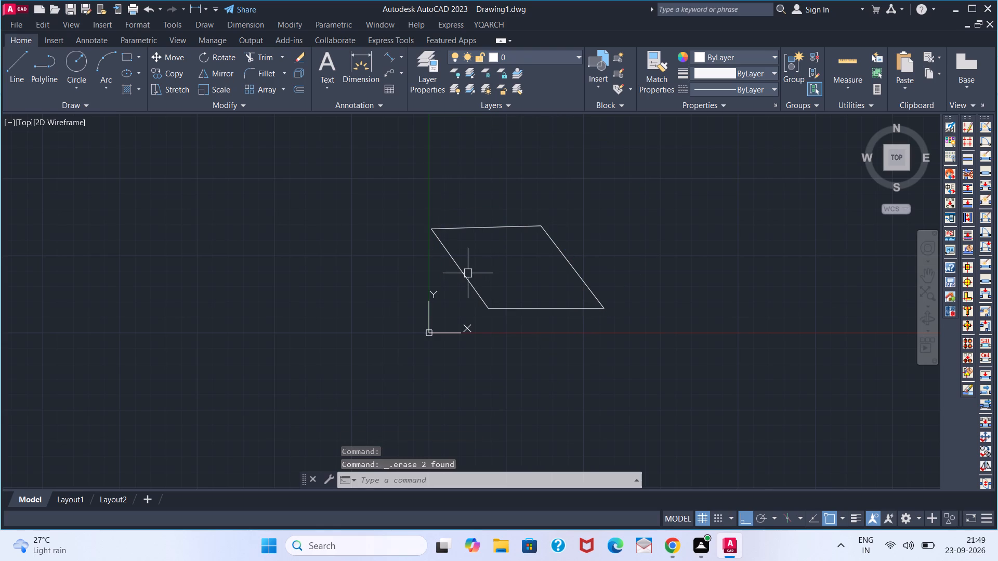
Offset all four sides of the figure 3' toward its inside.
key(o)
key(Return)
key(3)
key(apostrophe)
key(Return)
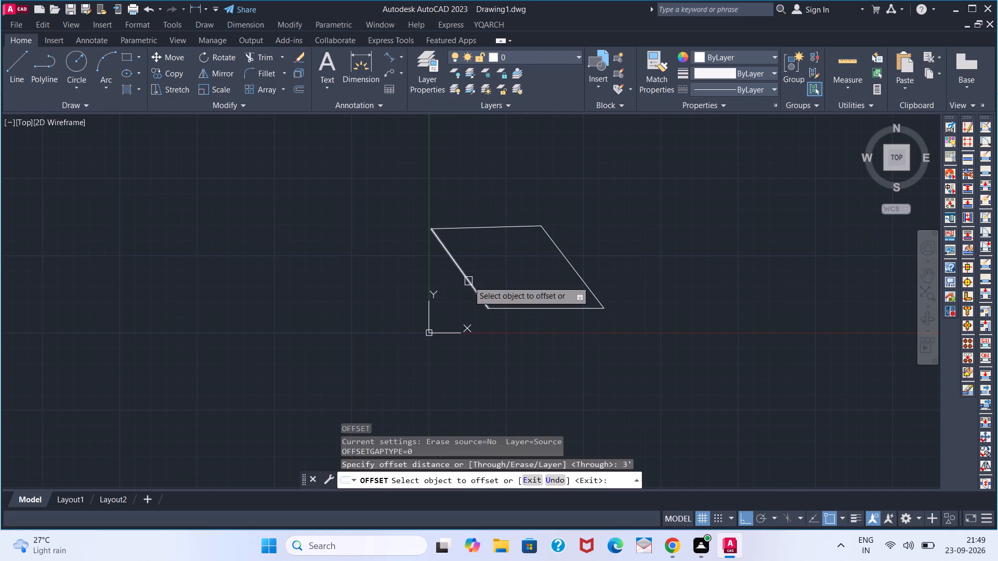
click(468, 281)
click(502, 278)
click(475, 230)
click(498, 286)
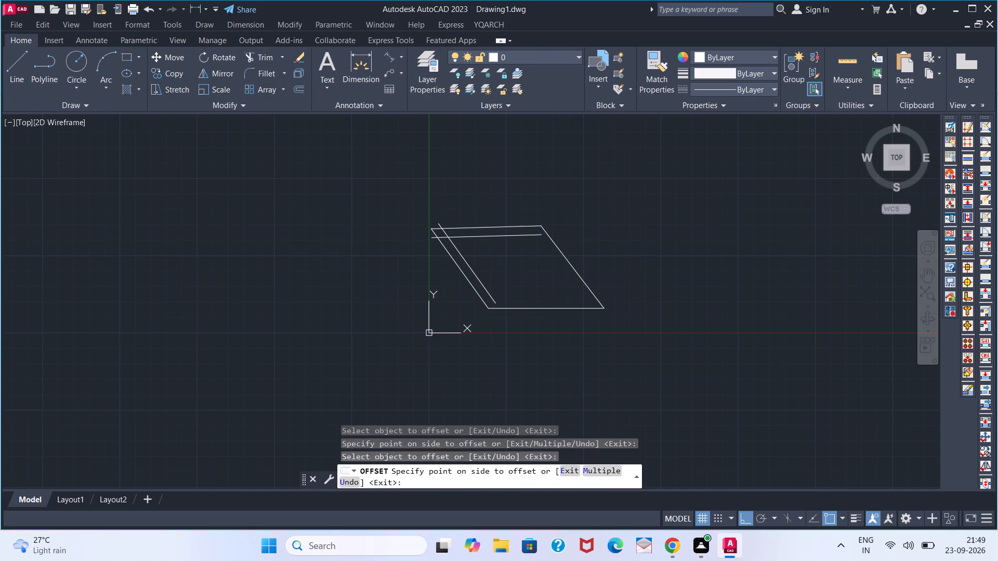
click(519, 306)
click(506, 280)
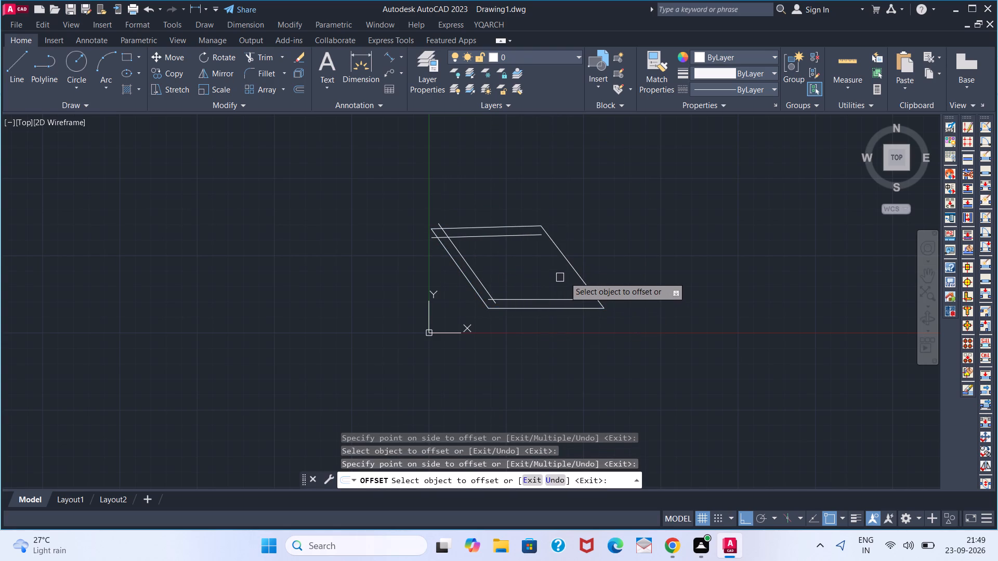
drag(576, 276, 562, 280)
click(530, 285)
key(space)
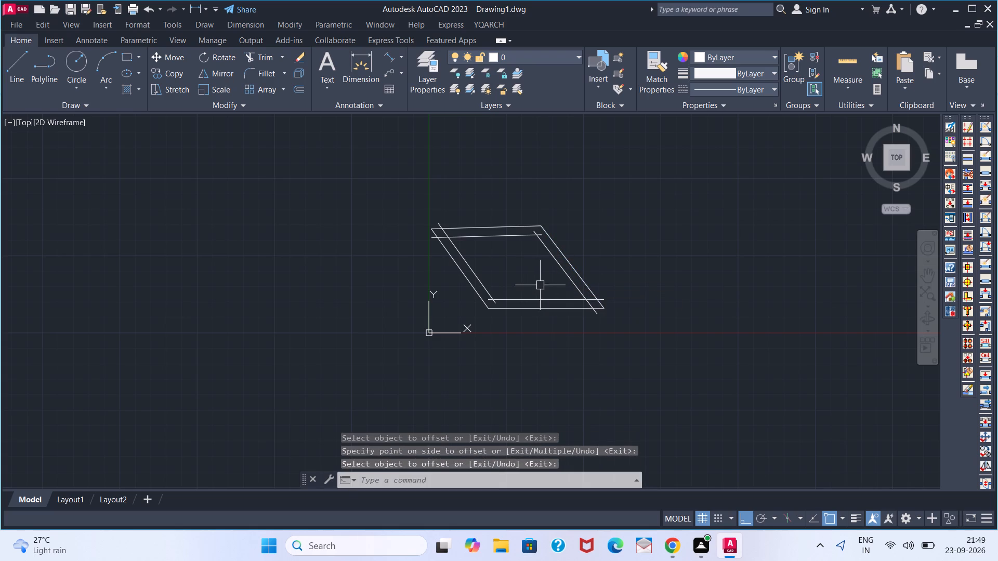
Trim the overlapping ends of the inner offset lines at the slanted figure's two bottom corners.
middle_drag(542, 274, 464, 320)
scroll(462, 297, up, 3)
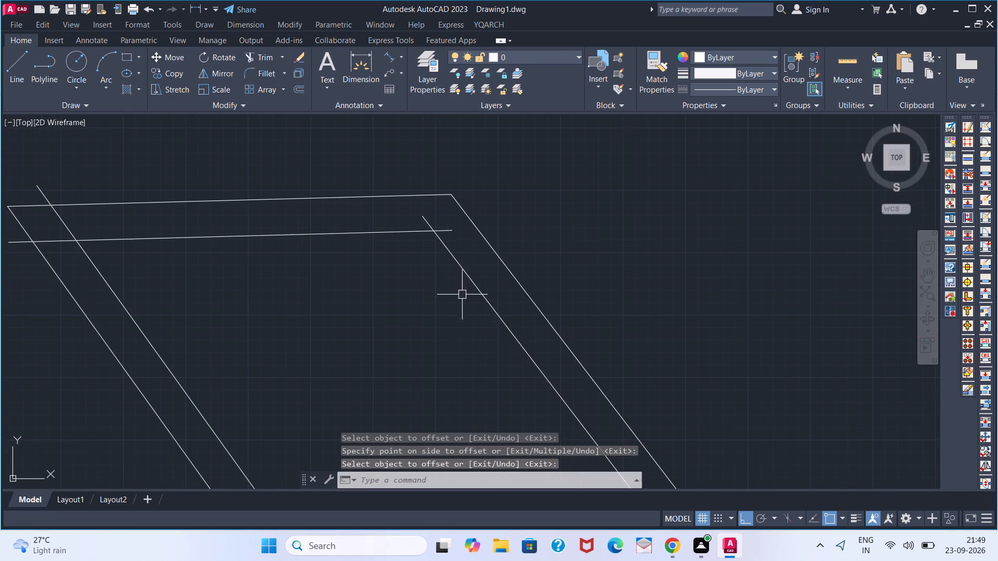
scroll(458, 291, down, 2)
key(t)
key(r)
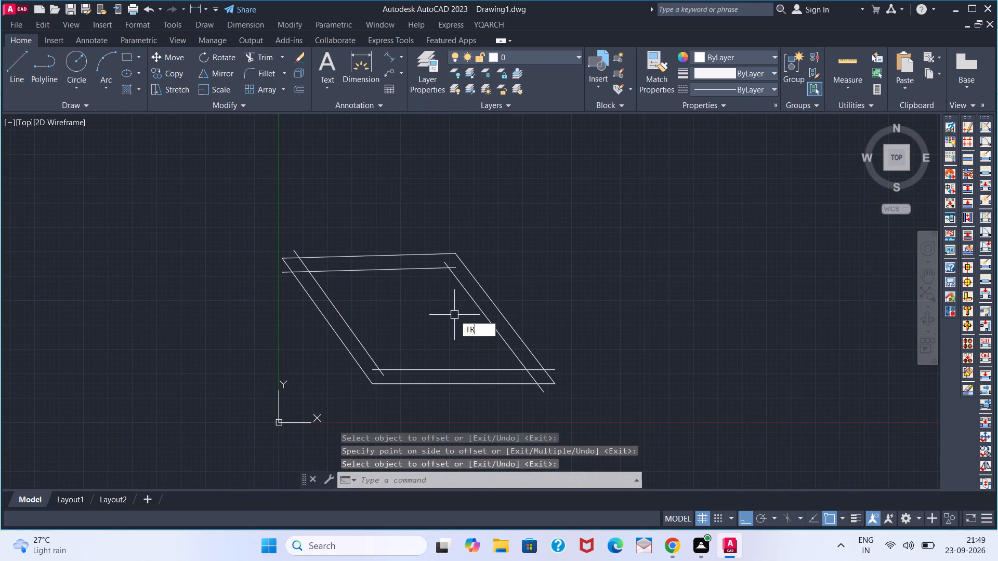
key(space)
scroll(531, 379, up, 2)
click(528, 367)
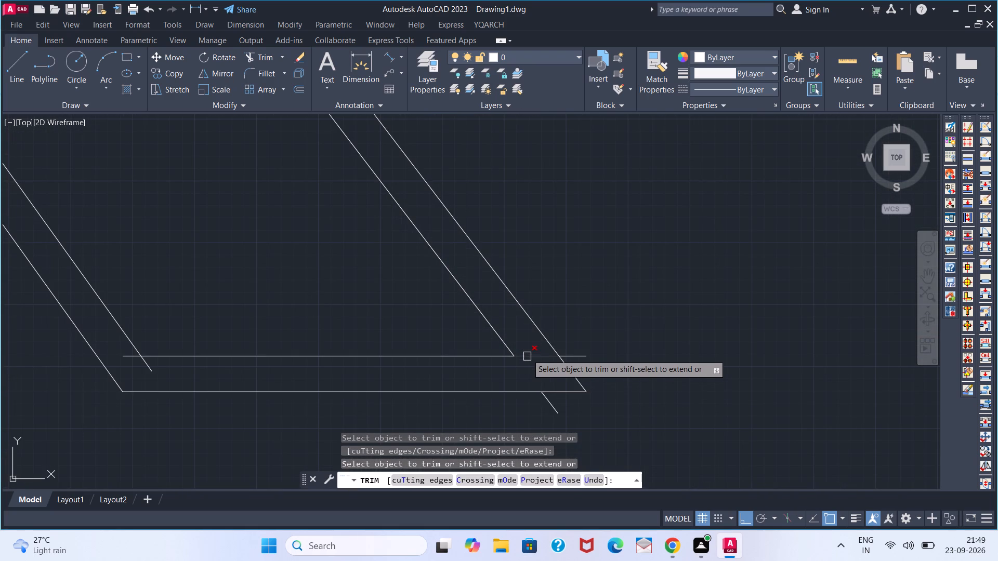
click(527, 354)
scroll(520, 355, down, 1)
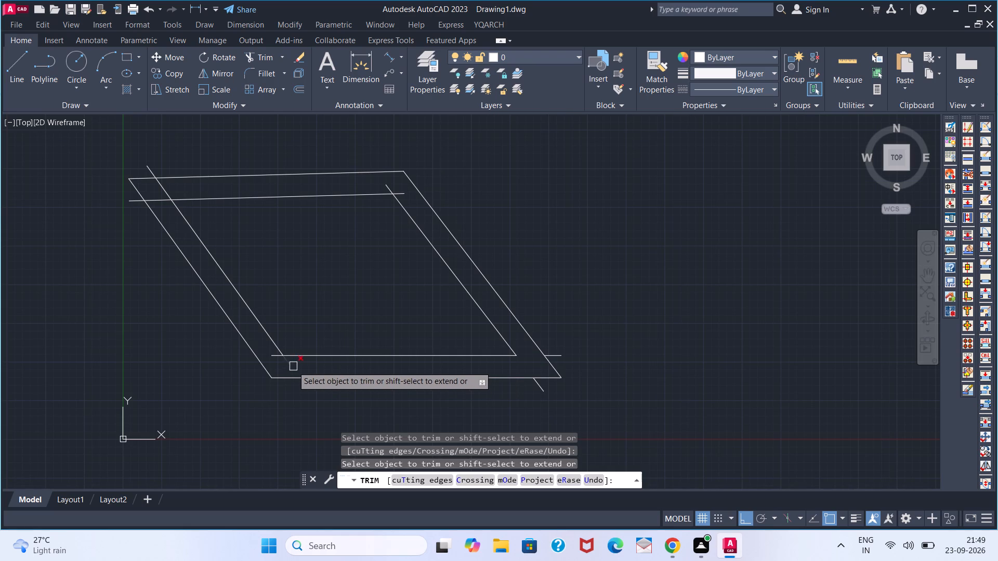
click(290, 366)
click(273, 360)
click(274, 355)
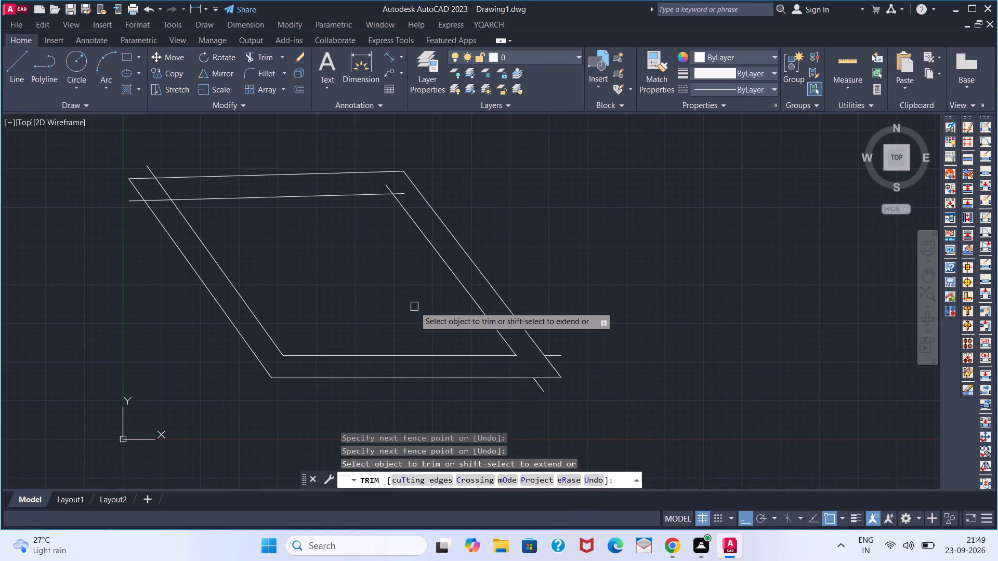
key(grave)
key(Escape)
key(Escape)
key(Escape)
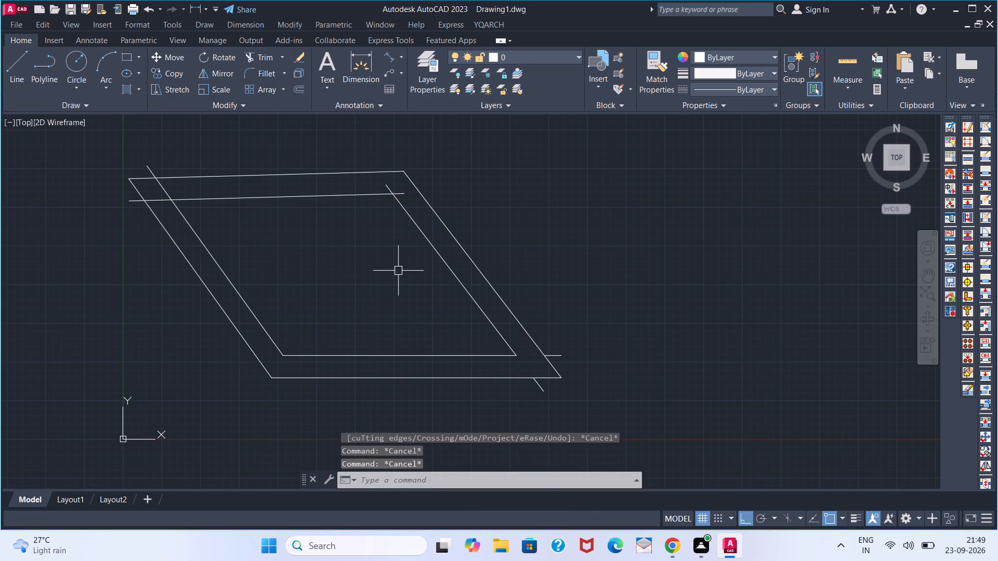
Delete the entire slanted four-sided figure together with its inner offset lines and leftover trimmed pieces.
scroll(403, 267, down, 3)
click(430, 237)
click(352, 300)
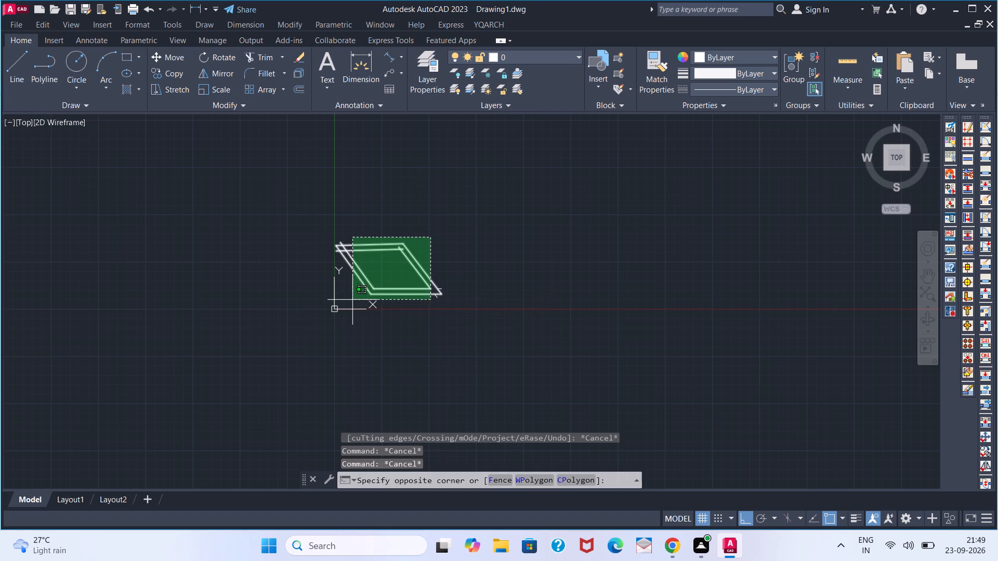
key(Delete)
drag(472, 278, 465, 282)
click(411, 302)
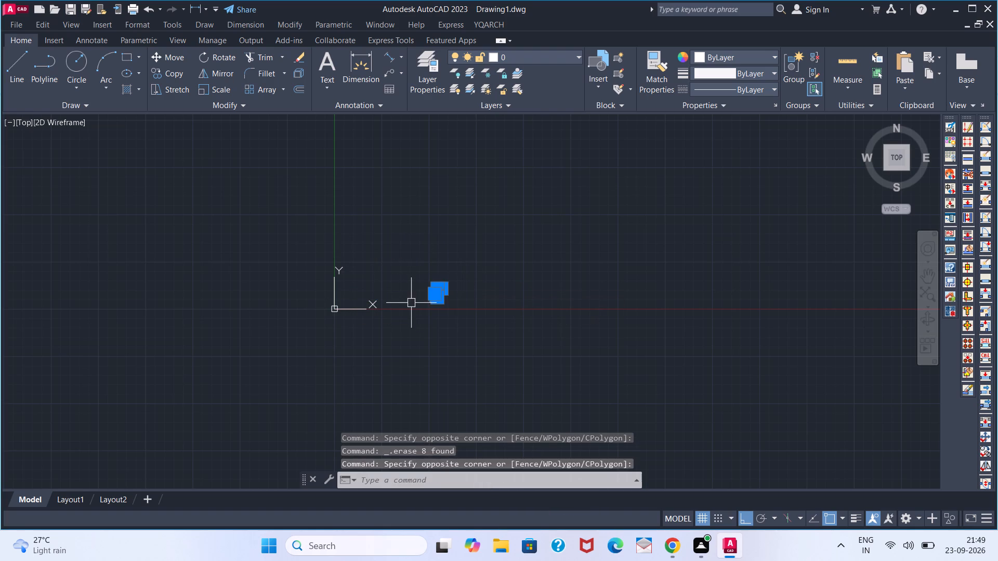
key(Delete)
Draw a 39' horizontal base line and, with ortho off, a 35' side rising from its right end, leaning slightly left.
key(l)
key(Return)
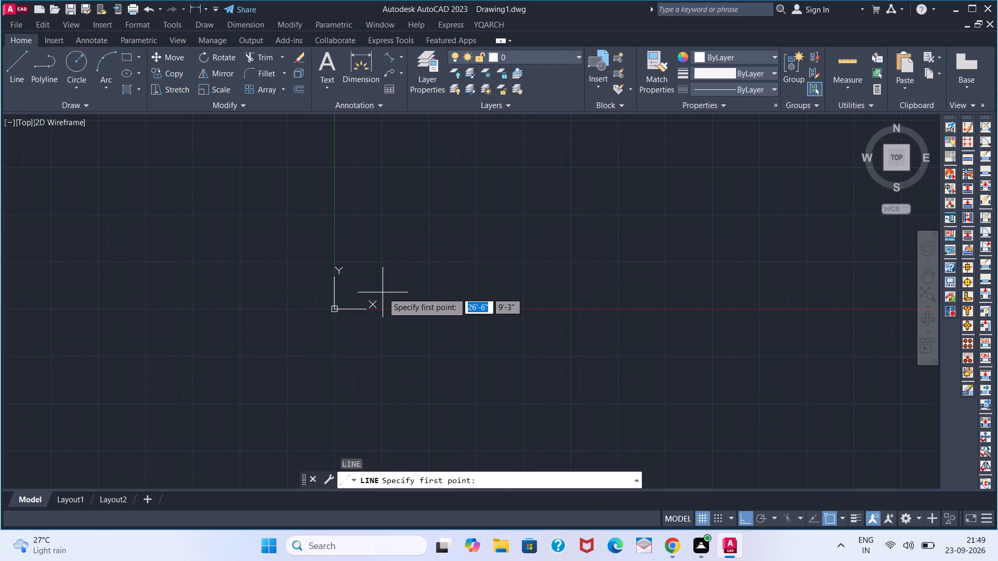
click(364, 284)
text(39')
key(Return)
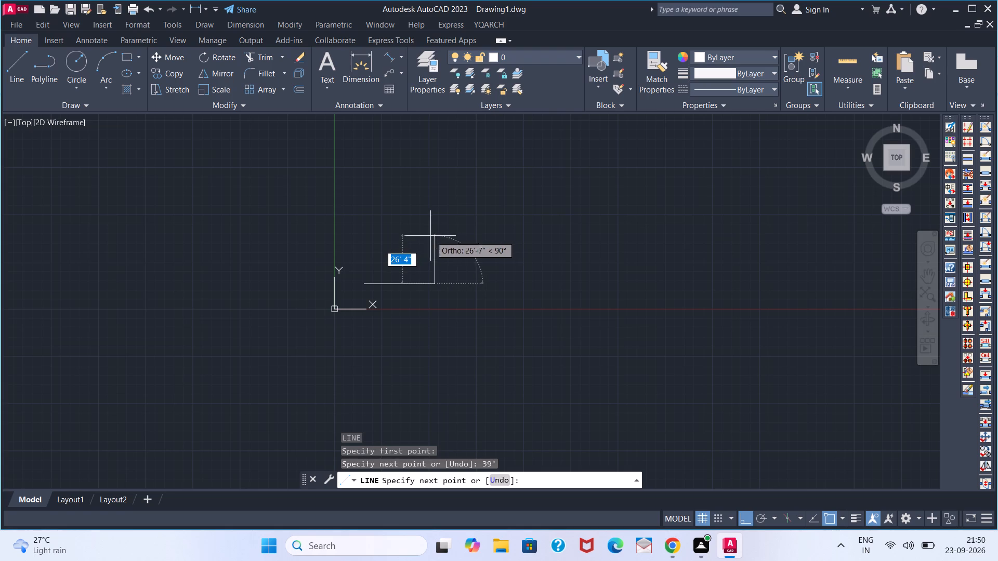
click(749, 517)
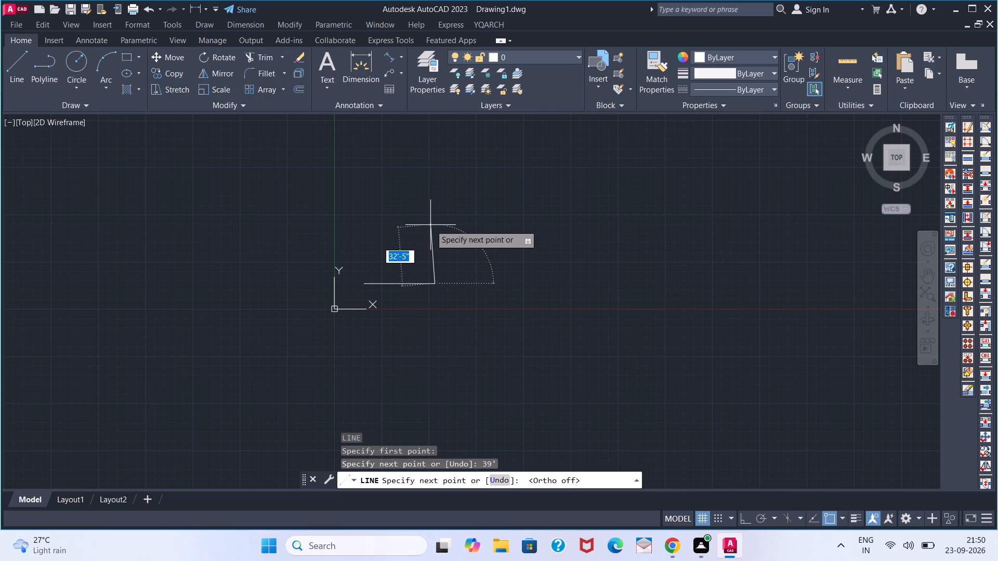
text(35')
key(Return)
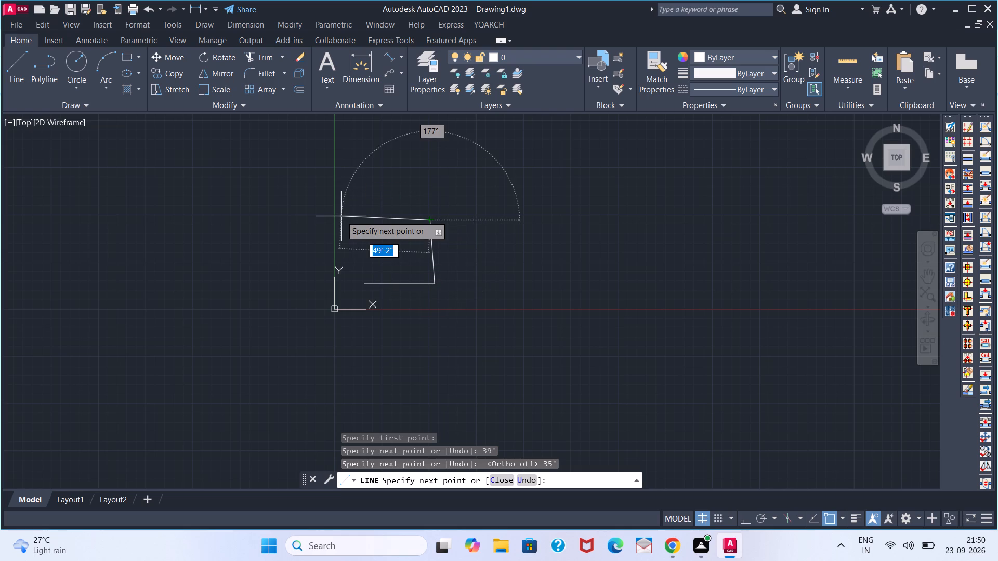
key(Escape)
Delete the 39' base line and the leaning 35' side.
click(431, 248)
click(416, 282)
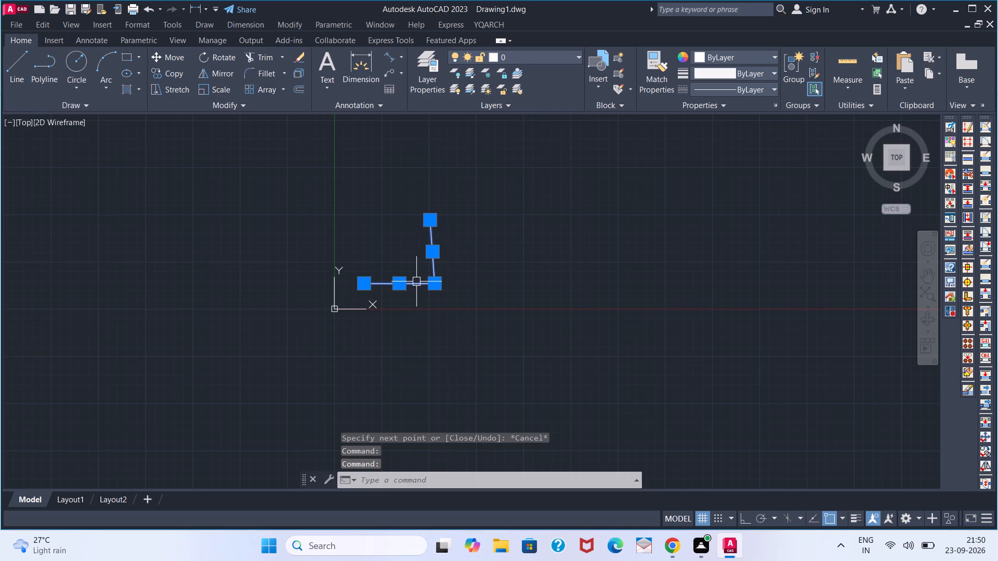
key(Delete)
With ortho on, draw a 39' horizontal base line and a 35' vertical side up from its right end.
key(l)
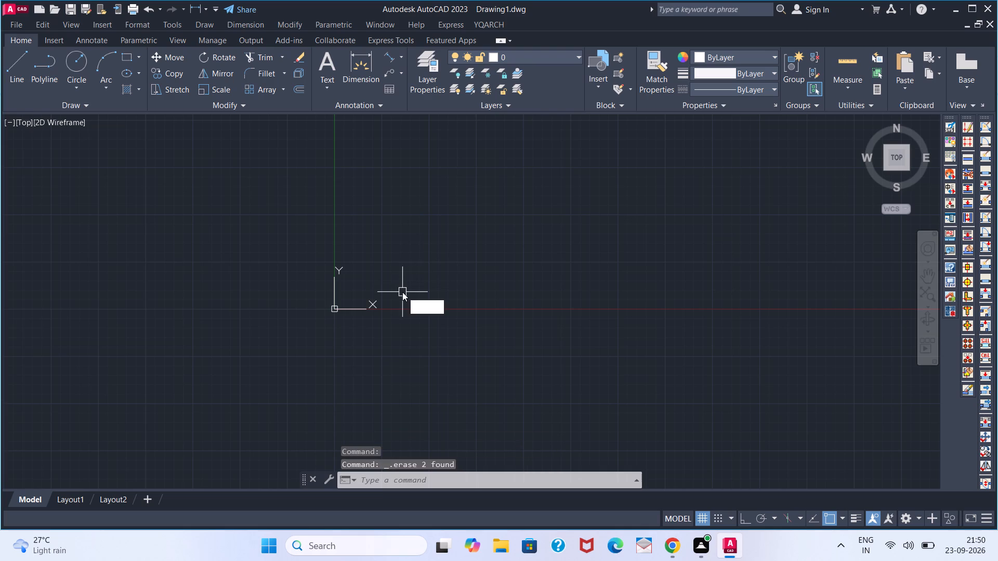
key(Return)
click(397, 284)
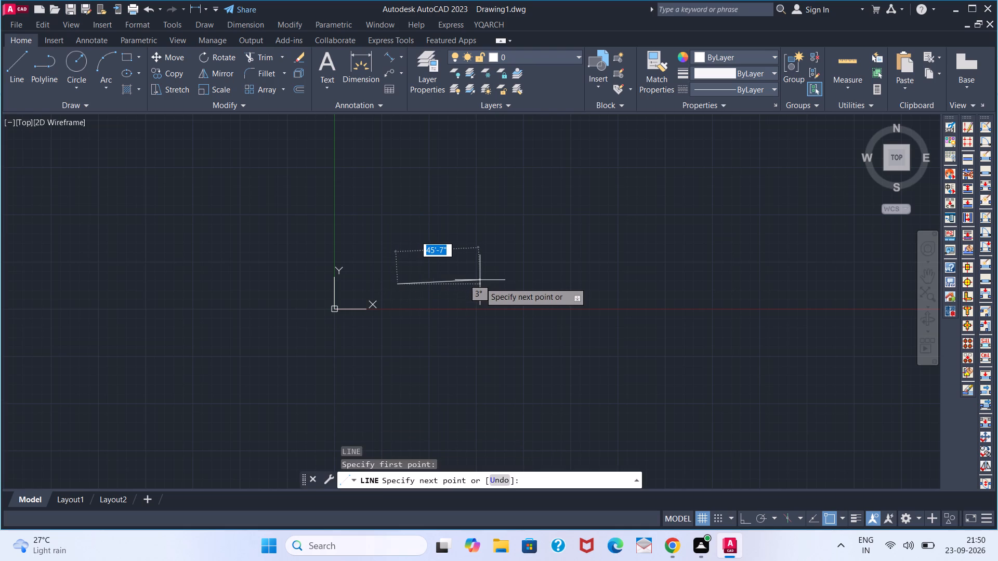
key(ctrl+F8)
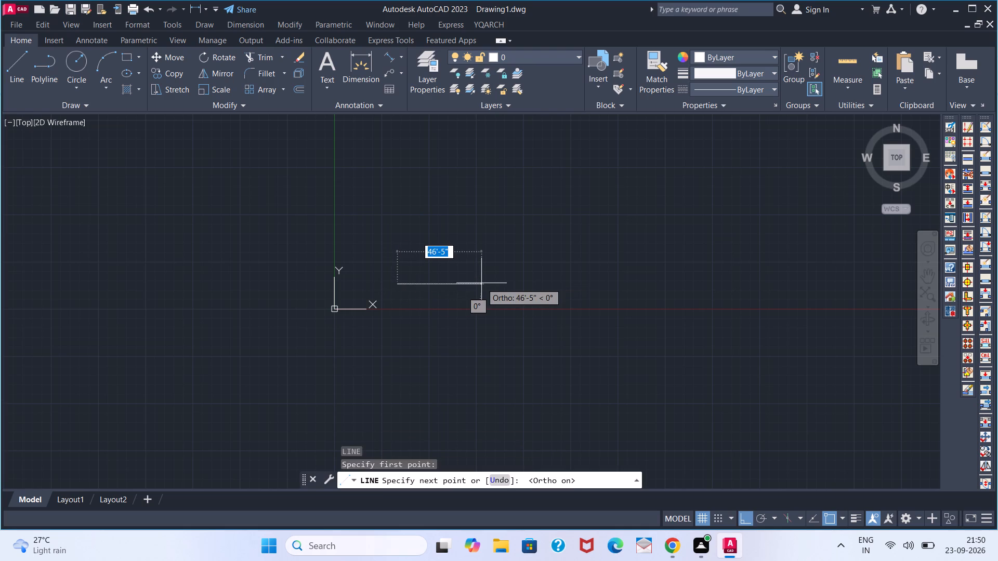
text(39')
key(Return)
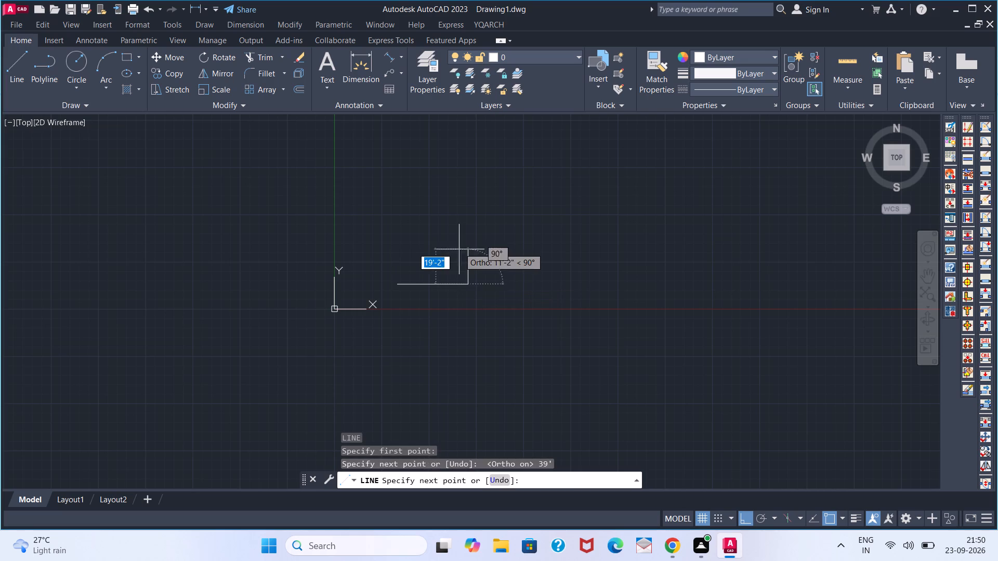
text(35')
key(Return)
key(apostrophe)
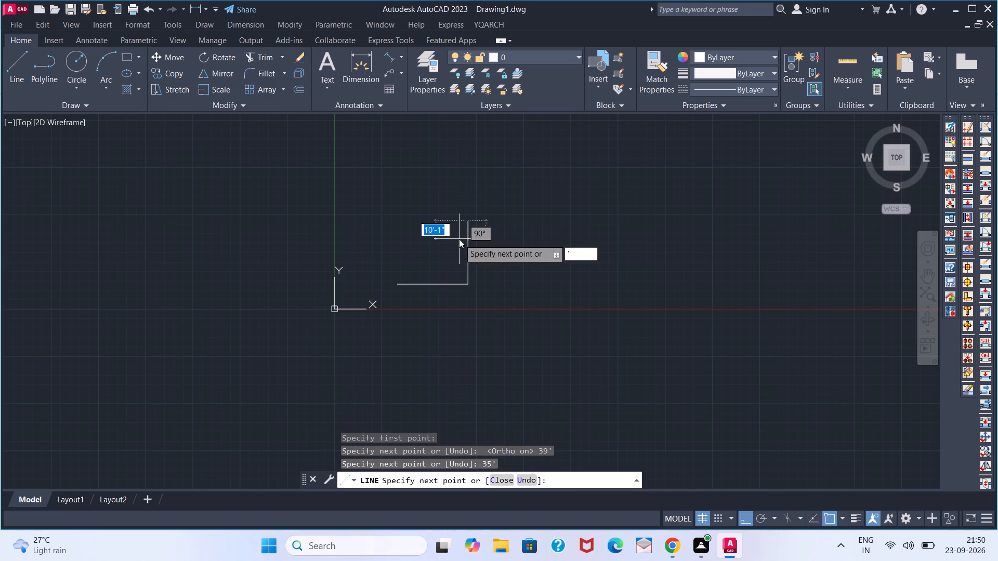
key(Escape)
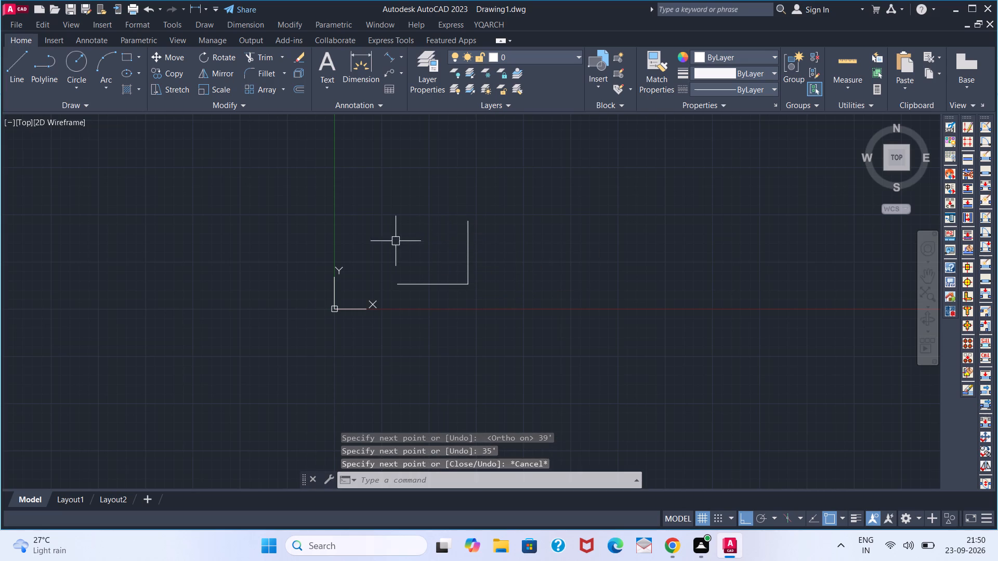
Draw a 37' top side leftward from the vertical side's upper end and close the figure at the base line's left end.
key(space)
click(468, 224)
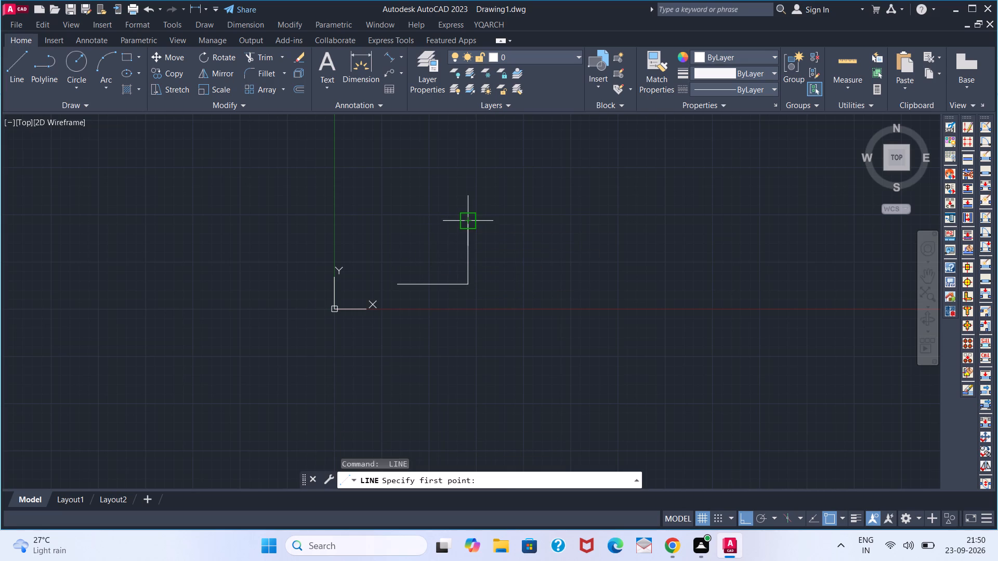
text(37')
key(Return)
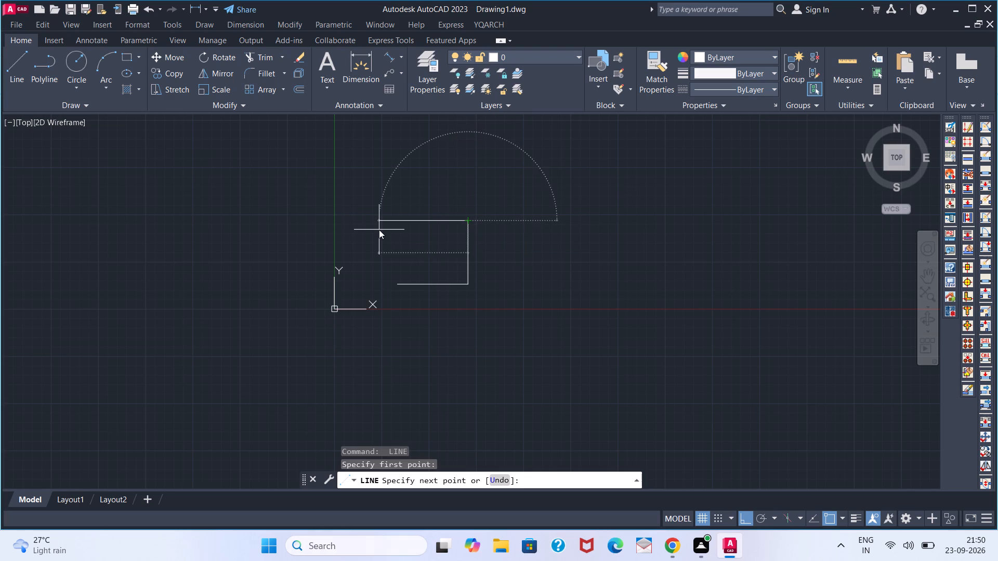
click(396, 279)
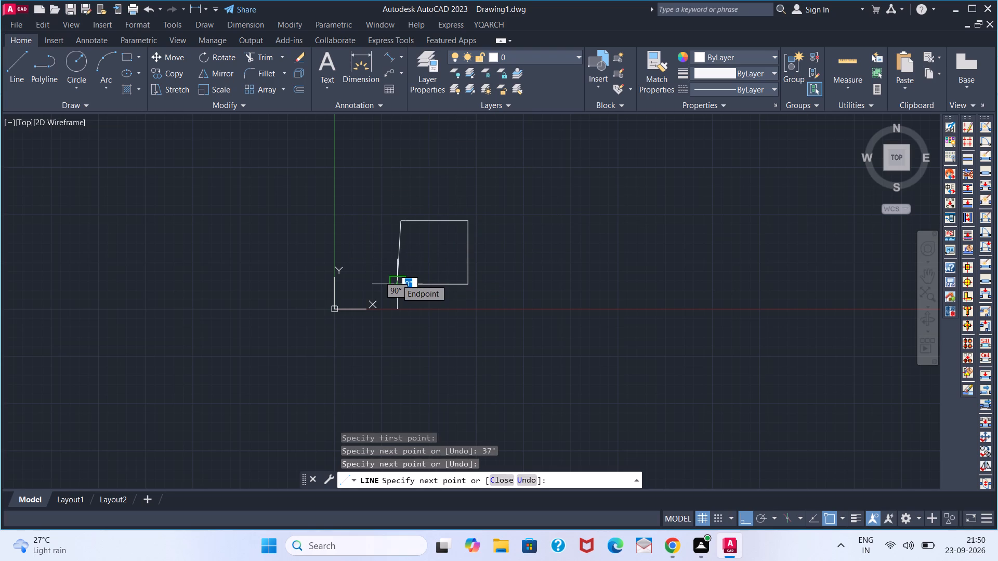
key(space)
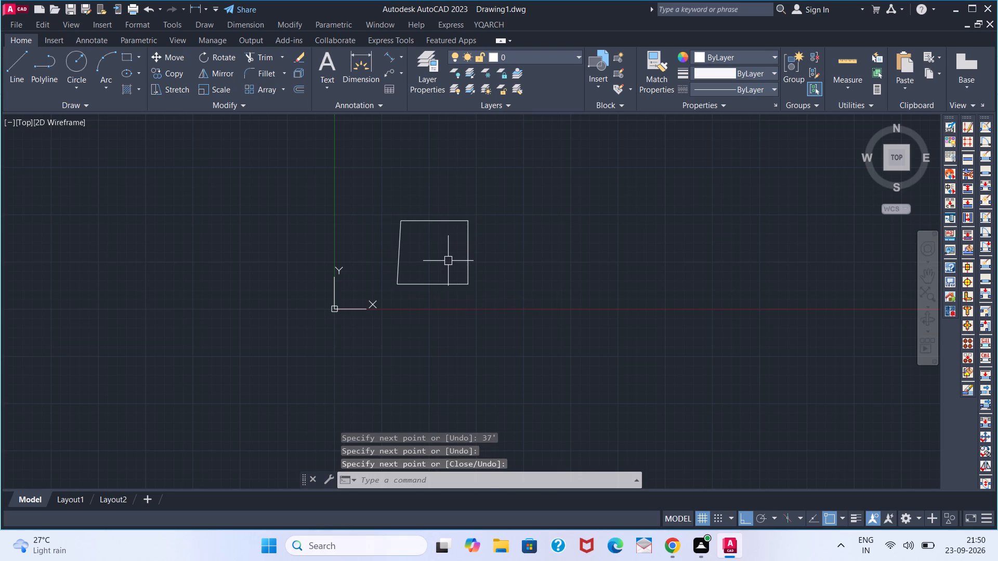
Offset the vertical 35' side, the 37' top side and the slanted left side 3' toward the figure's inside.
scroll(449, 260, up, 2)
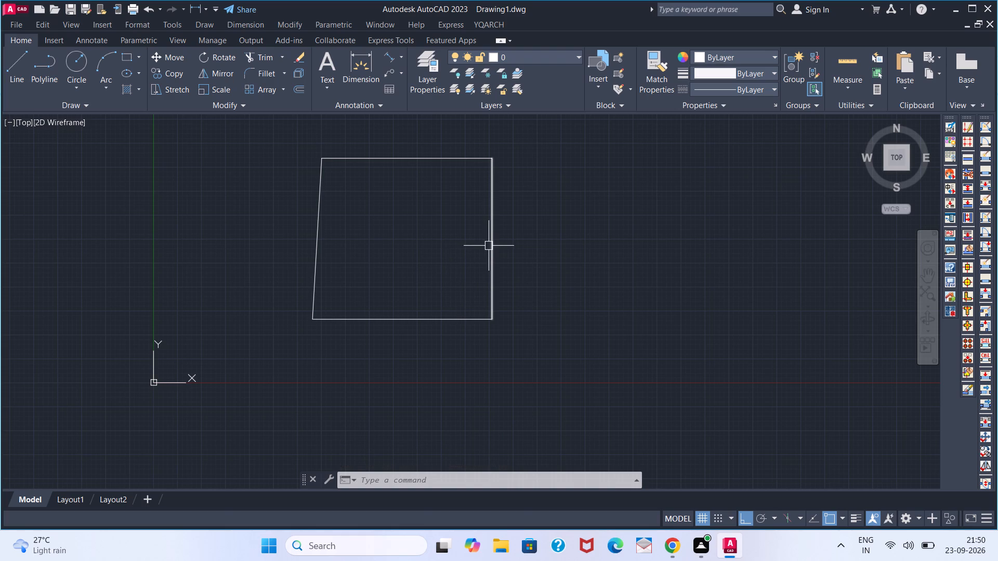
key(o)
key(Return)
key(3)
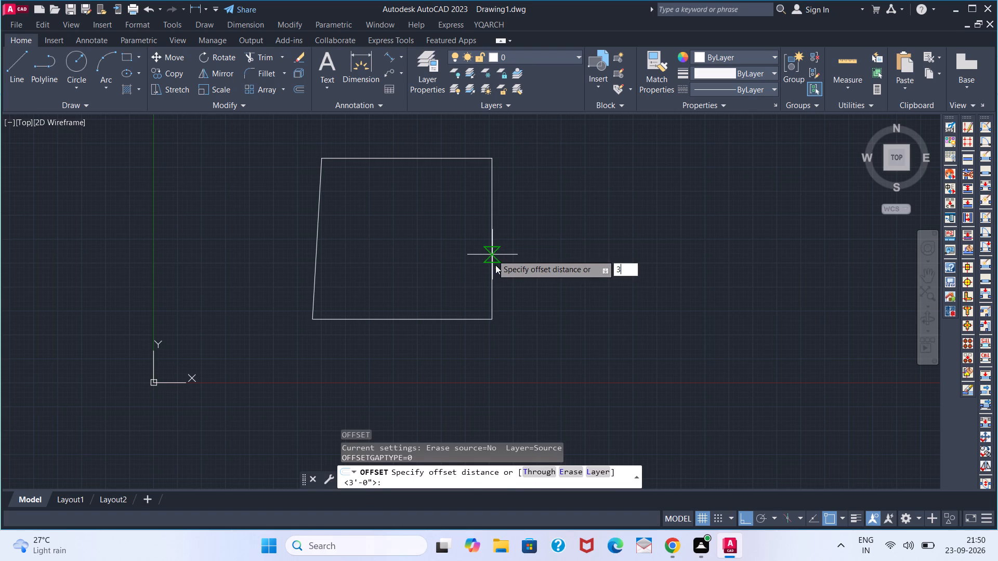
key(apostrophe)
key(Return)
click(492, 255)
click(425, 257)
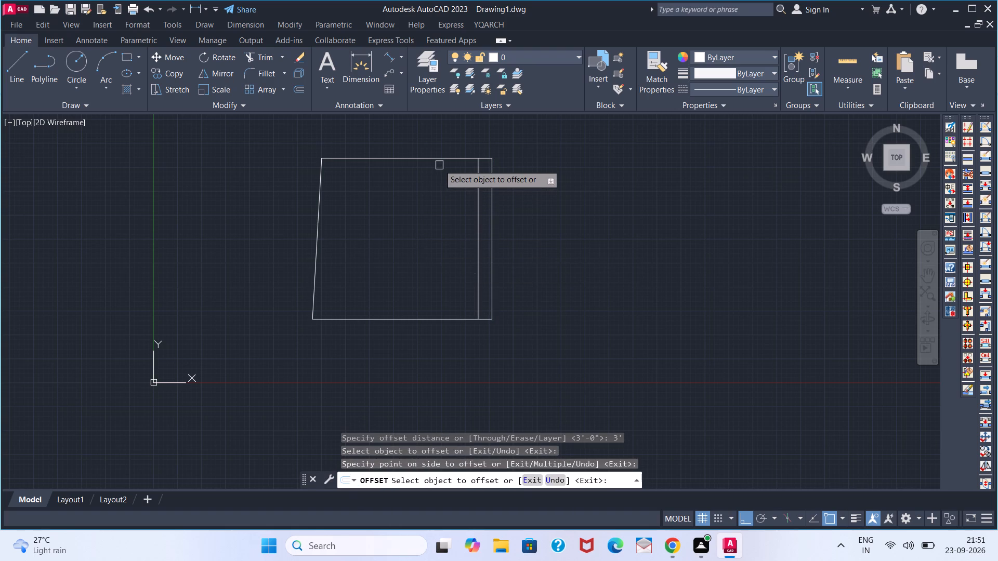
click(440, 163)
click(444, 156)
click(459, 259)
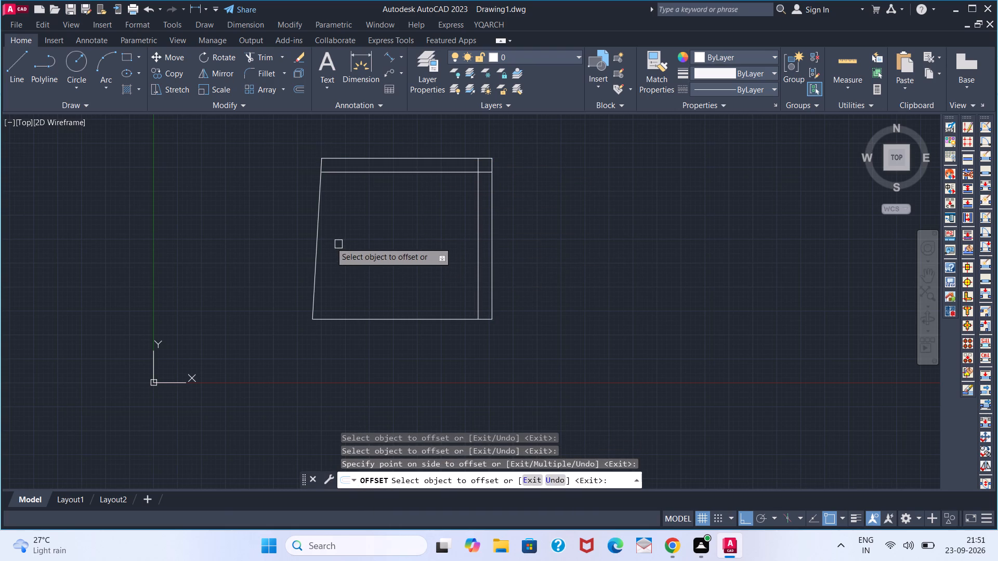
click(319, 234)
click(454, 261)
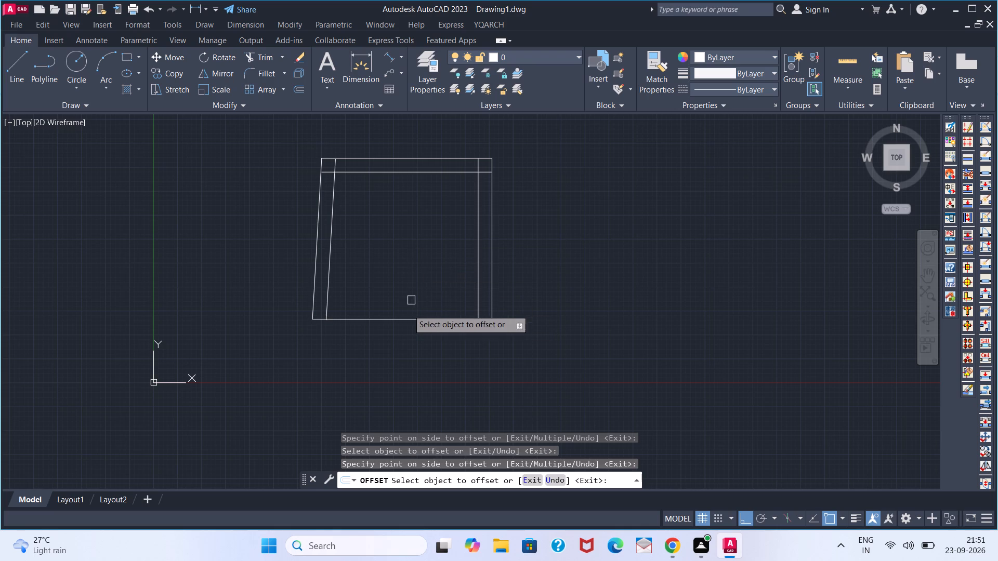
Offset the 39' base side 3' toward the figure's inside.
triple_click(923, 121)
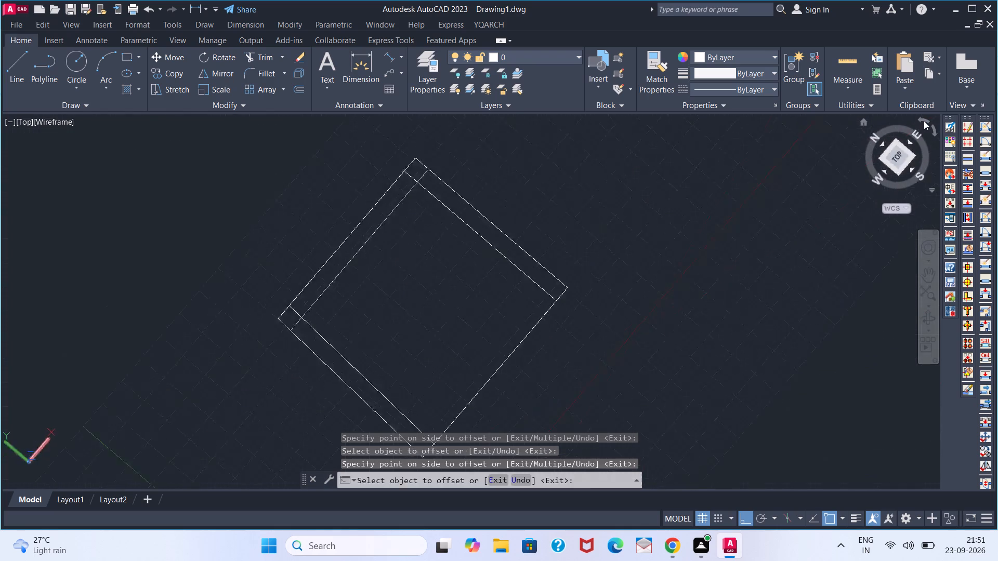
double_click(924, 121)
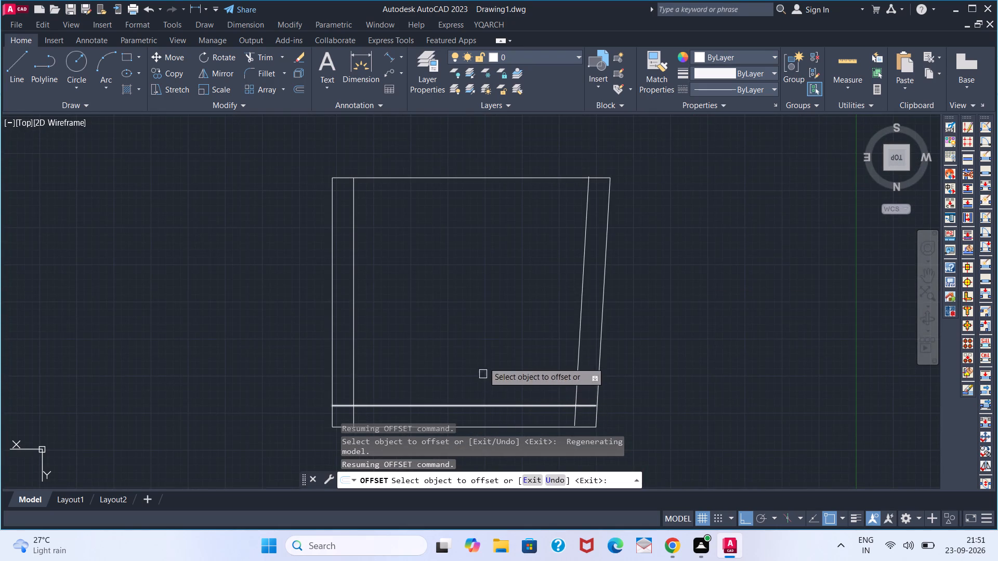
middle_drag(483, 357, 484, 284)
middle_drag(481, 285, 488, 324)
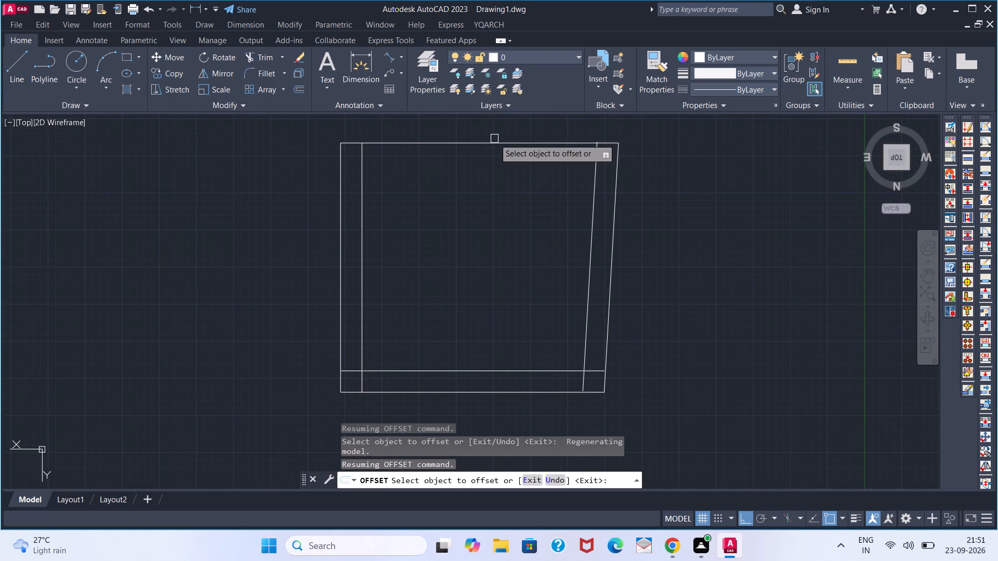
click(494, 139)
click(493, 205)
key(space)
Trim the overlapping ends of the 3' offset lines at all four corners to form a closed inner outline.
key(t)
key(r)
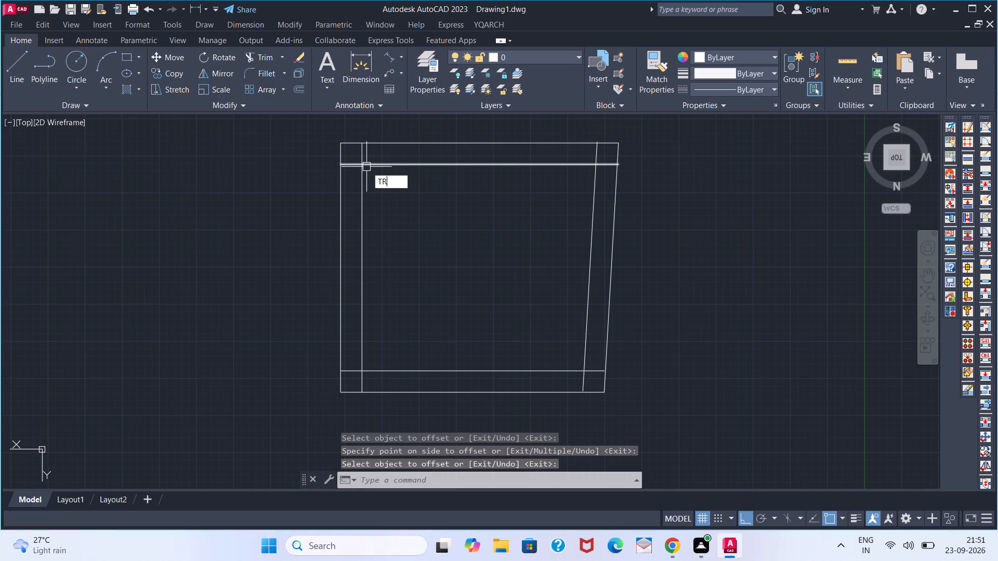
key(space)
click(351, 168)
click(363, 154)
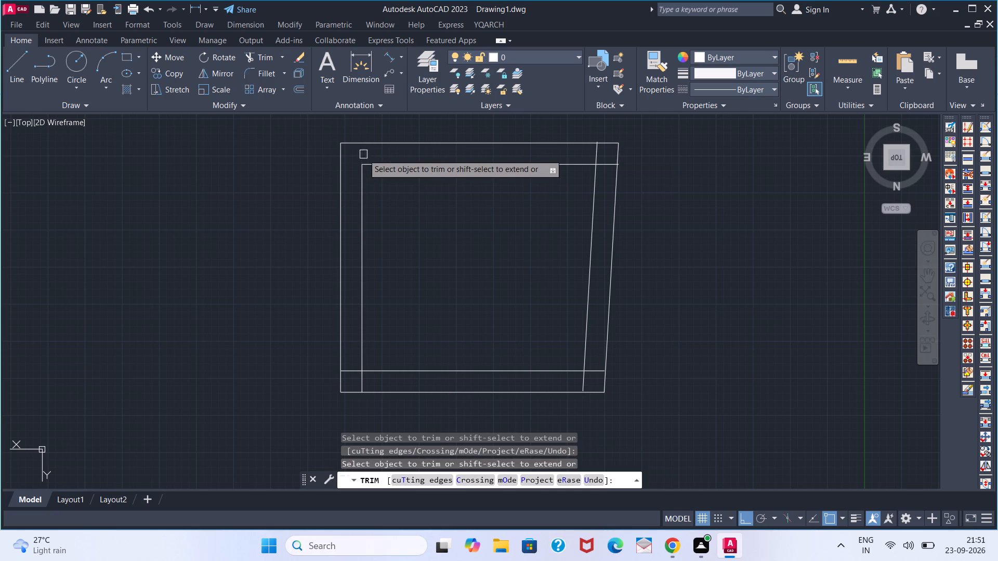
click(602, 155)
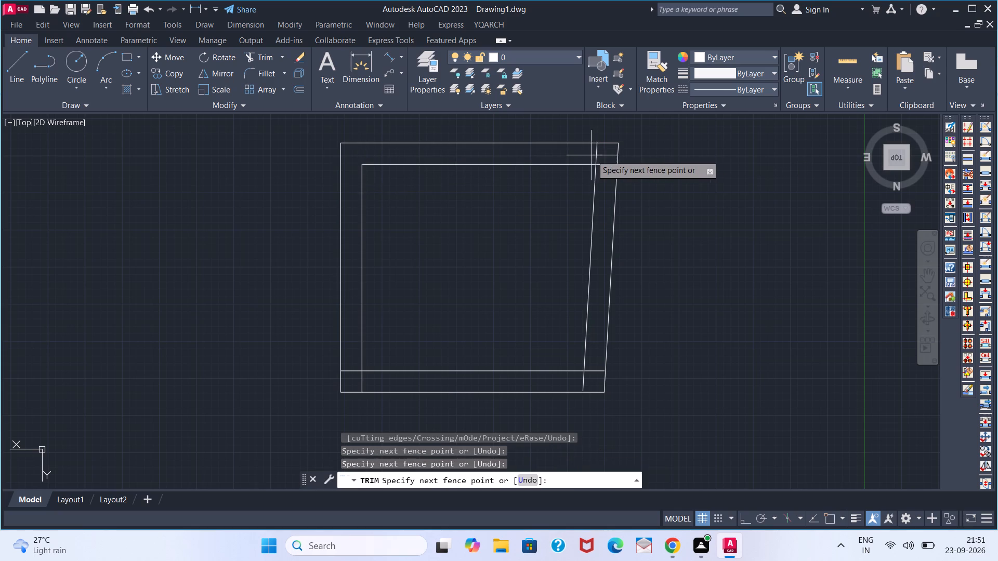
click(592, 155)
click(610, 165)
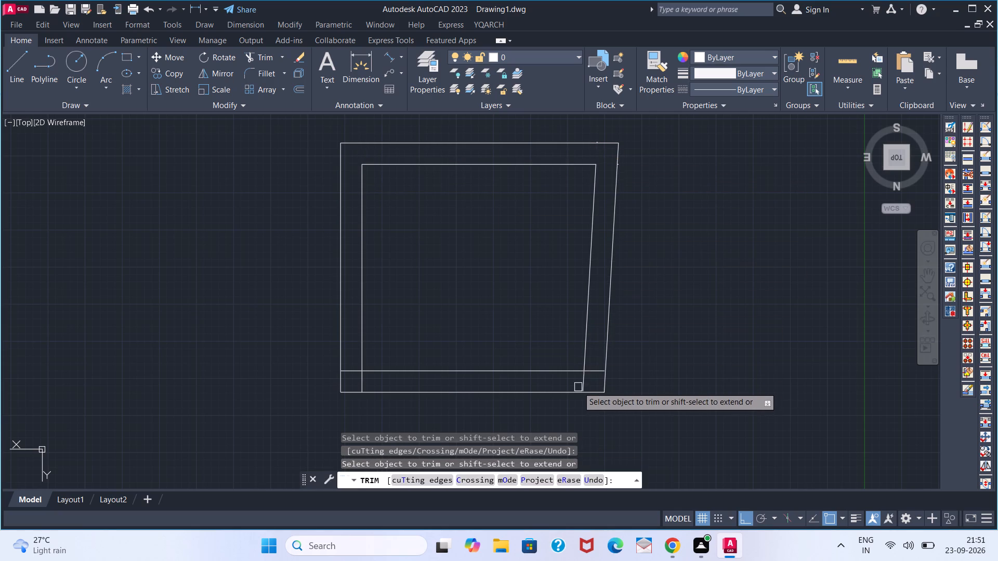
click(586, 380)
click(597, 370)
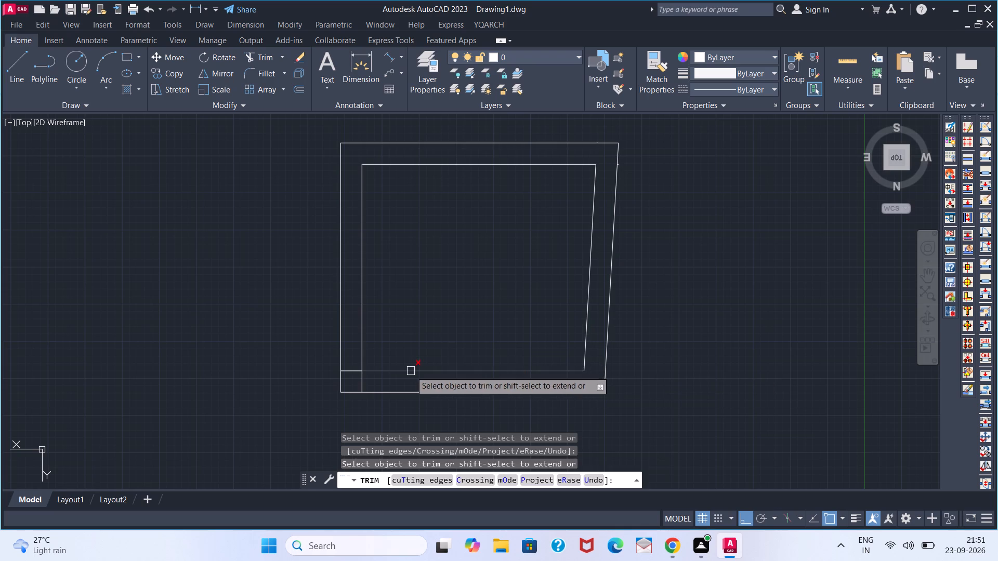
click(366, 380)
click(354, 372)
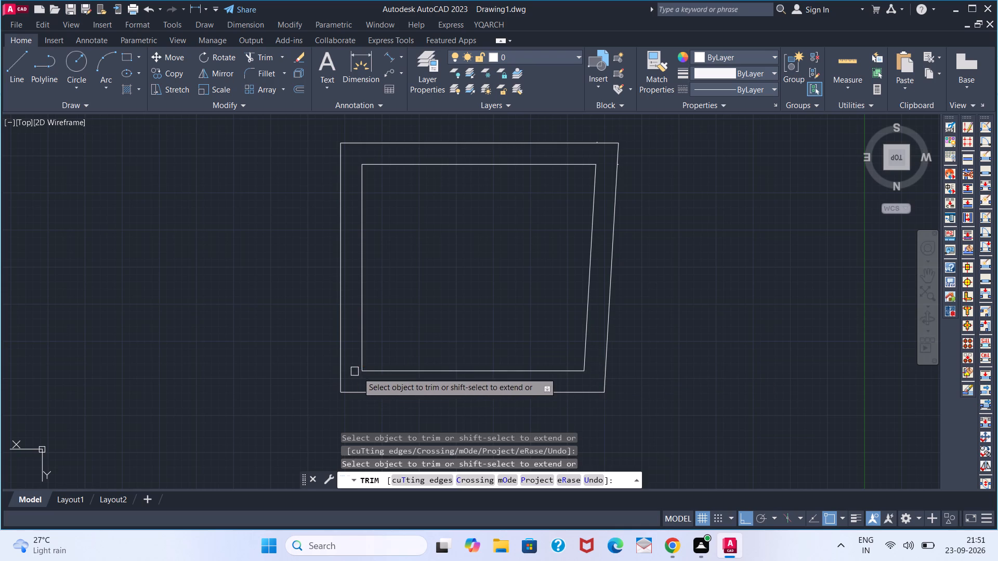
key(space)
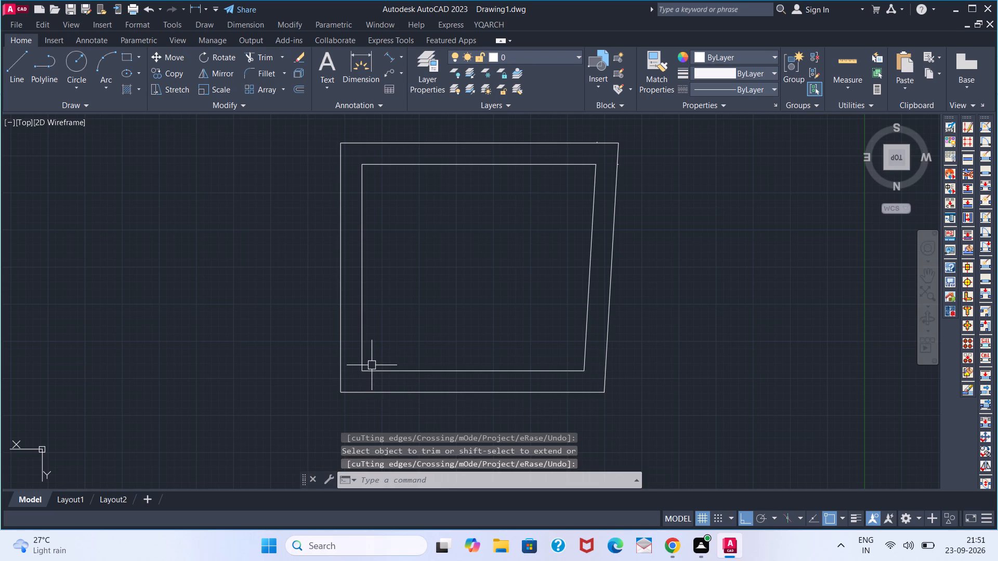
Extend the inner vertical and slanted lines to the outer 37' side, and erase the inner line parallel to that side.
text(EX)
key(space)
click(363, 357)
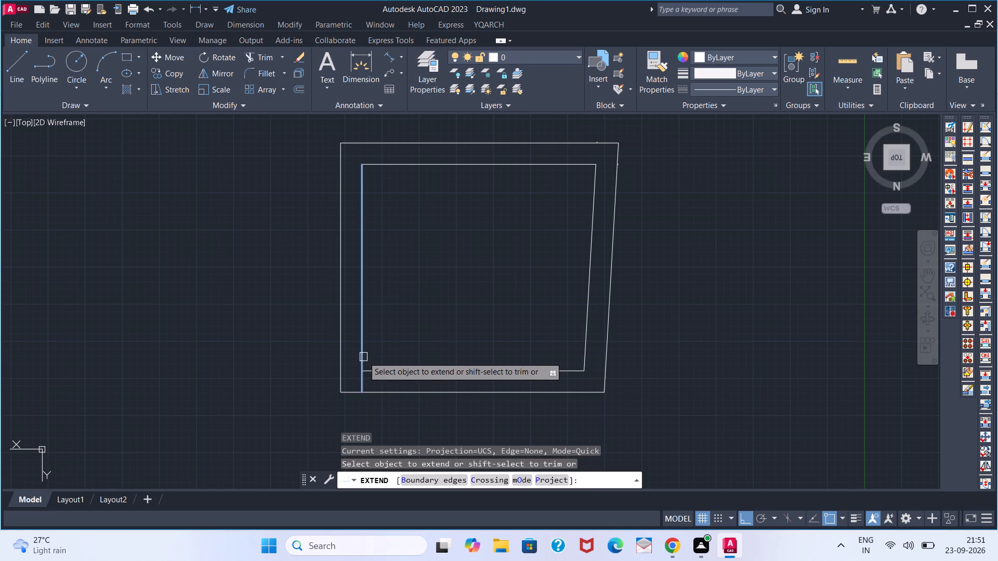
click(583, 358)
key(space)
click(528, 372)
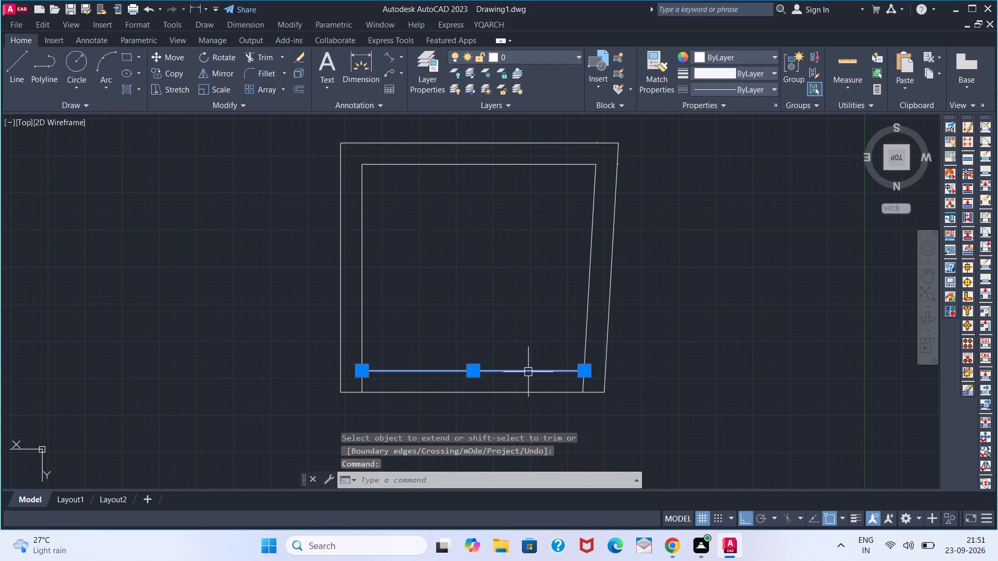
key(Delete)
Offset the outer 35' vertical side, 39' base side and slanted side 9" toward the figure's inside.
key(o)
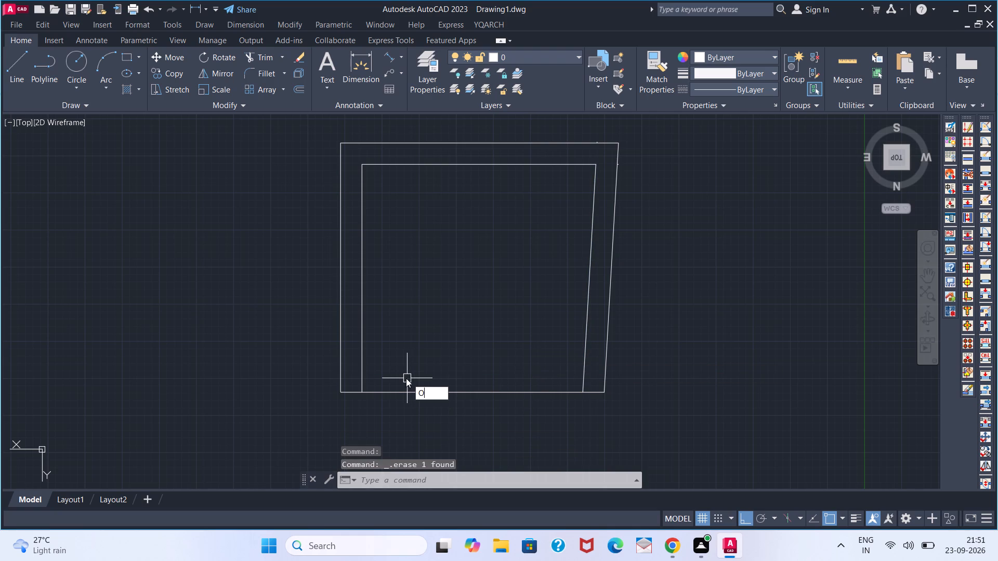
key(Return)
key(9)
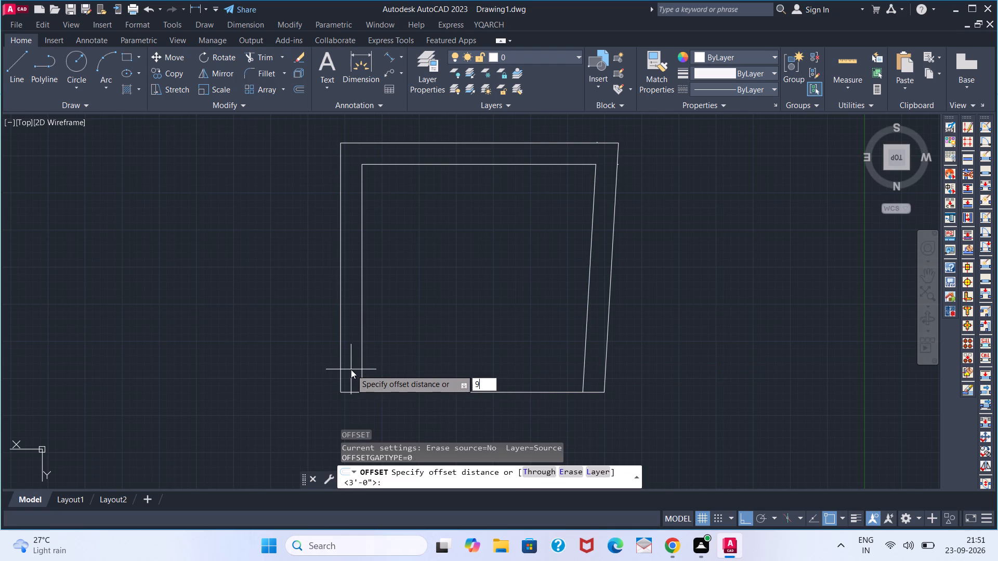
key(Return)
click(340, 364)
click(351, 362)
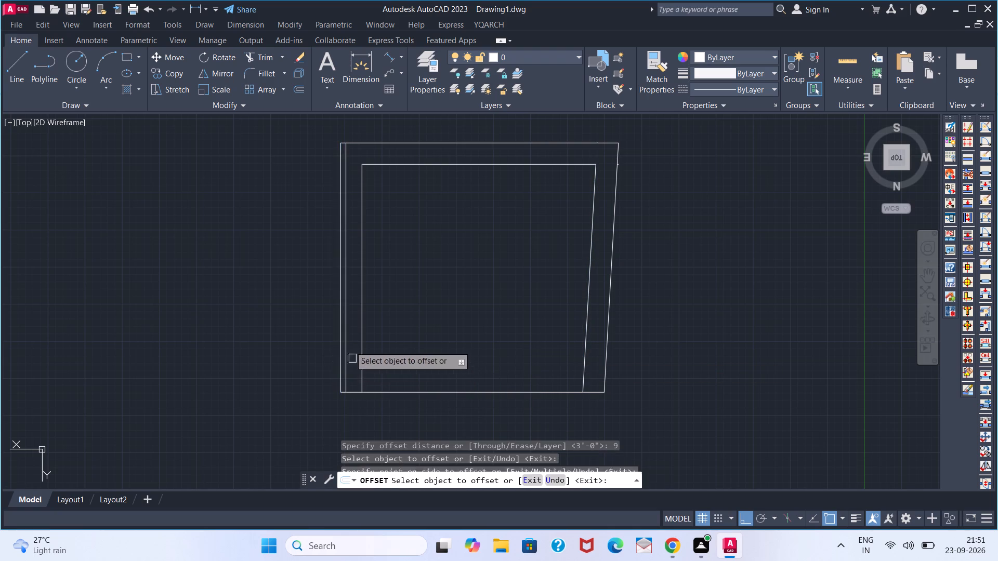
click(375, 148)
click(376, 159)
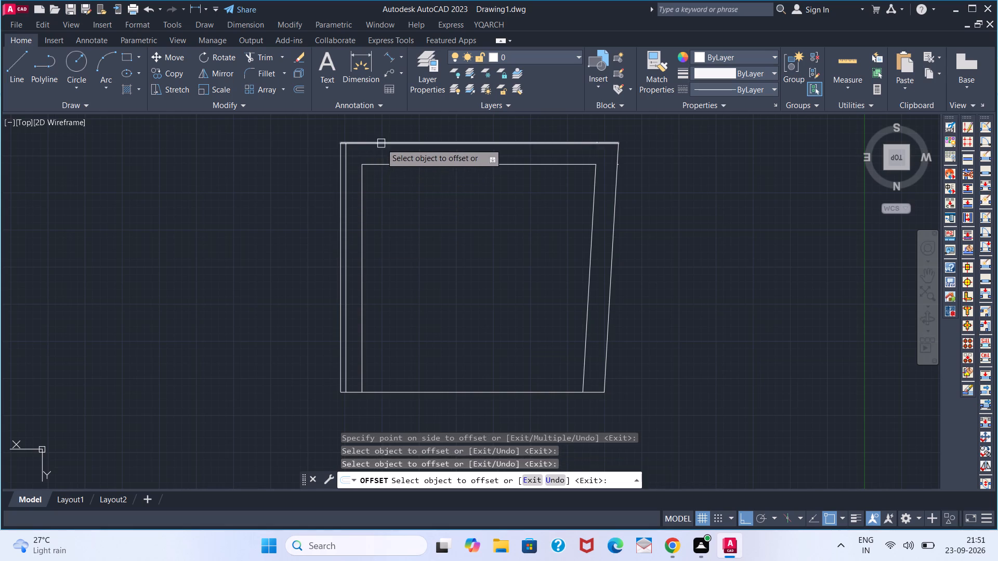
click(381, 143)
click(388, 163)
click(618, 203)
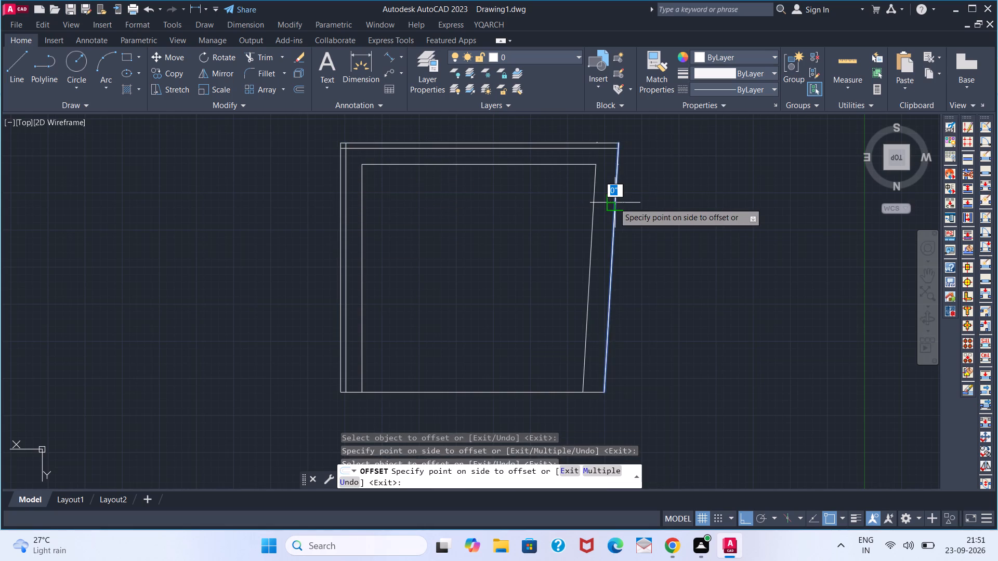
click(608, 203)
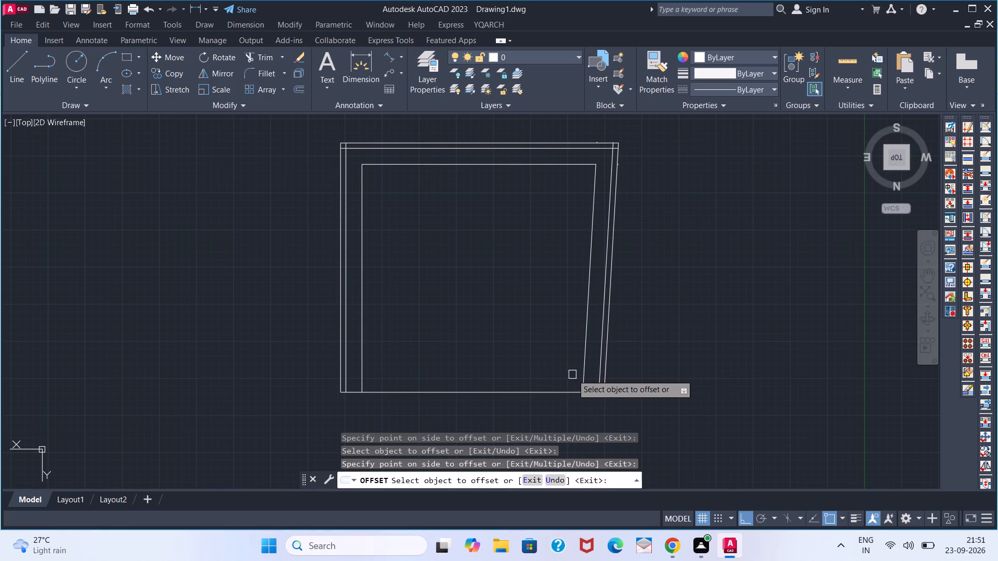
key(space)
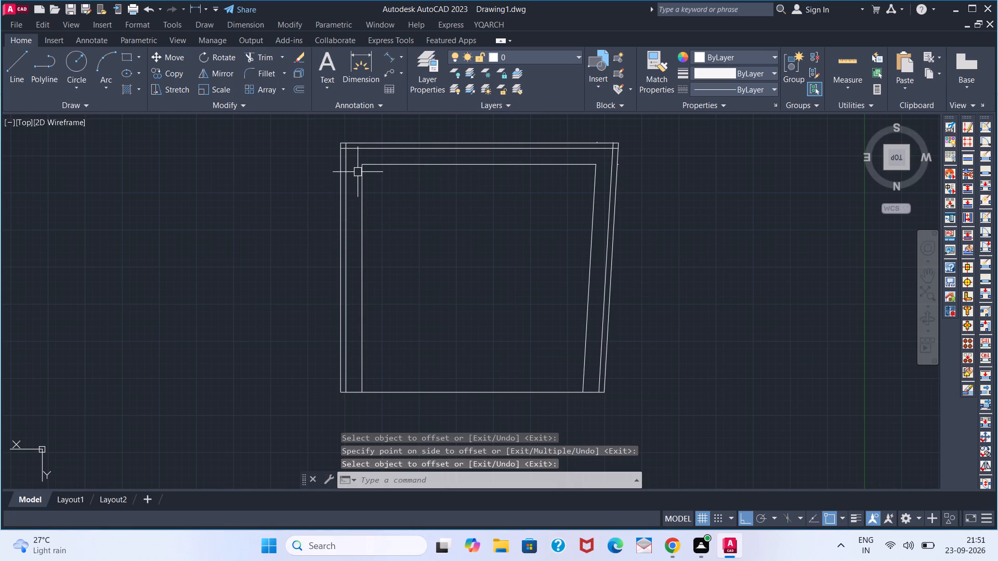
Offset the inner outline's vertical, base-parallel and slanted lines 9" further toward the figure's inside.
scroll(359, 185, up, 1)
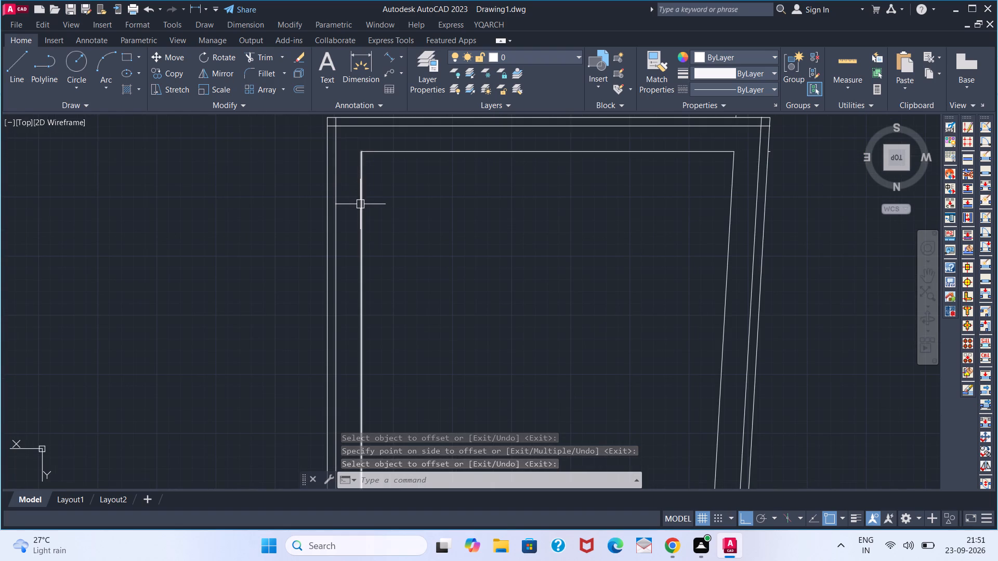
key(o)
key(Return)
key(Return)
click(361, 207)
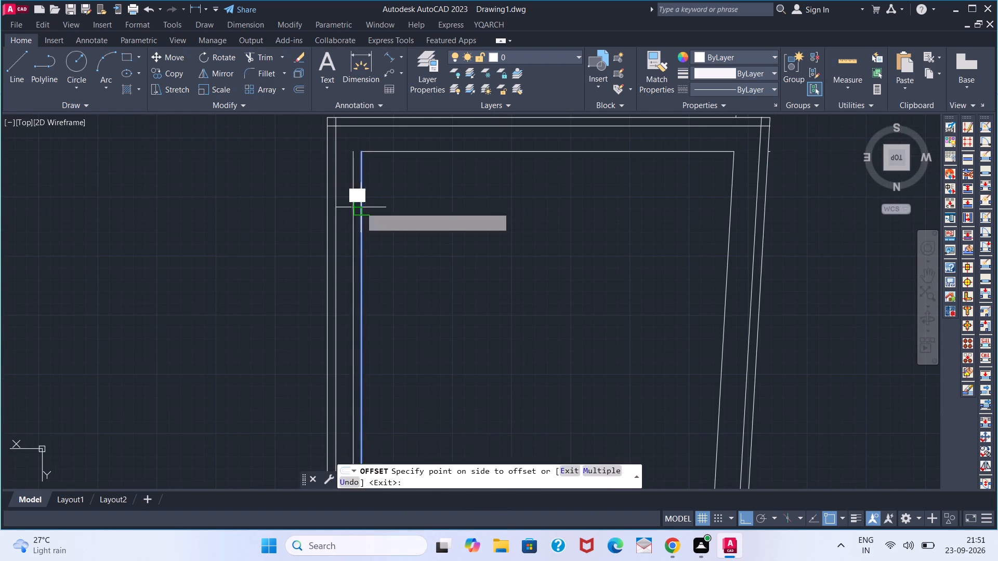
click(468, 209)
click(464, 151)
click(473, 255)
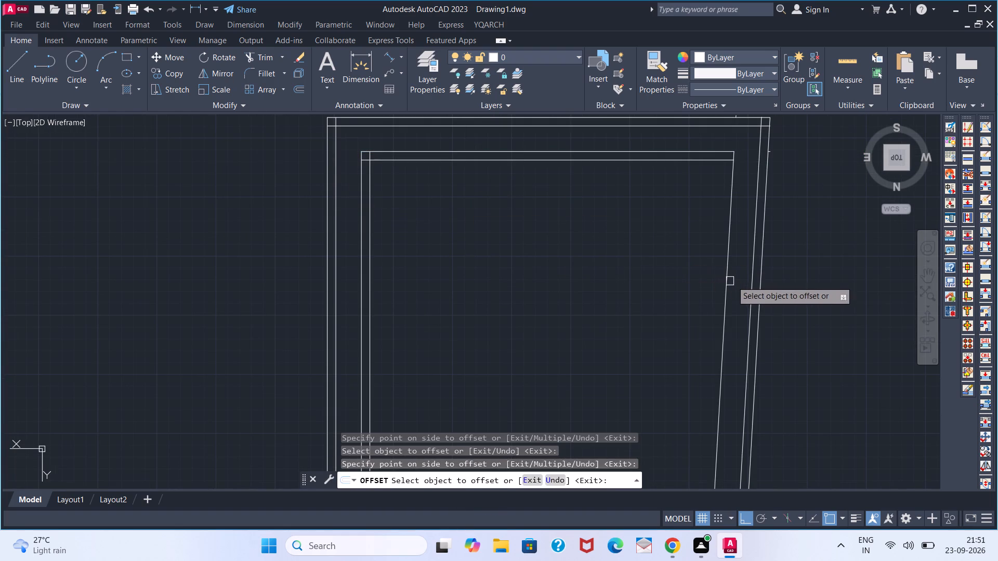
click(726, 283)
click(547, 284)
Offset the three innermost 9" lines (base-parallel, vertical and slanted) another 6" toward the figure's inside.
click(588, 158)
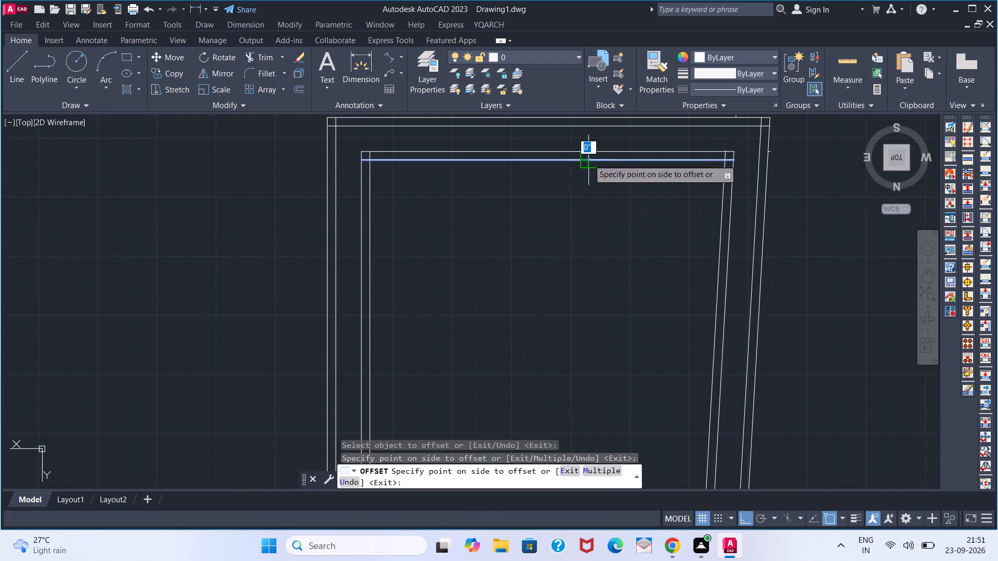
key(6)
key(Return)
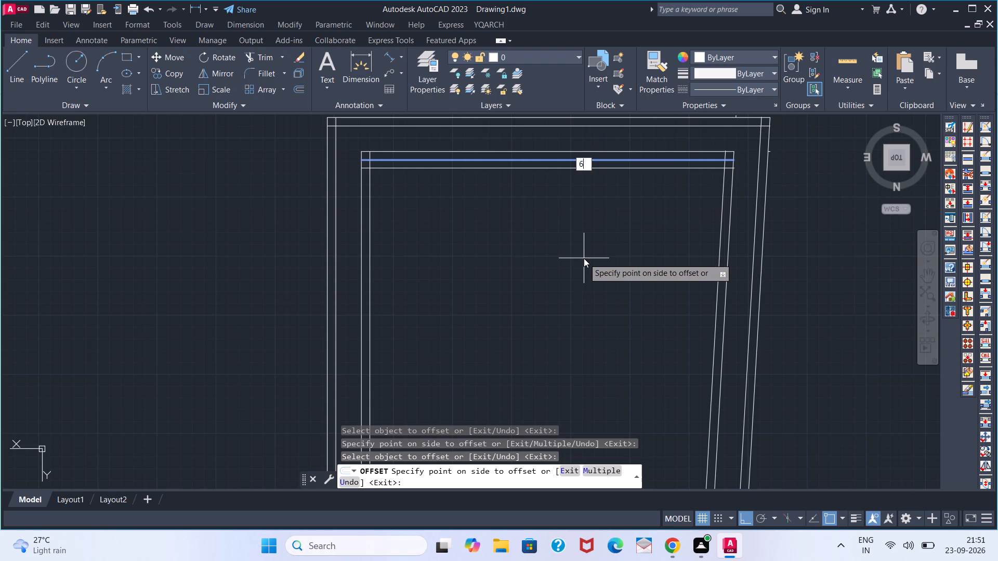
click(372, 210)
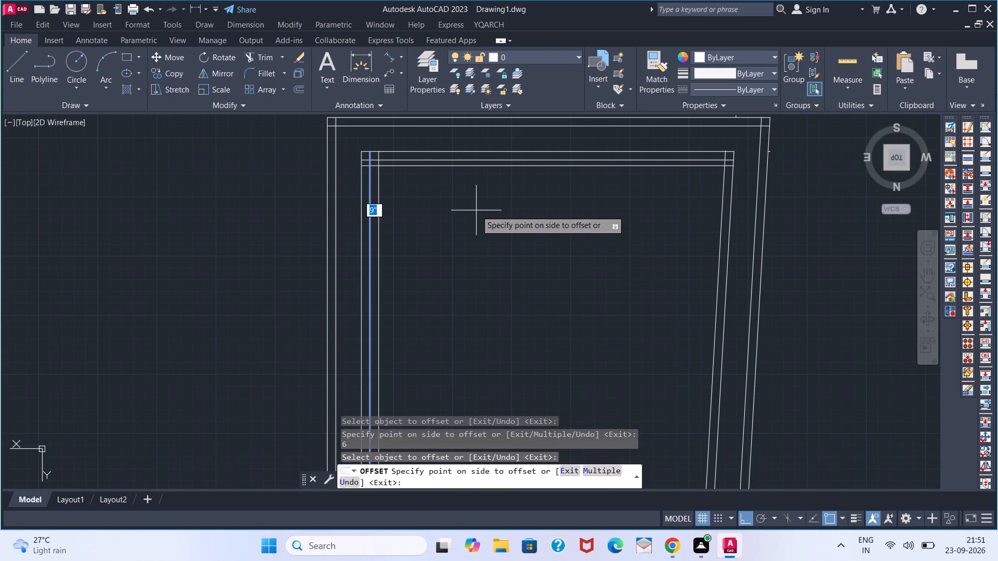
key(6)
key(Return)
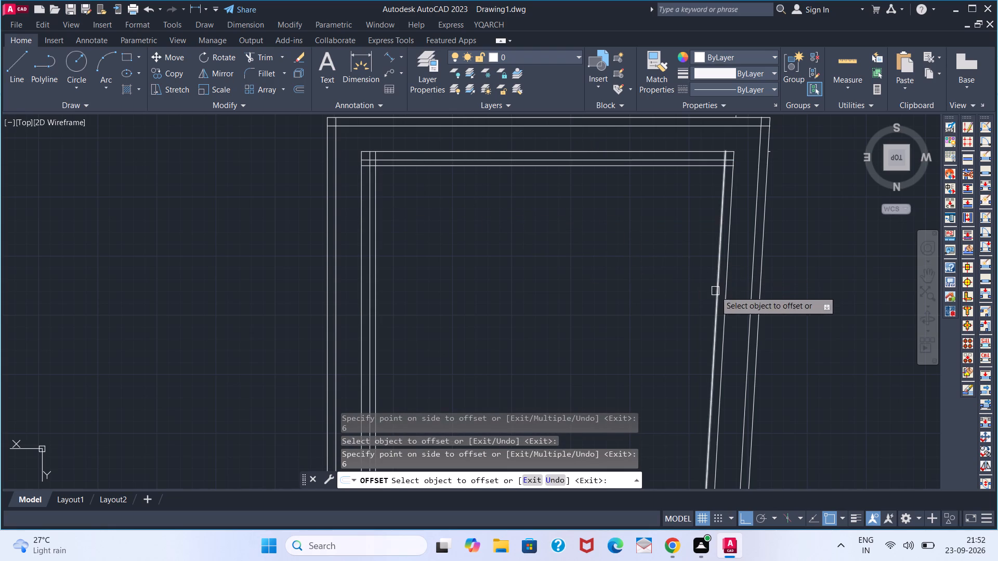
drag(715, 291, 710, 291)
click(615, 292)
key(ctrl+z)
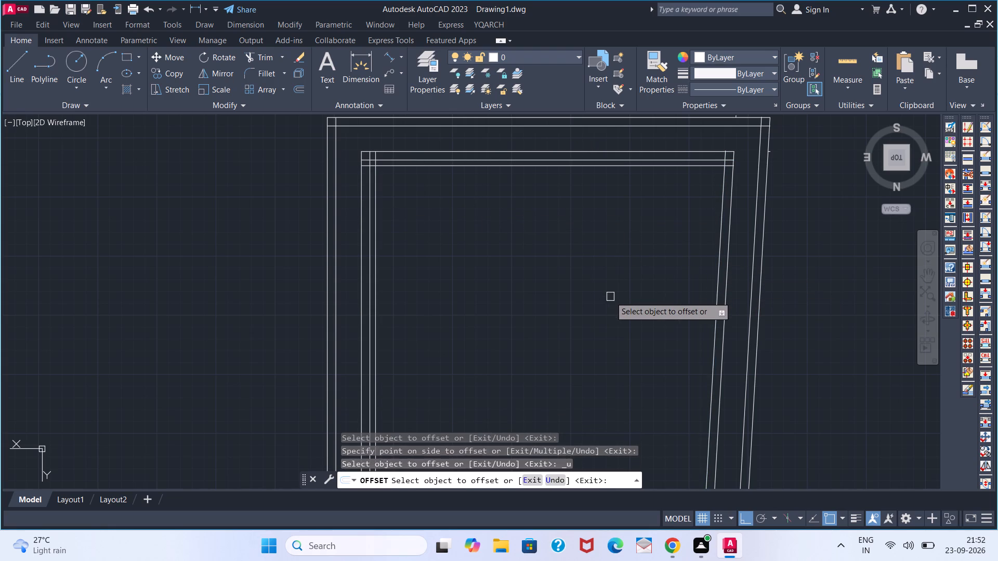
click(719, 297)
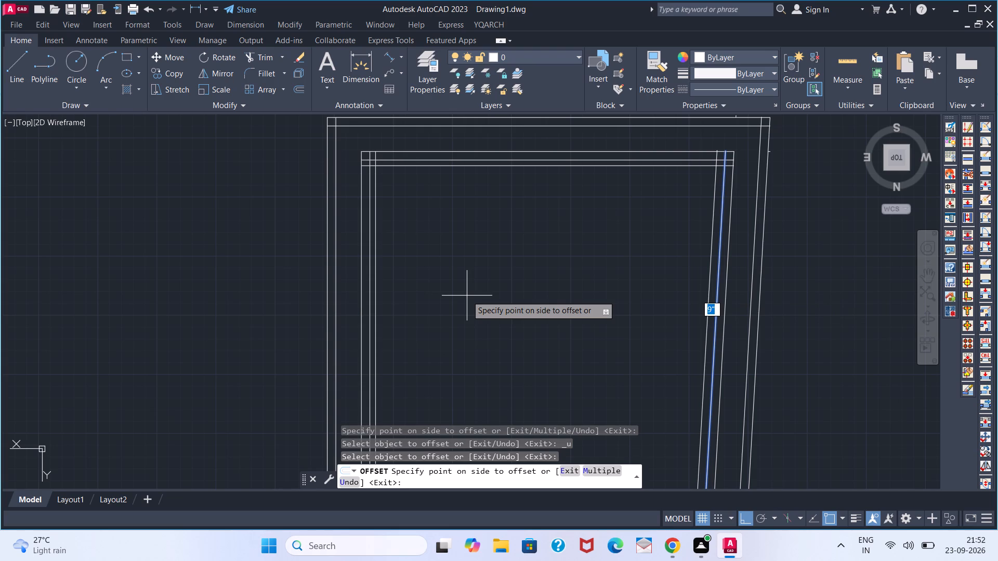
key(6)
key(Return)
scroll(501, 324, down, 1)
middle_drag(479, 259, 470, 207)
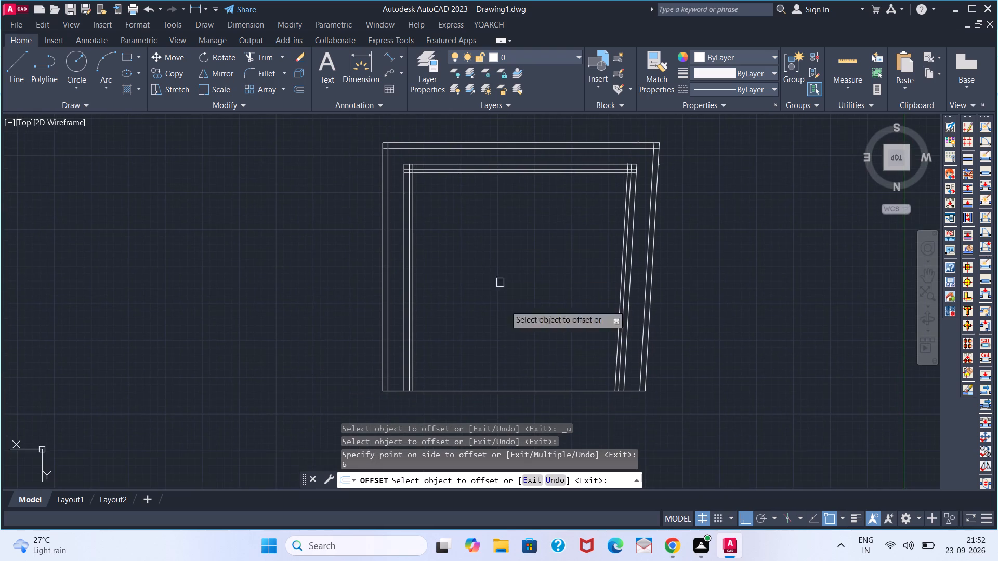
scroll(512, 360, up, 1)
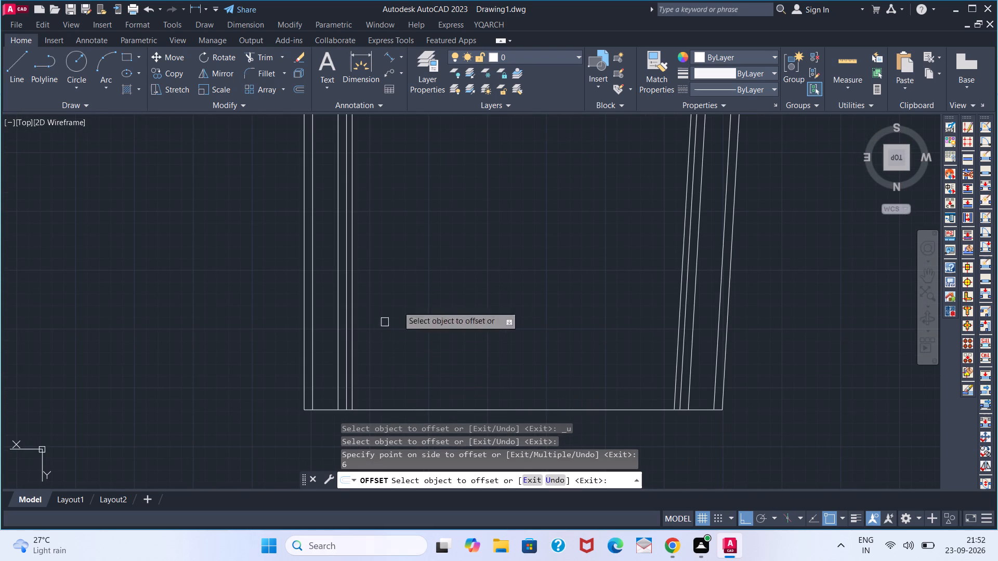
middle_drag(437, 282, 433, 385)
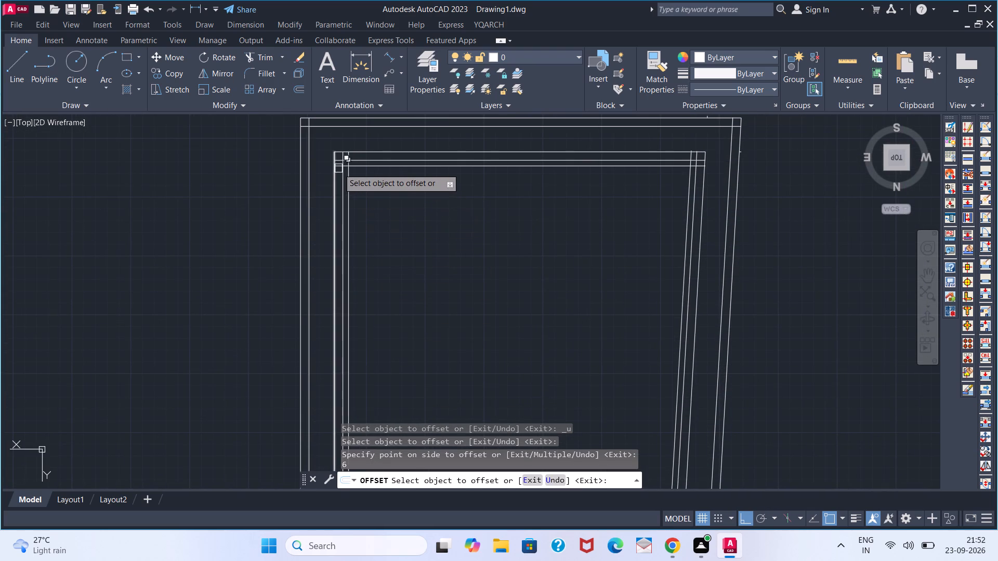
scroll(338, 168, up, 3)
key(space)
At the inner outline's vertical-to-base corner, trim the 9" and 6" offset line ends that overrun the 9" lines.
text(TR)
key(space)
scroll(335, 173, down, 2)
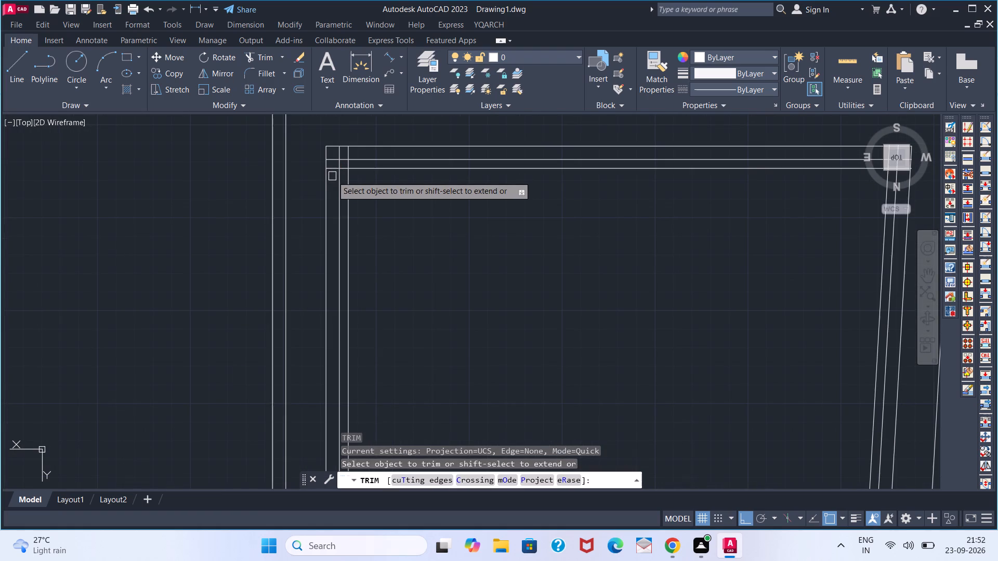
middle_drag(338, 195, 326, 232)
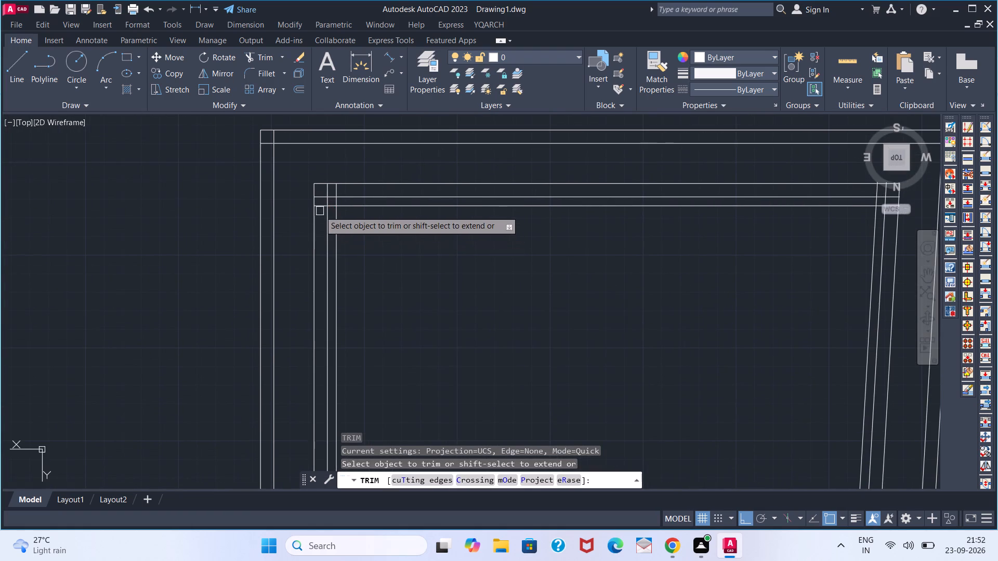
scroll(320, 211, up, 1)
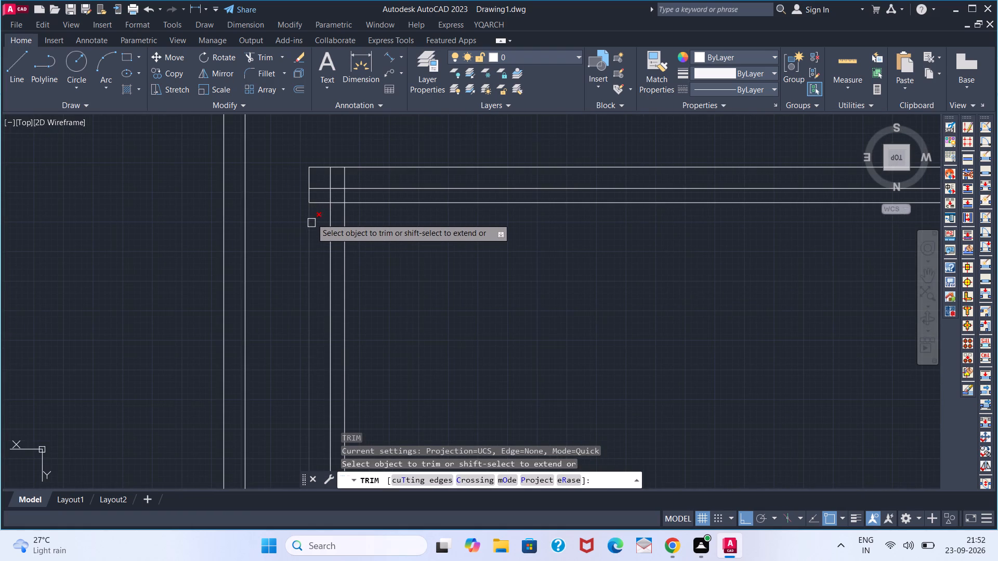
click(319, 203)
click(319, 192)
click(329, 184)
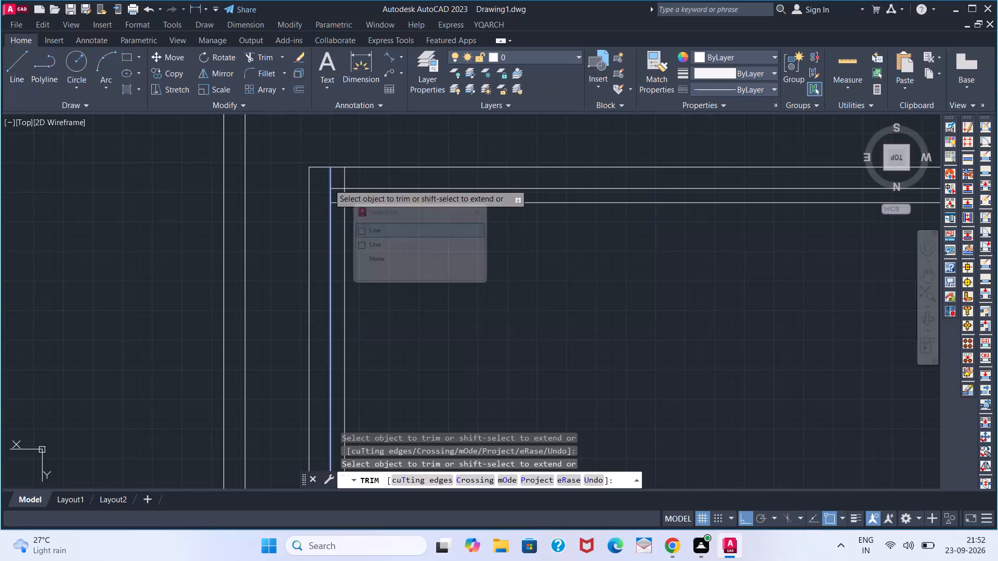
key(Escape)
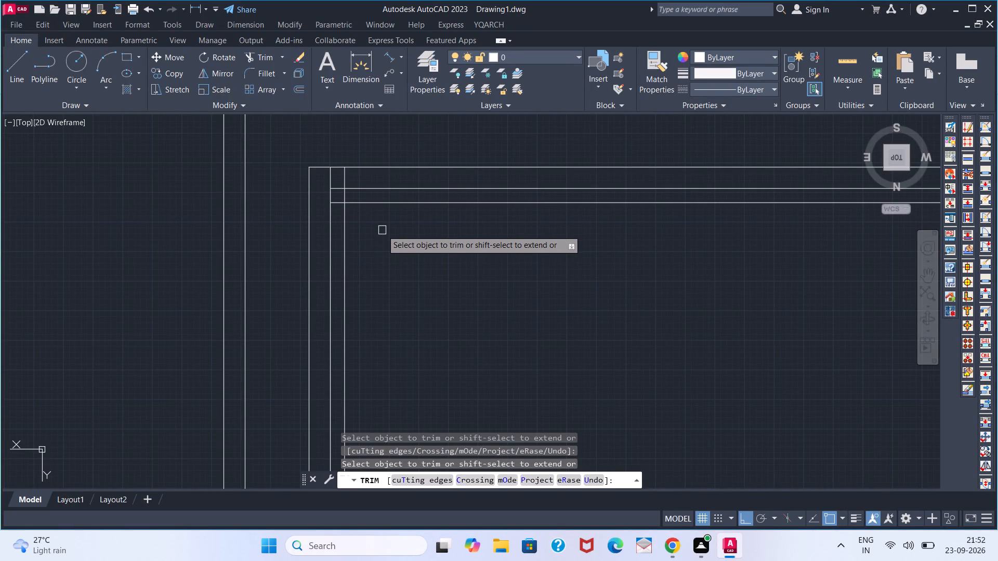
click(334, 181)
click(343, 181)
At the inner outline's base-to-slanted corner, trim the 9" and 6" offset line ends that overrun the 9" lines.
scroll(444, 267, down, 1)
middle_drag(510, 283, 509, 283)
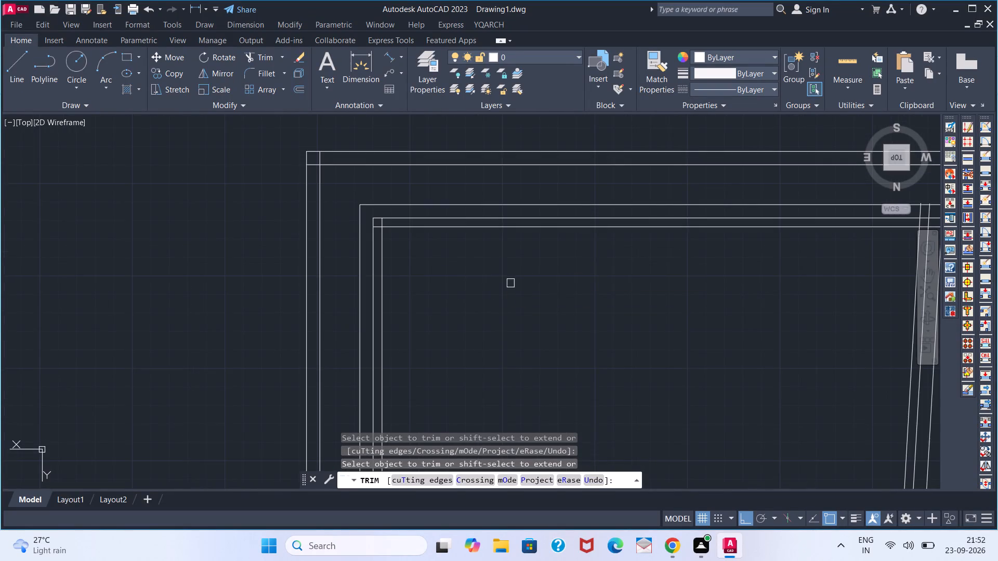
middle_drag(509, 283, 195, 238)
scroll(596, 179, up, 1)
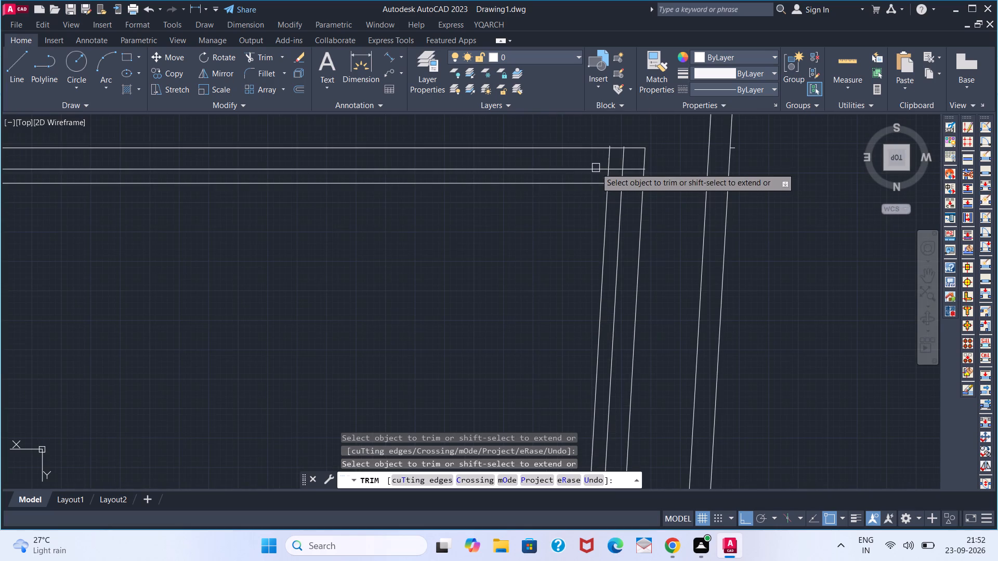
click(595, 163)
click(624, 162)
click(630, 162)
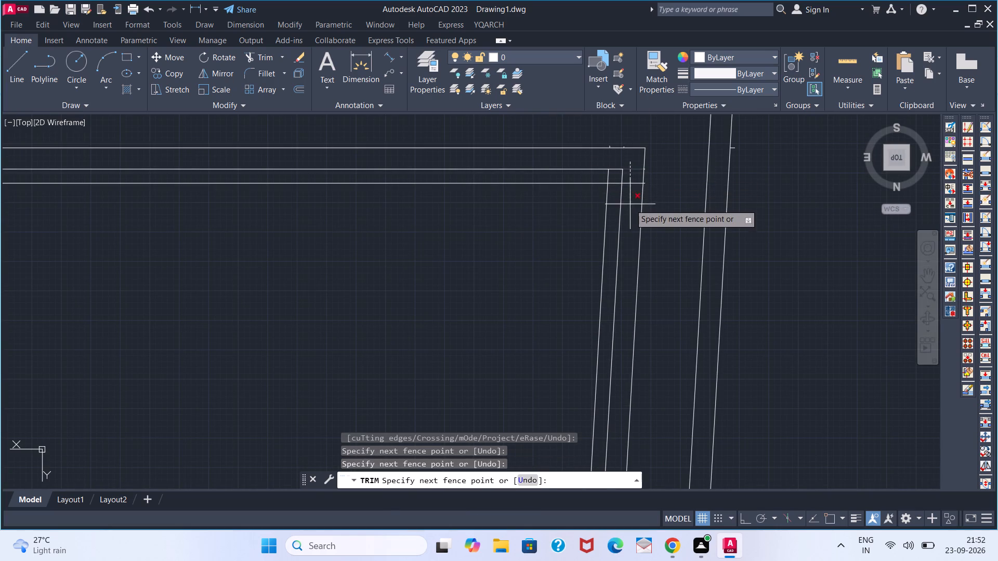
click(630, 204)
scroll(553, 269, down, 1)
middle_drag(516, 394, 466, 183)
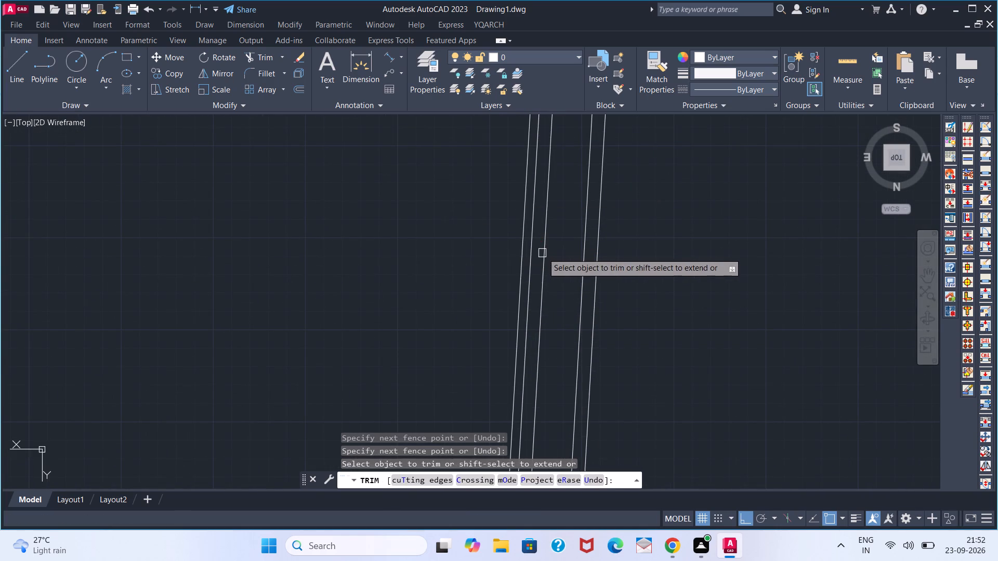
key(Escape)
Erase the 3' inner outline's base-parallel, vertical and slanted lines, leaving only the 9" and 6" offset pairs inside.
click(543, 253)
scroll(420, 252, down, 2)
click(388, 148)
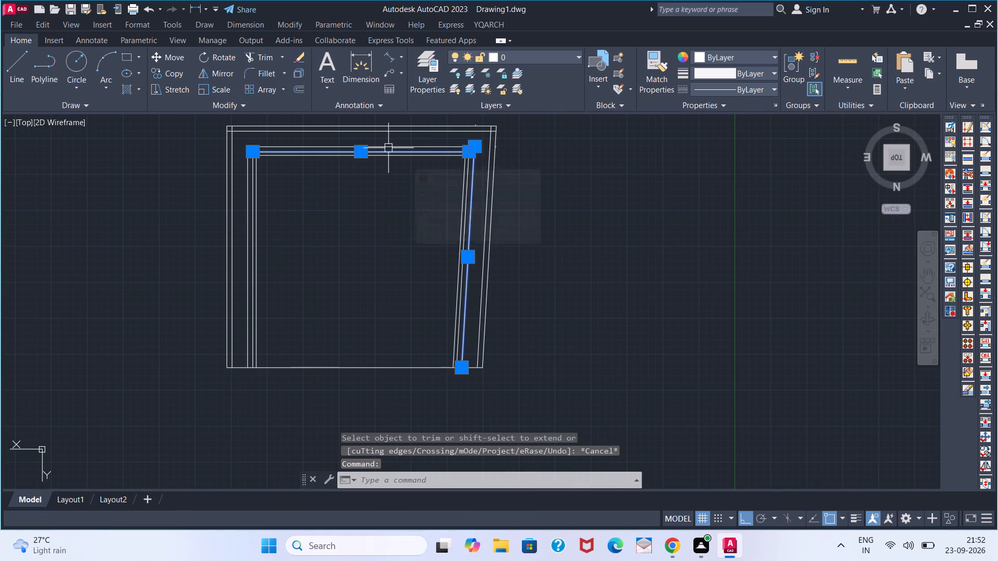
key(Escape)
click(383, 146)
click(245, 187)
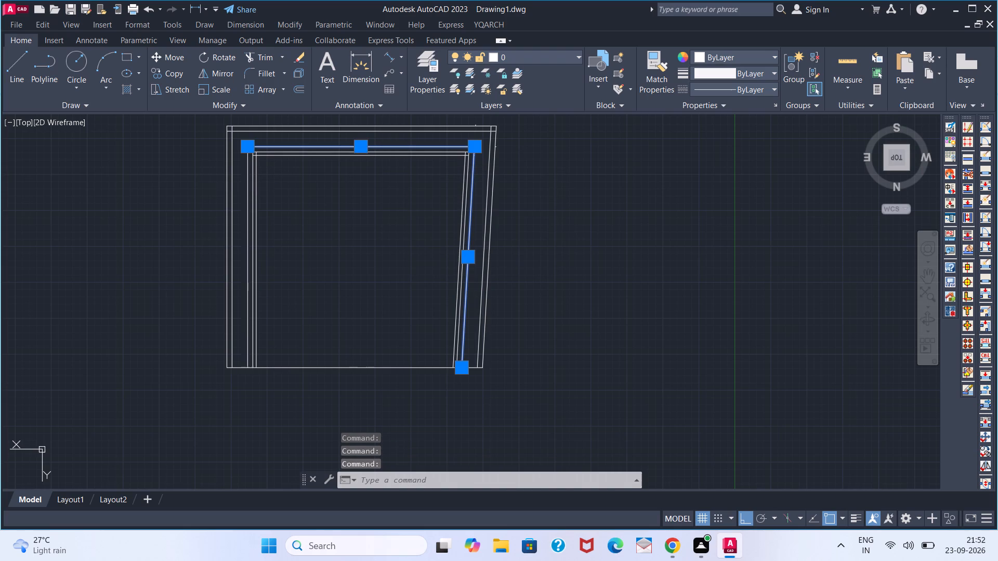
key(Delete)
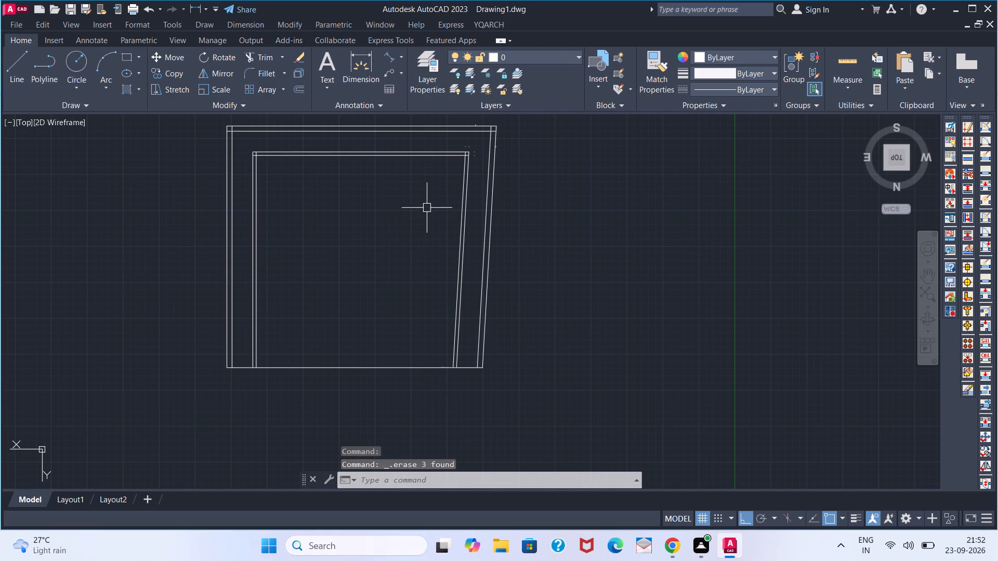
Erase the stray line fragments around the inner slanted corner, beside the outer slanted side and on the 39' base side.
scroll(488, 148, up, 3)
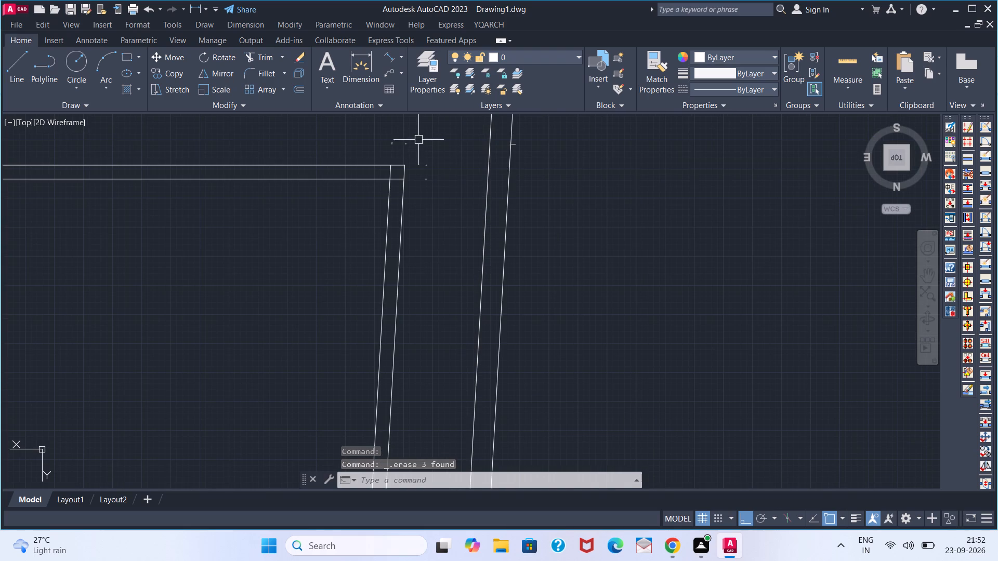
click(418, 135)
click(378, 146)
click(455, 151)
click(418, 190)
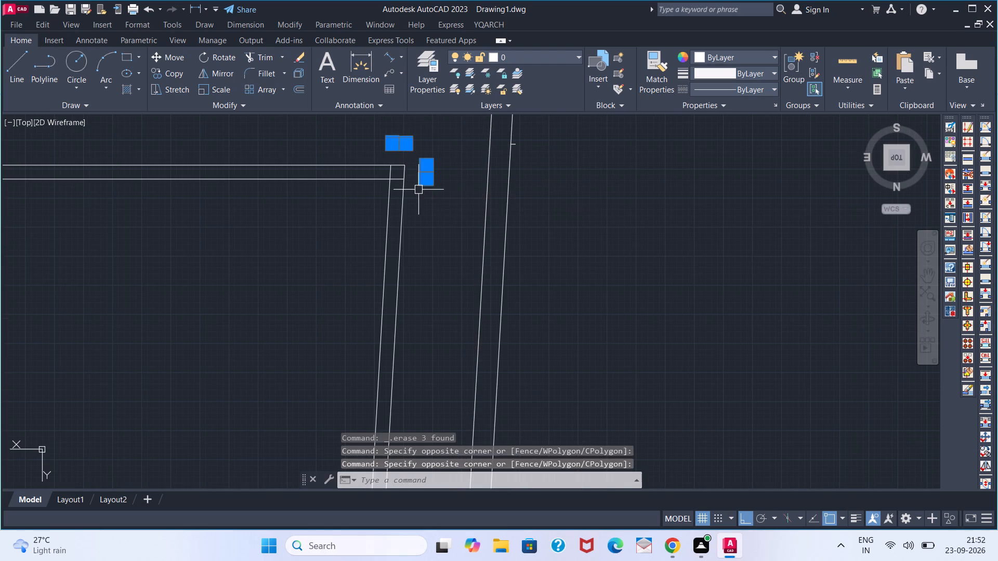
key(Delete)
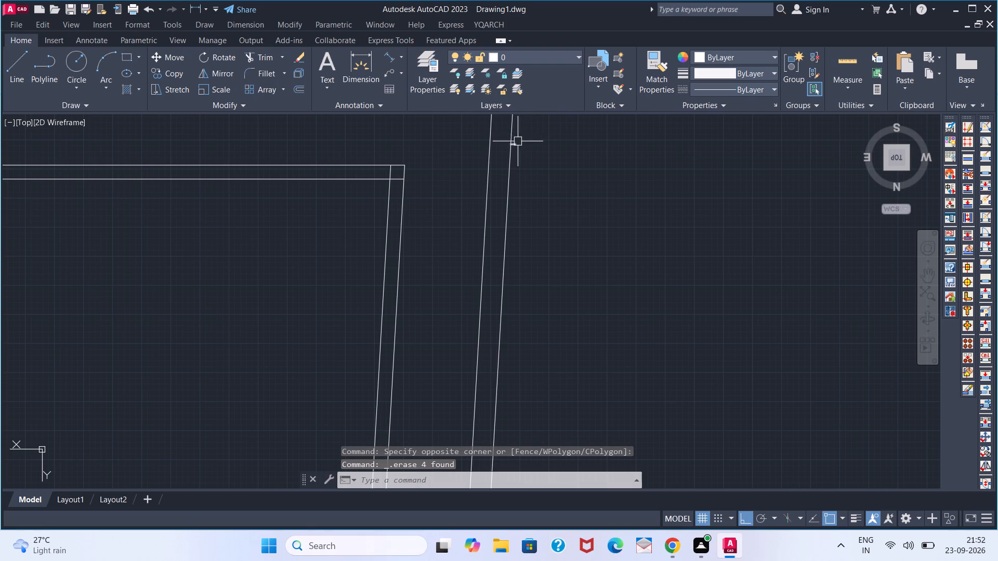
click(517, 142)
key(Delete)
scroll(446, 195, down, 2)
middle_drag(449, 175, 447, 225)
scroll(437, 195, up, 3)
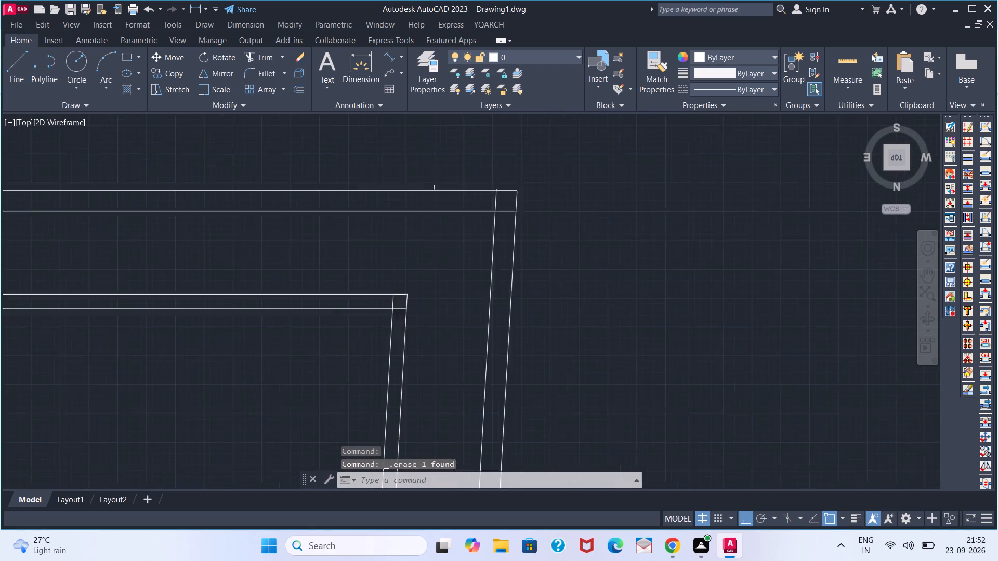
click(432, 181)
key(Delete)
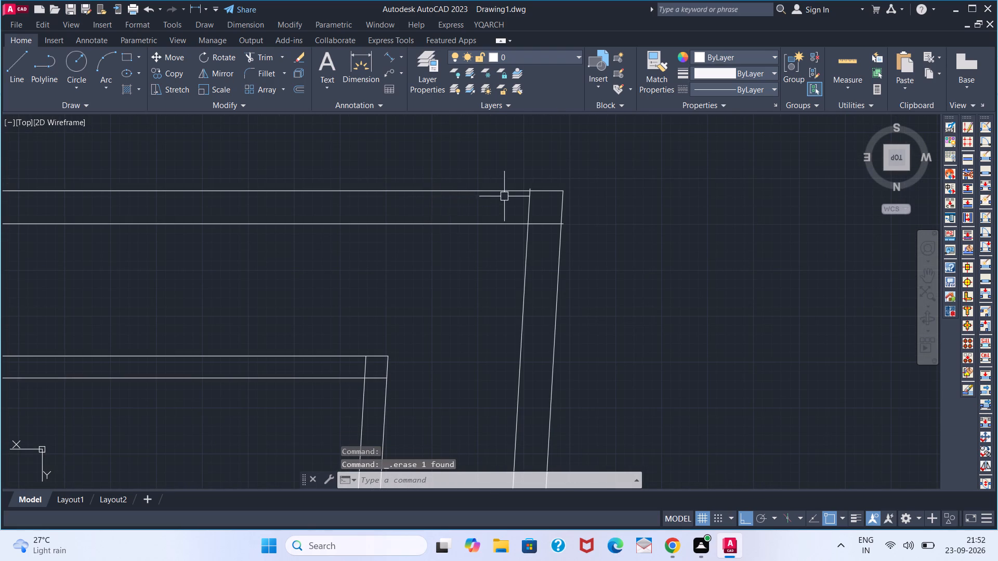
At the outer base-to-slanted corner, trim the ends of both 9" offset lines that overrun the outer sides.
key(t)
text(R)
key(space)
scroll(539, 184, up, 4)
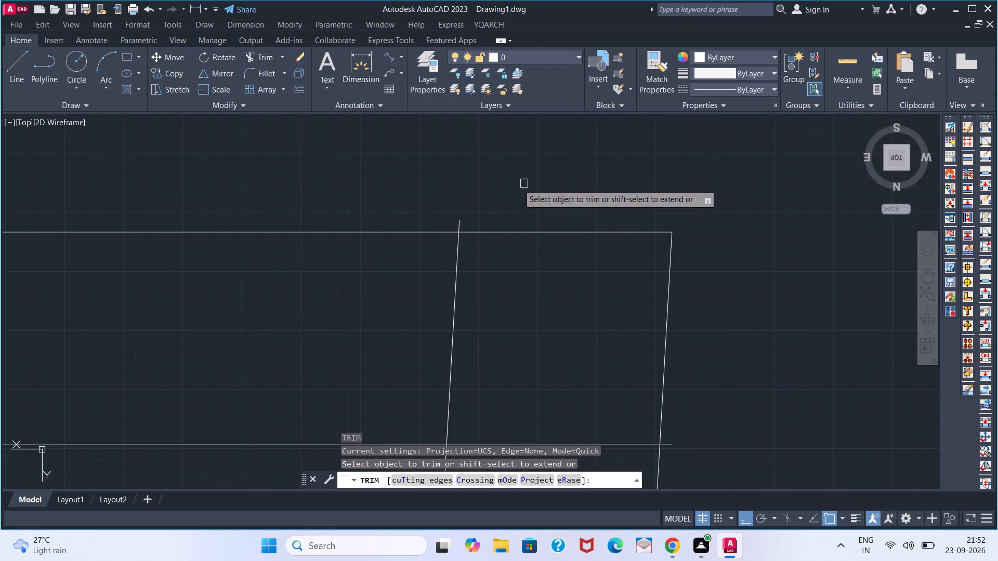
click(458, 219)
key(space)
key(space)
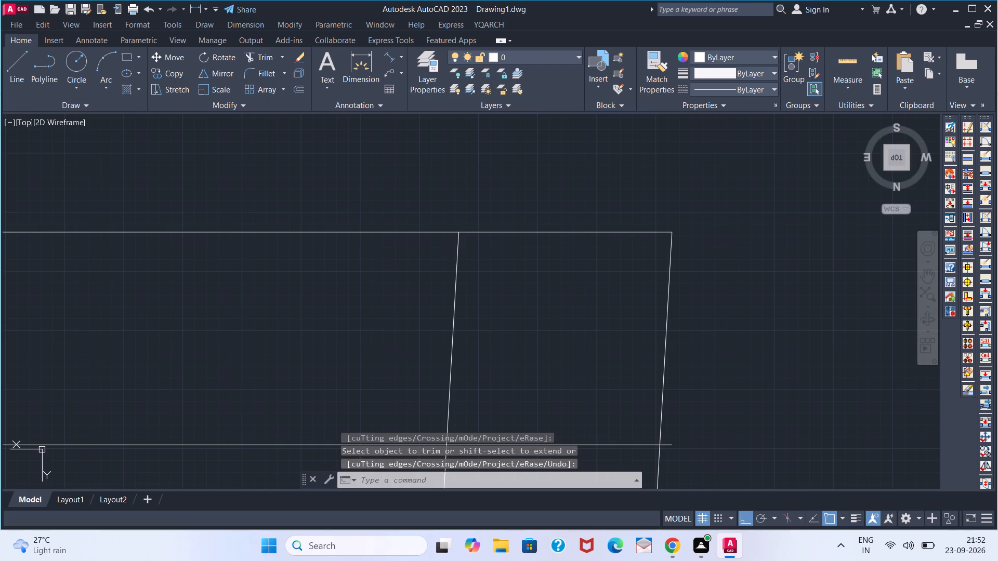
click(672, 446)
key(space)
Inspect the cleaned-up double lines at the plan's corners and along the 37' side.
scroll(252, 385, down, 3)
scroll(188, 370, down, 3)
middle_drag(188, 370, 534, 266)
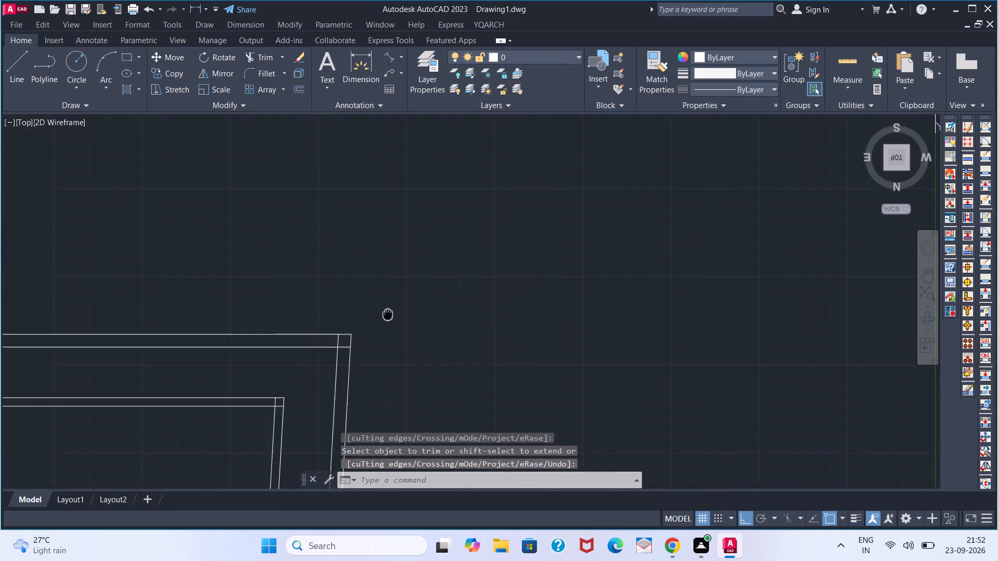
middle_drag(534, 266, 643, 241)
middle_drag(91, 302, 286, 224)
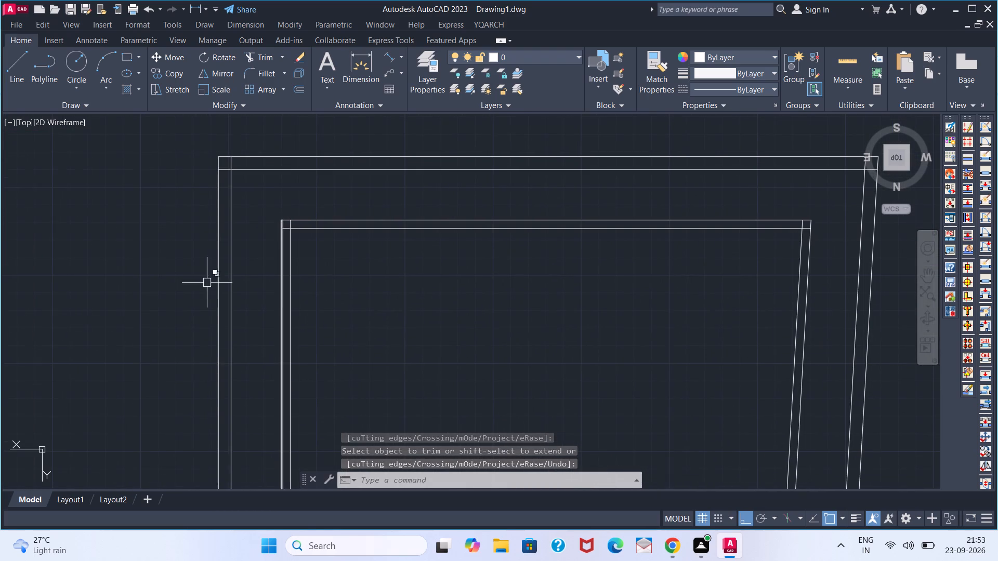
middle_drag(401, 312, 256, 202)
right_drag(313, 247, 273, 215)
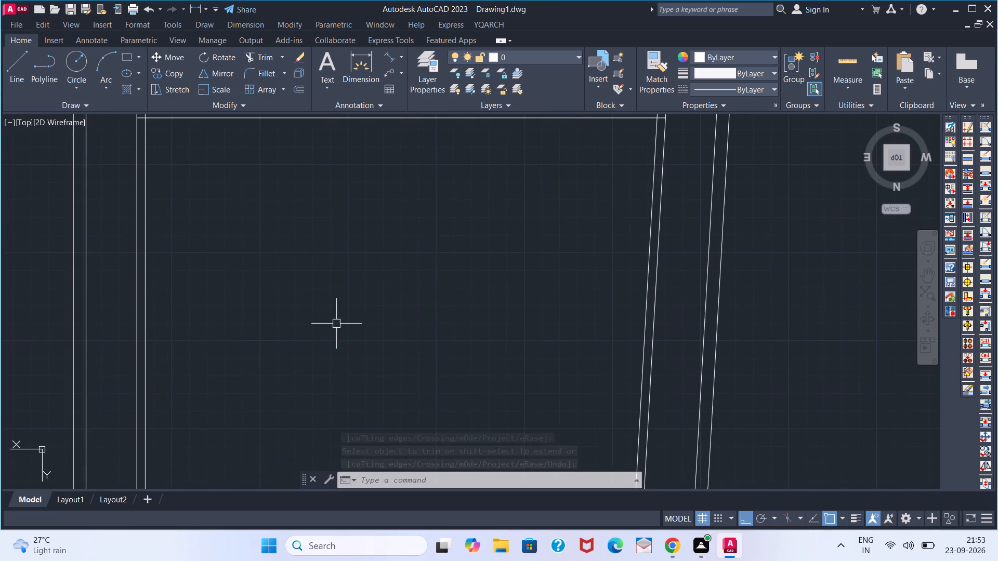
scroll(336, 325, down, 1)
middle_drag(341, 348, 306, 183)
scroll(312, 263, down, 1)
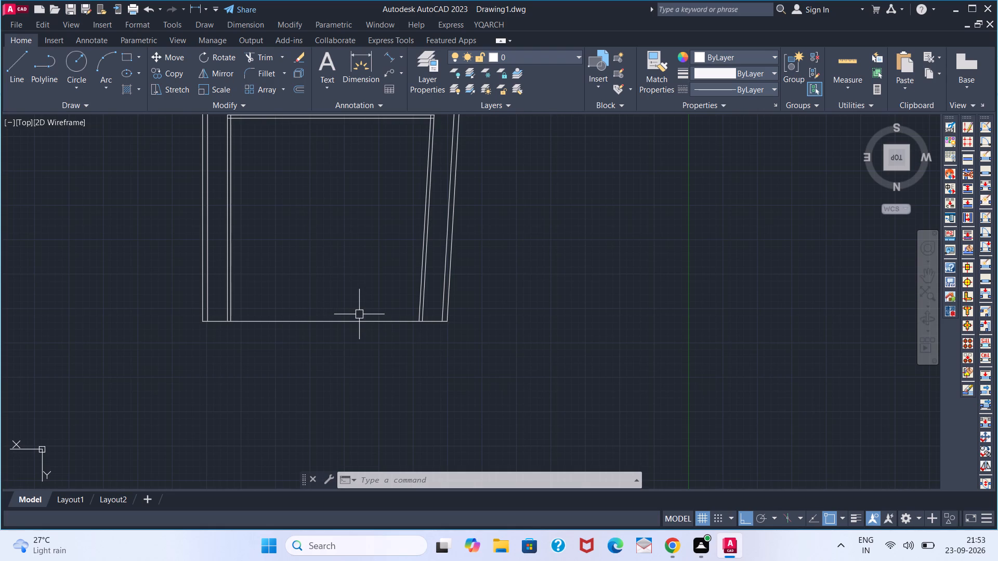
middle_drag(365, 263, 460, 326)
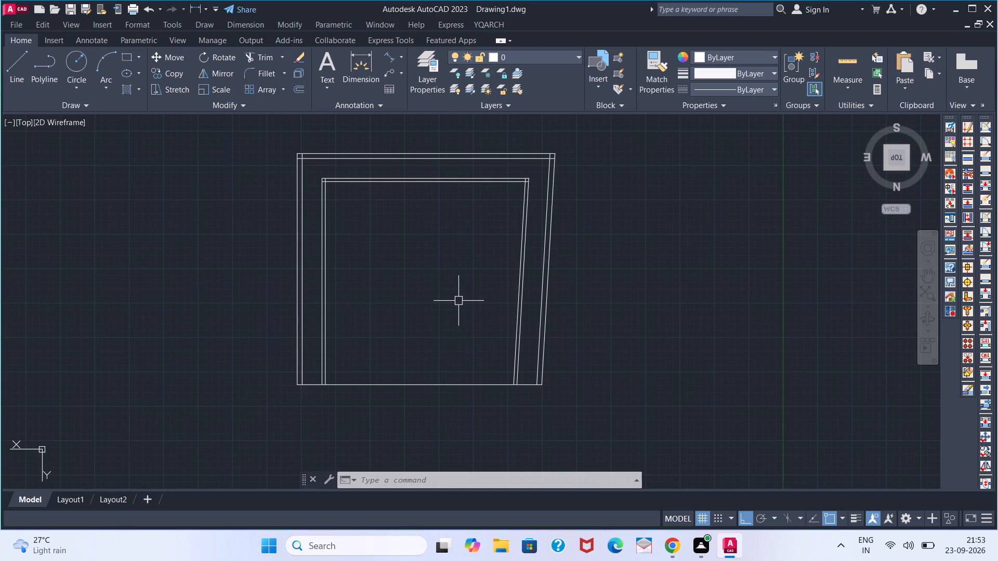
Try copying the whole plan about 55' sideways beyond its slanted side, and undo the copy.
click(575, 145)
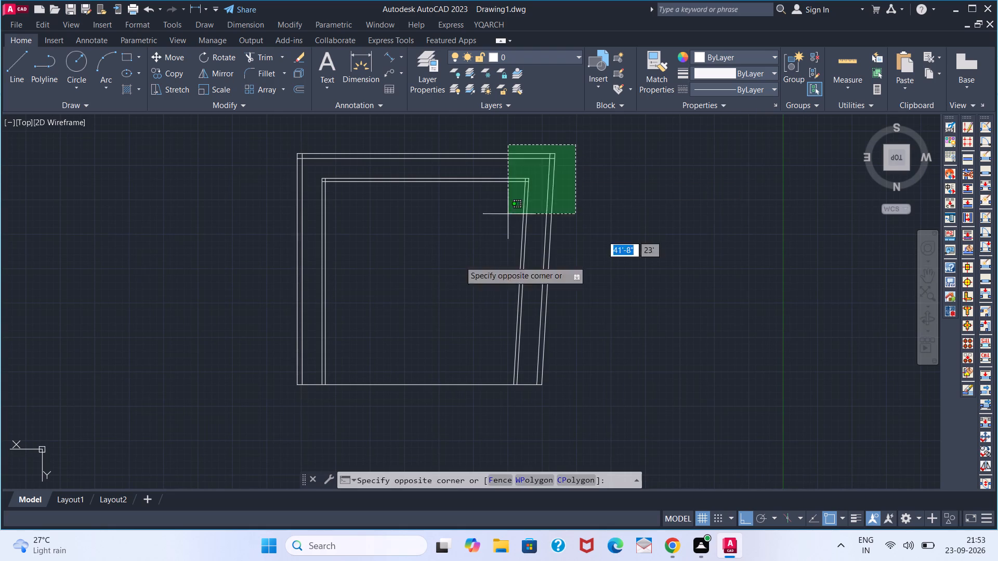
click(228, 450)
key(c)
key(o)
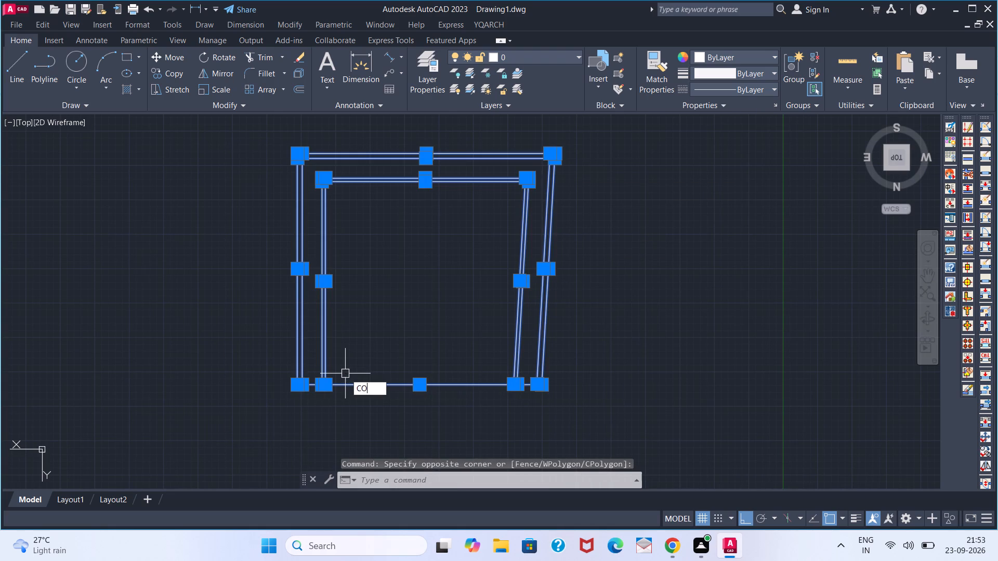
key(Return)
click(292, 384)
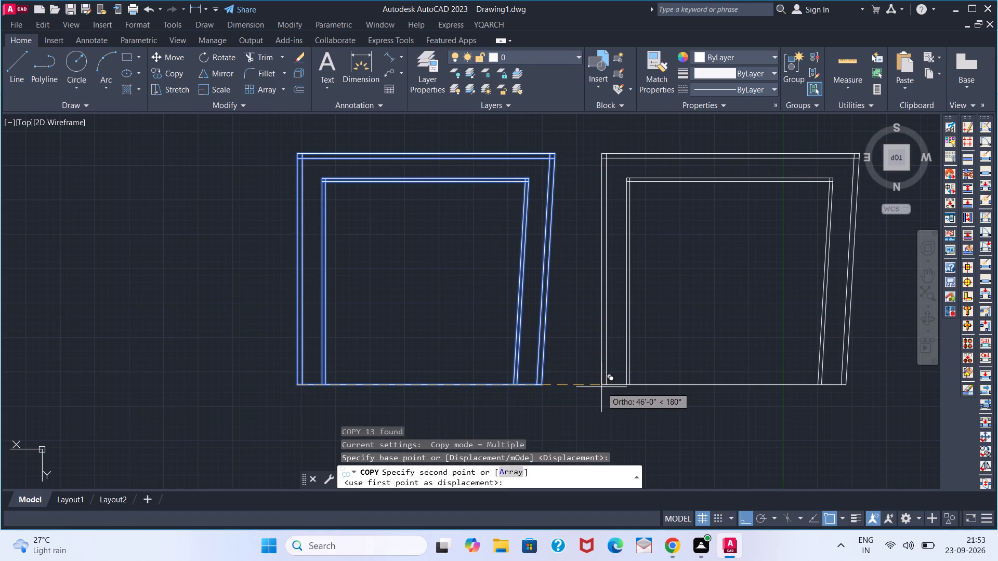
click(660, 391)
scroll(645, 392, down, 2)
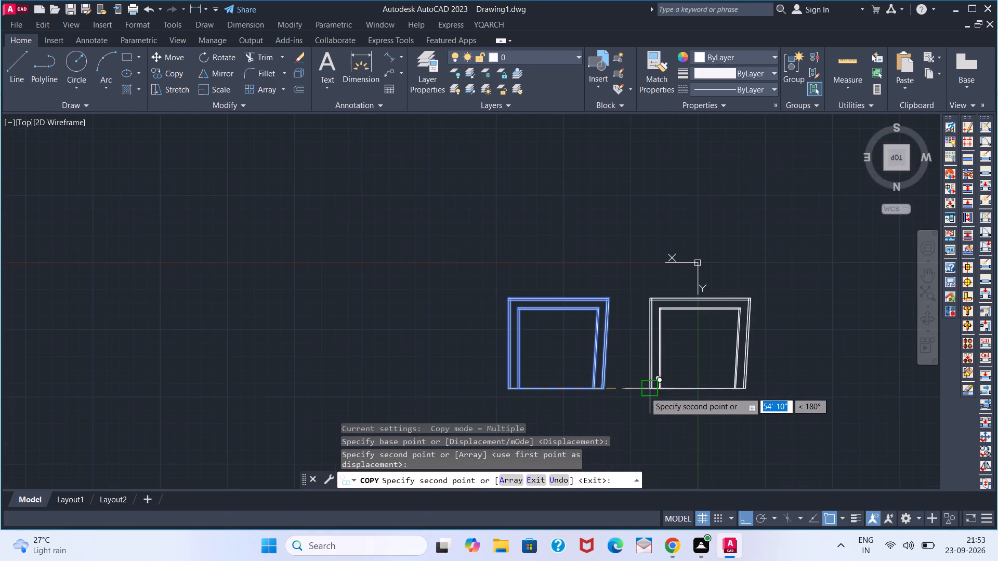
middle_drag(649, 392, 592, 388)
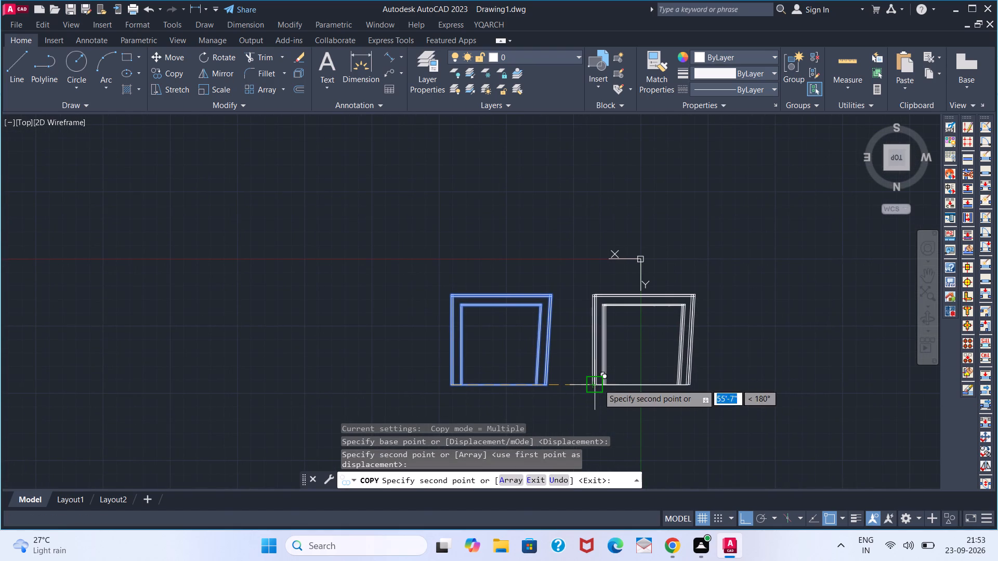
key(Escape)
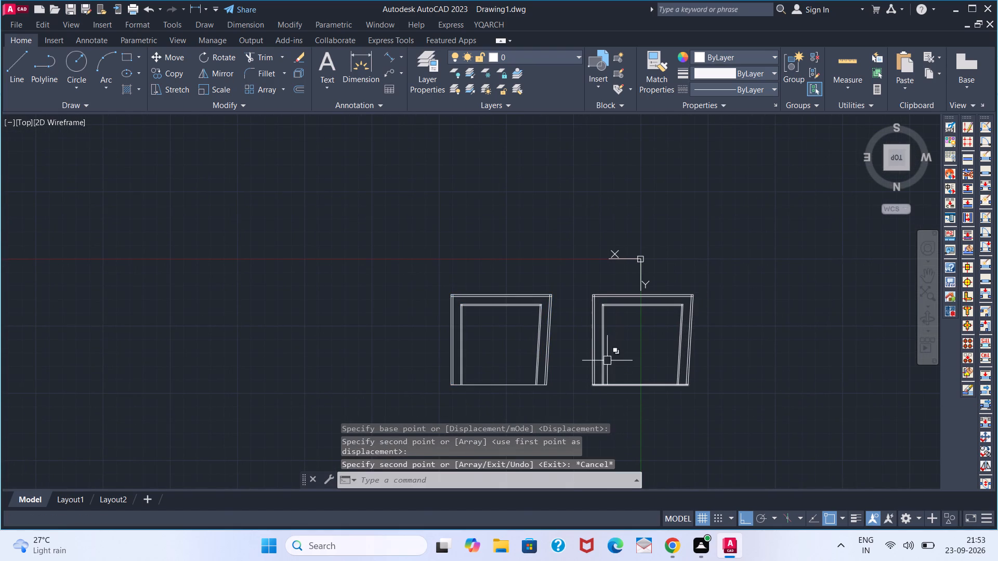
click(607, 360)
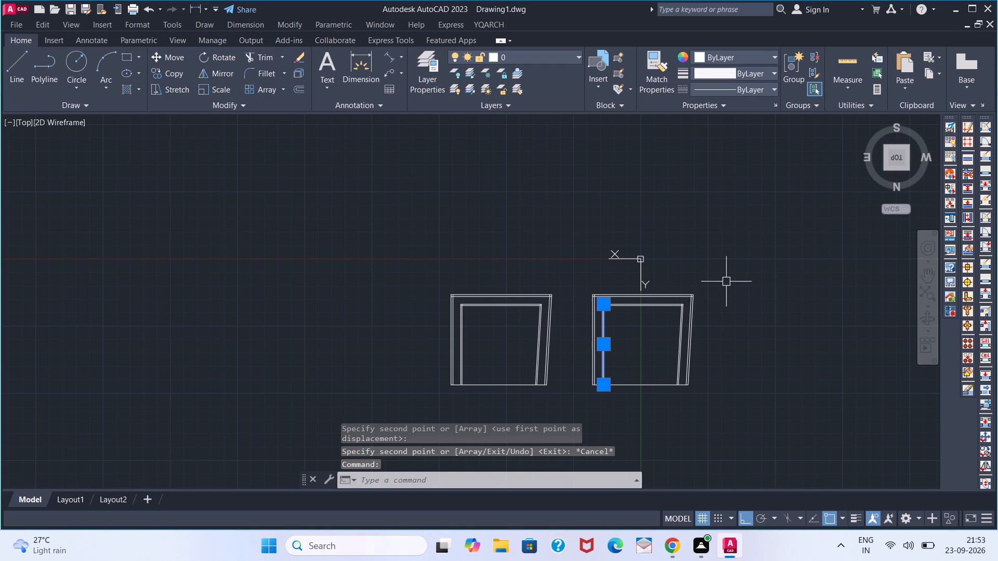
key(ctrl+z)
Copy the whole plan sideways, placing the duplicate clear of the original beyond its 35' vertical side.
click(596, 132)
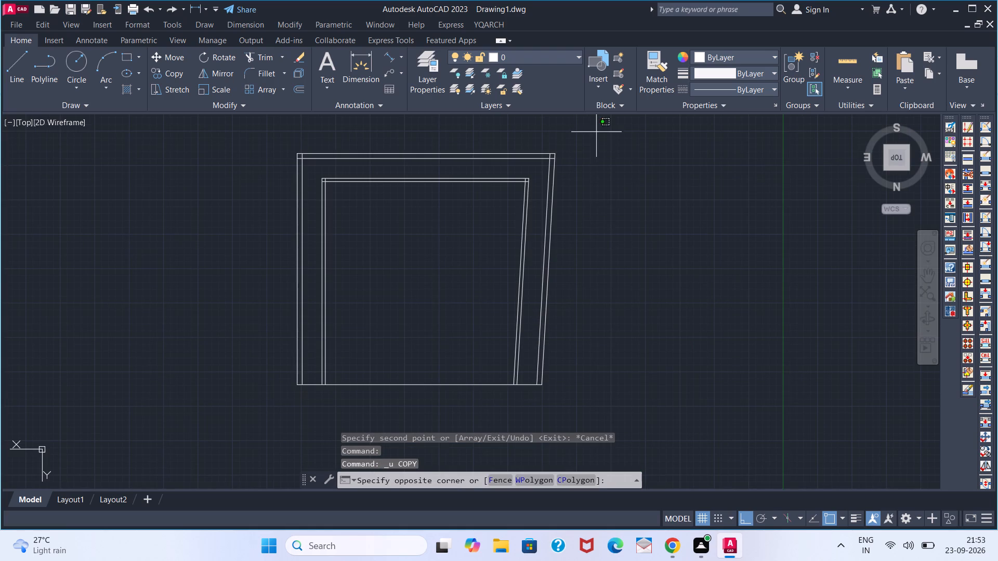
click(256, 399)
key(c)
key(o)
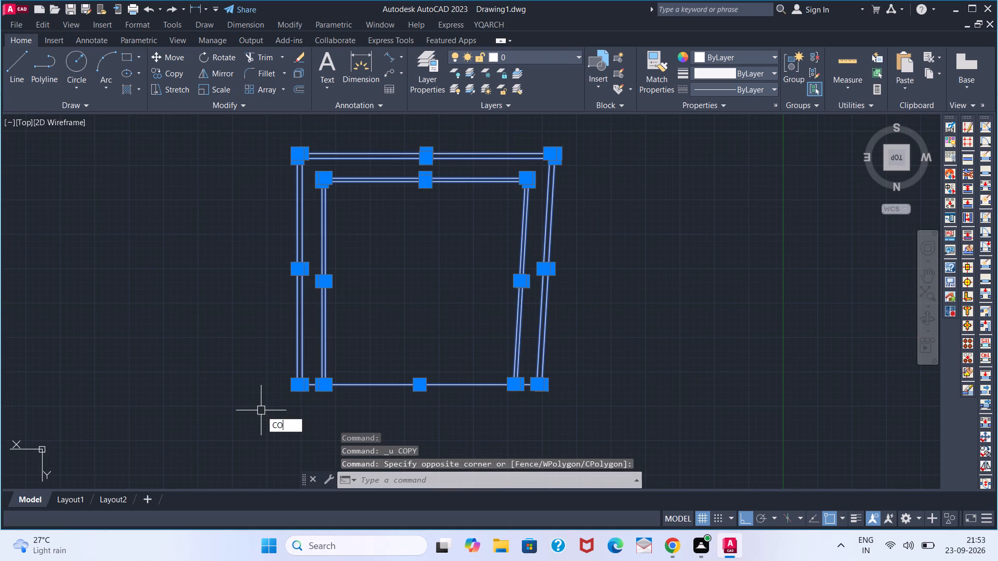
key(Return)
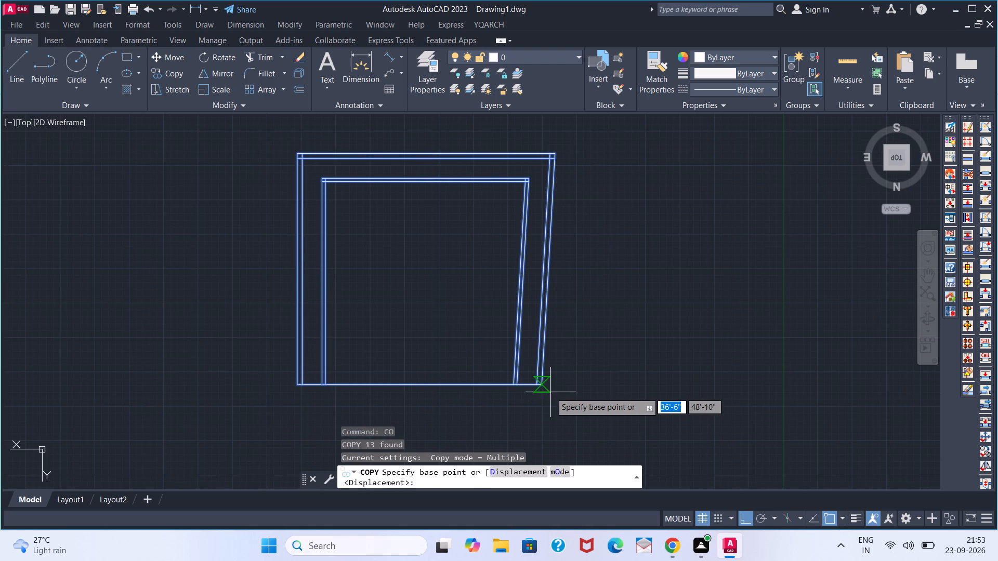
click(550, 392)
click(177, 402)
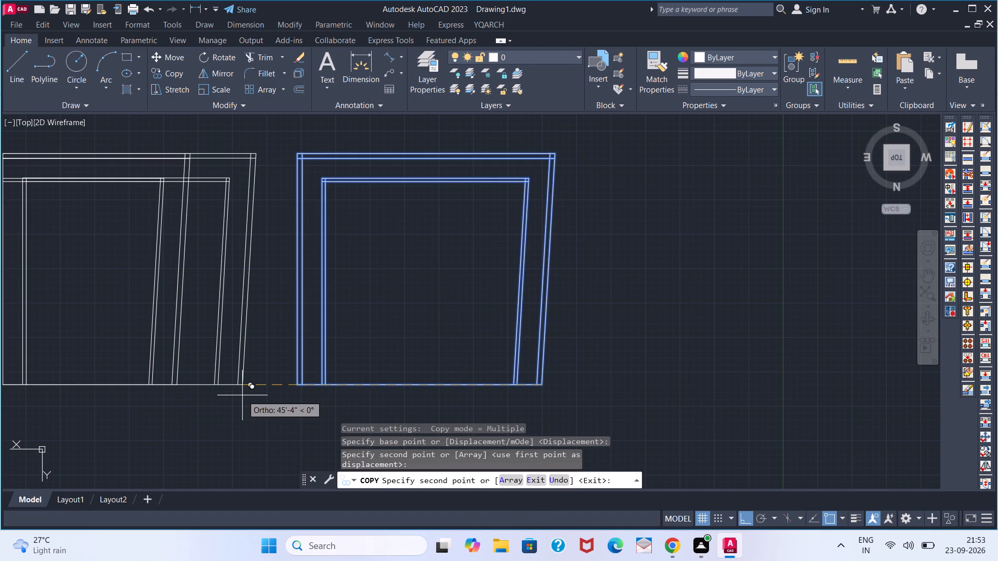
key(space)
scroll(271, 389, down, 2)
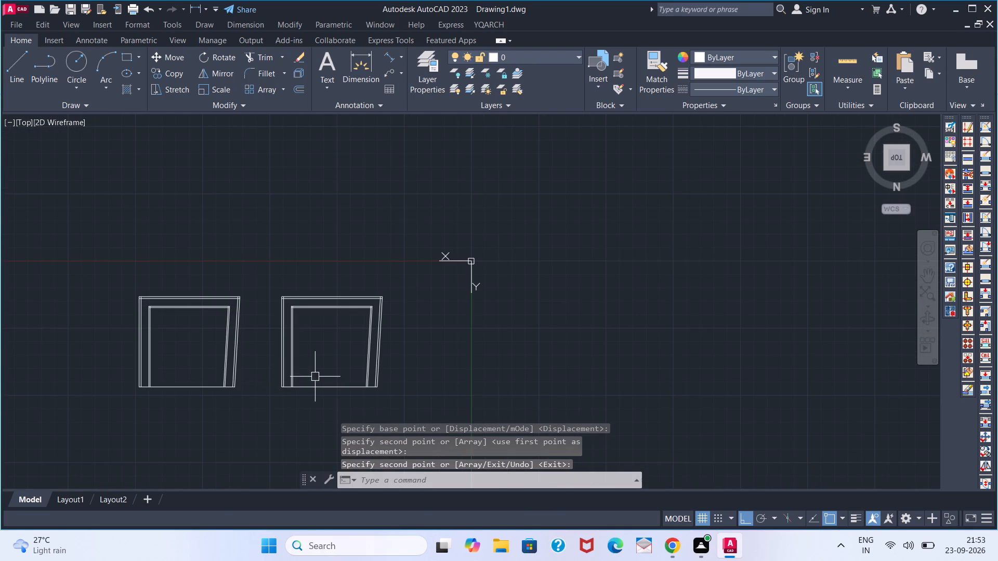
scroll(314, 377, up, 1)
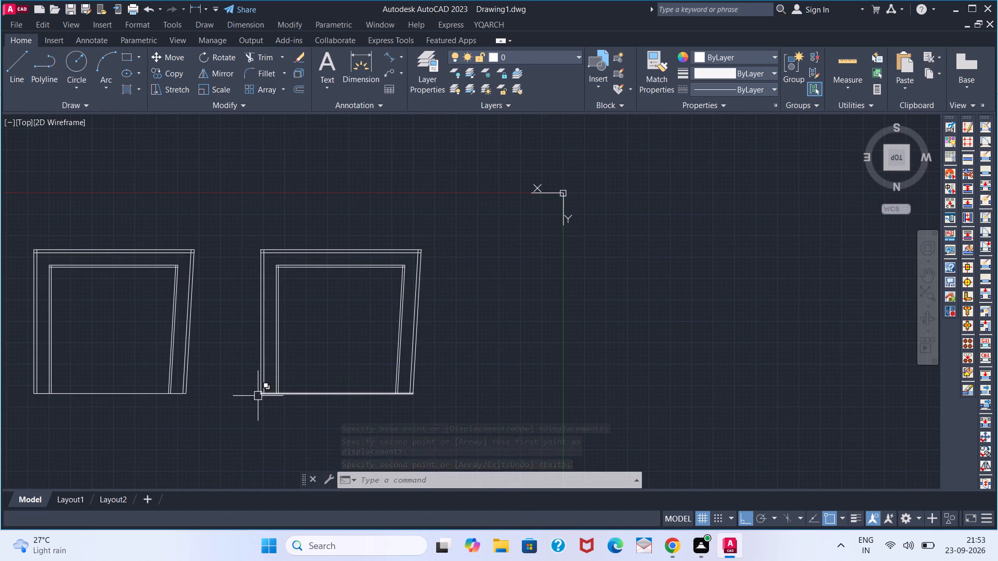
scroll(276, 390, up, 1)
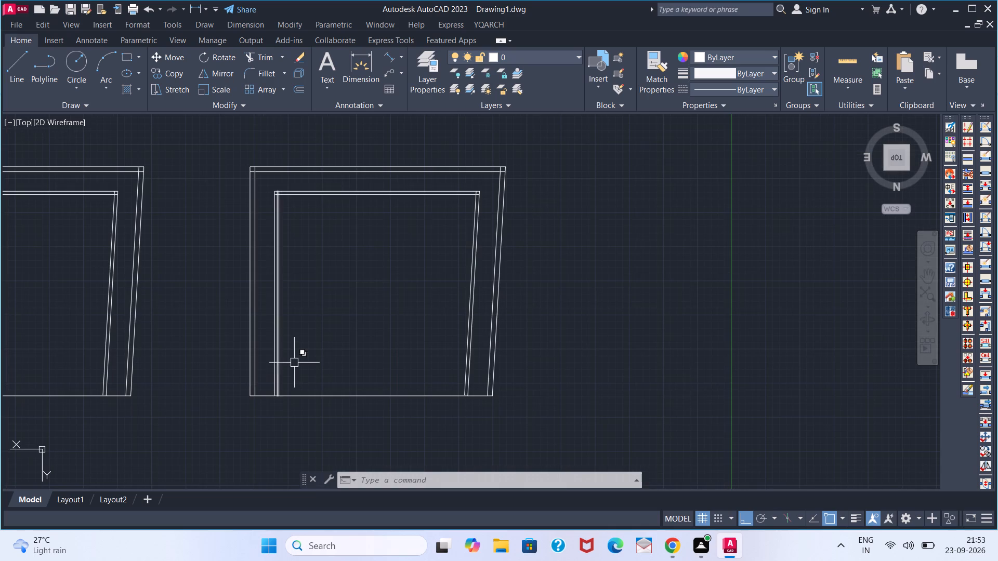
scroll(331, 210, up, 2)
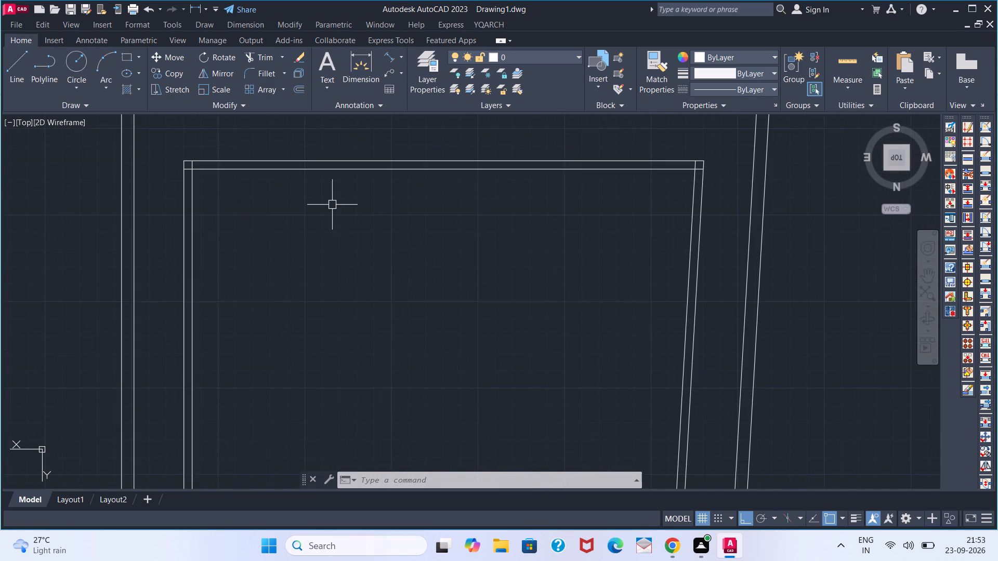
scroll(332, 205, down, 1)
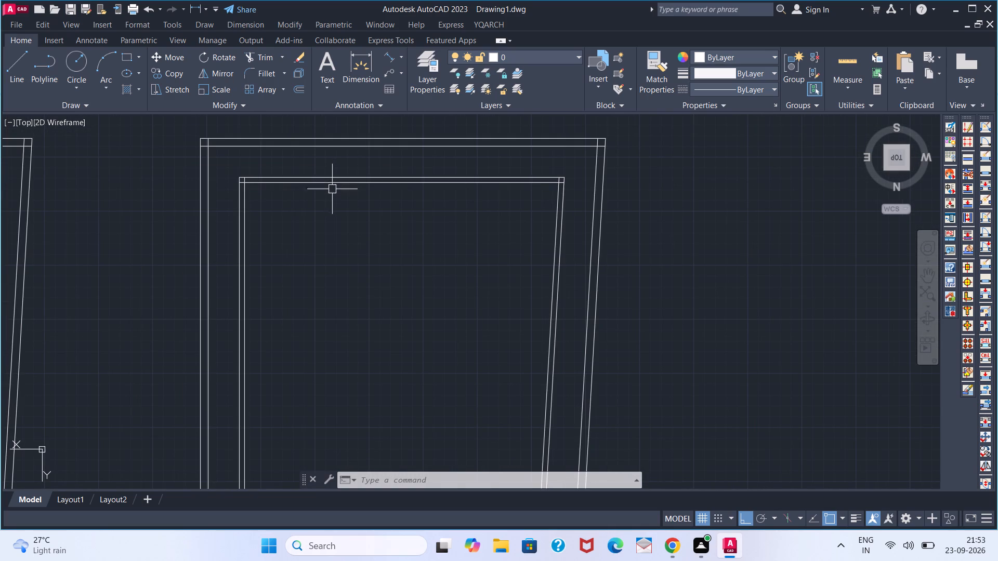
In the duplicate plan, offset the vertical inner wall's room-side line 12' inward, and offset that line 6" to form a partition.
scroll(331, 193, down, 1)
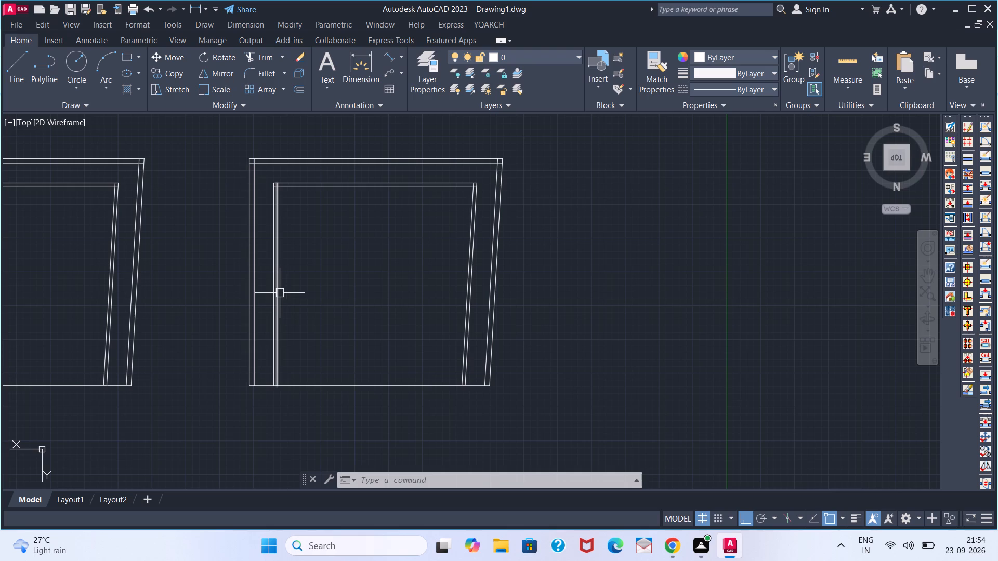
key(o)
key(Return)
key(1)
key(2)
key(apostrophe)
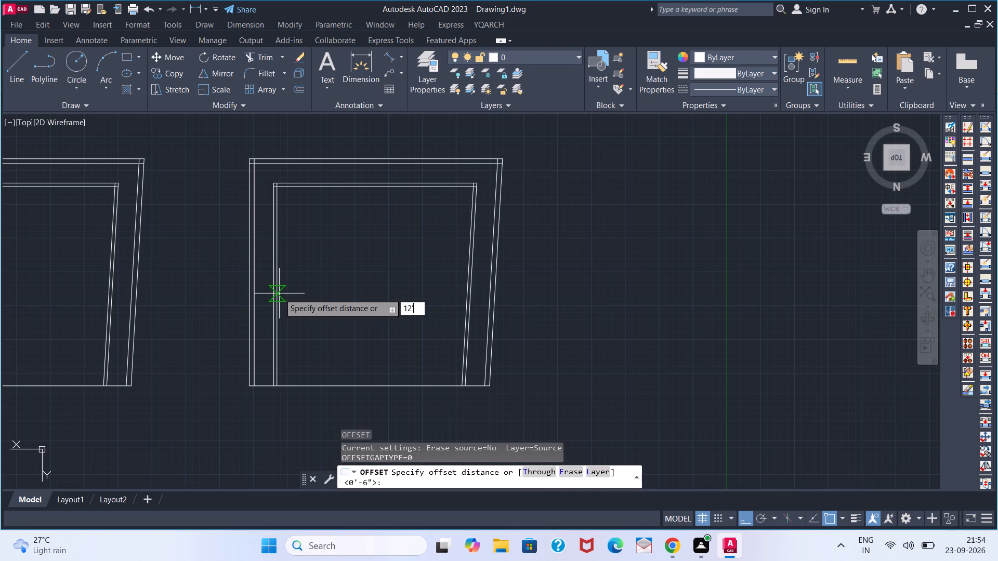
key(Return)
click(279, 294)
click(350, 296)
click(354, 295)
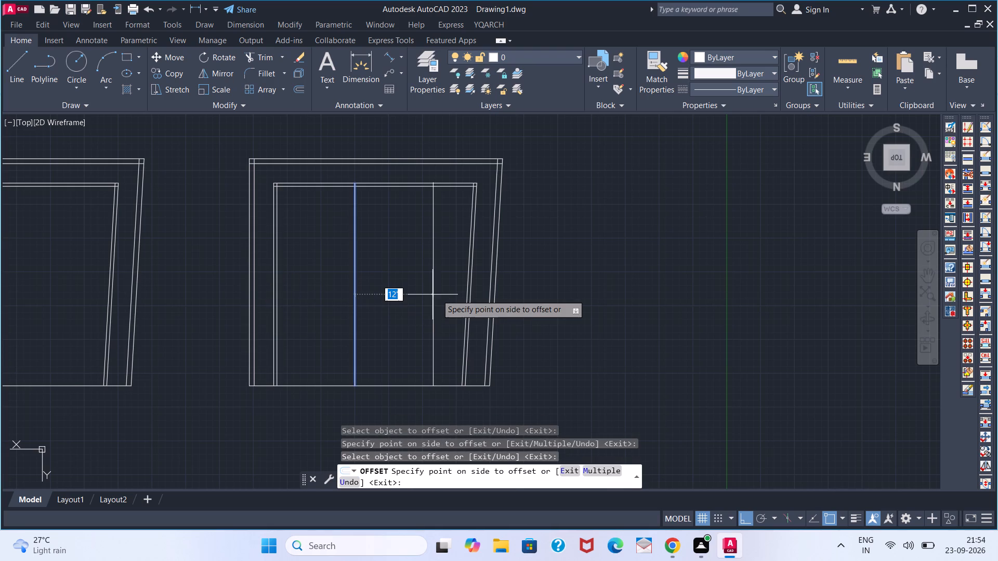
key(6)
key(Return)
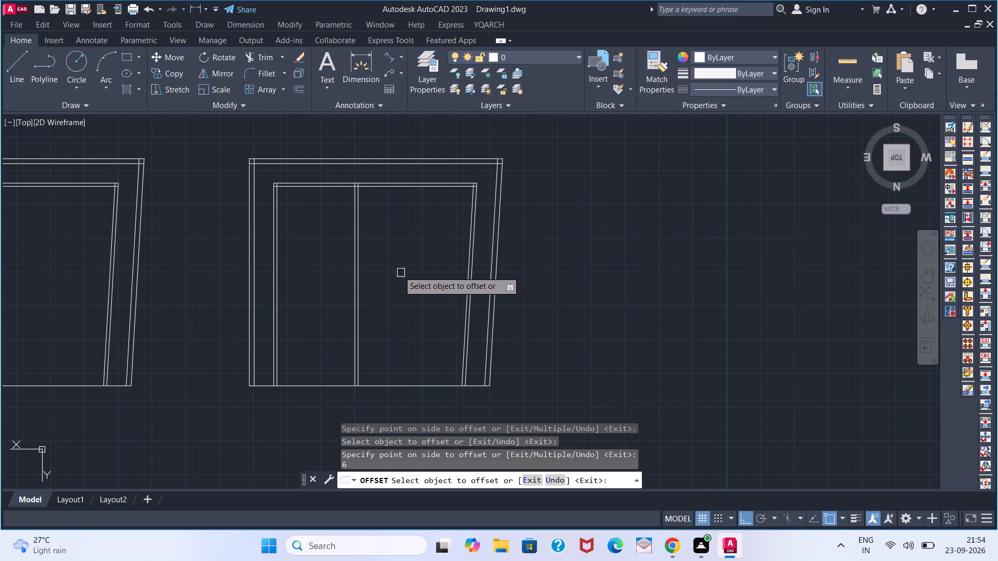
Offset the upper inner wall's room-side line 15' into the plan, and offset that line 6" to form a horizontal partition.
scroll(333, 189, up, 2)
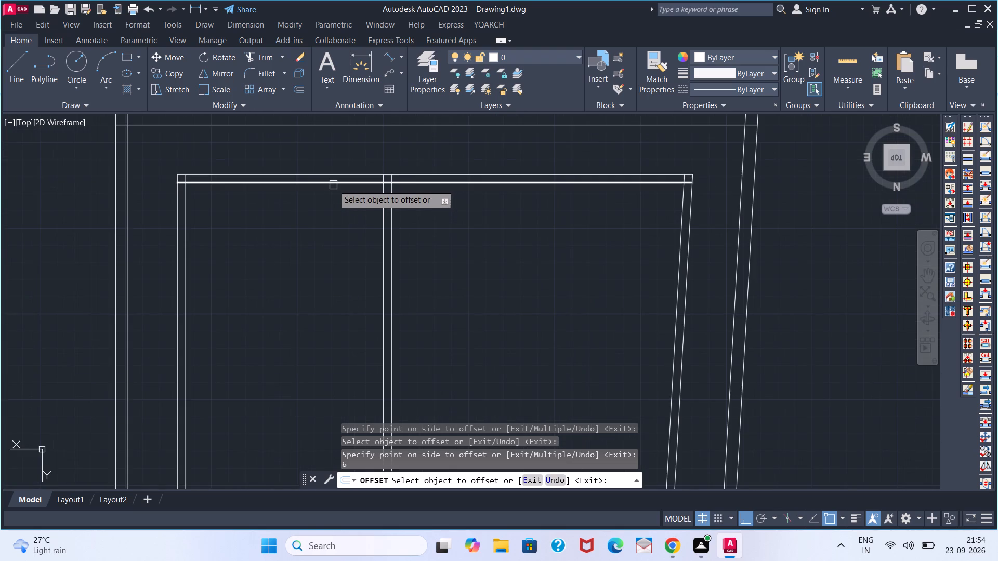
scroll(333, 185, down, 2)
click(330, 185)
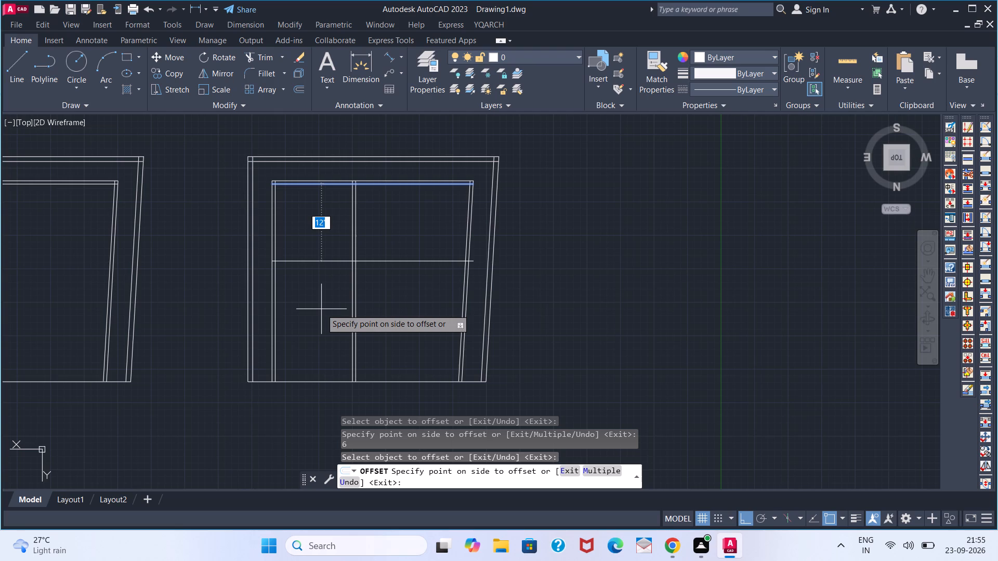
text(15')
key(Return)
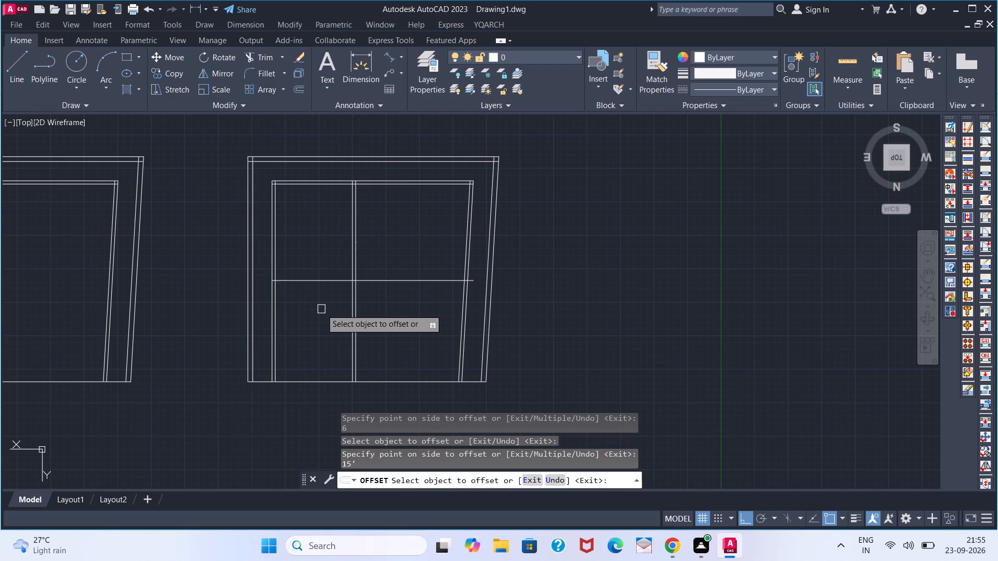
click(332, 279)
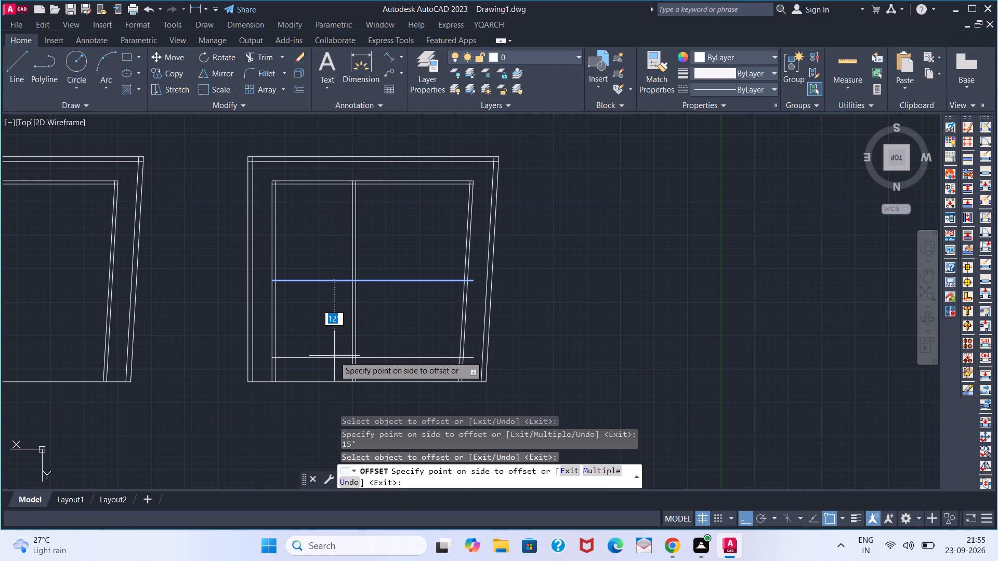
key(6)
key(Return)
key(space)
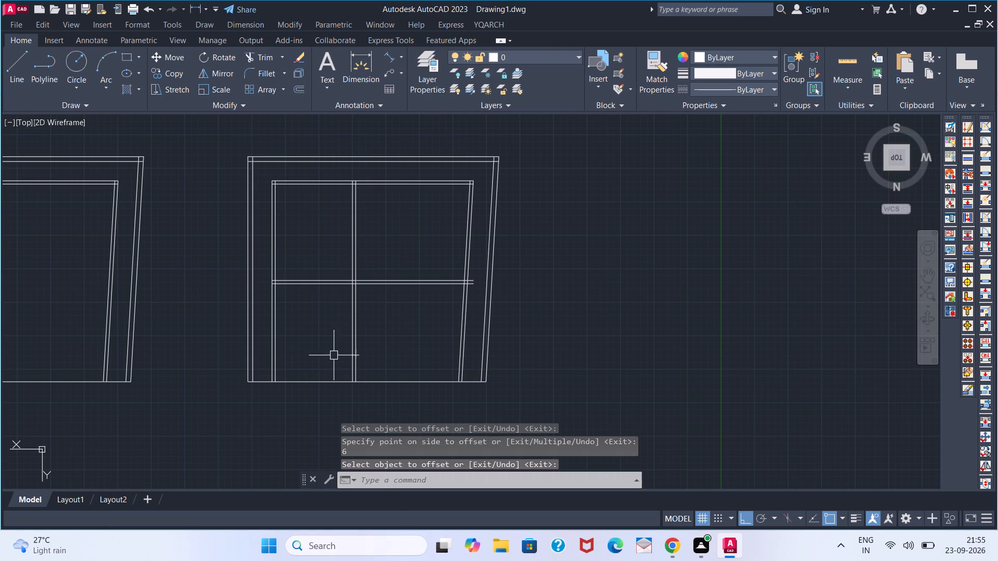
Trim the first vertical line and the upper horizontal line where they pass through the crossing of the two partitions.
key(t)
text(R)
key(space)
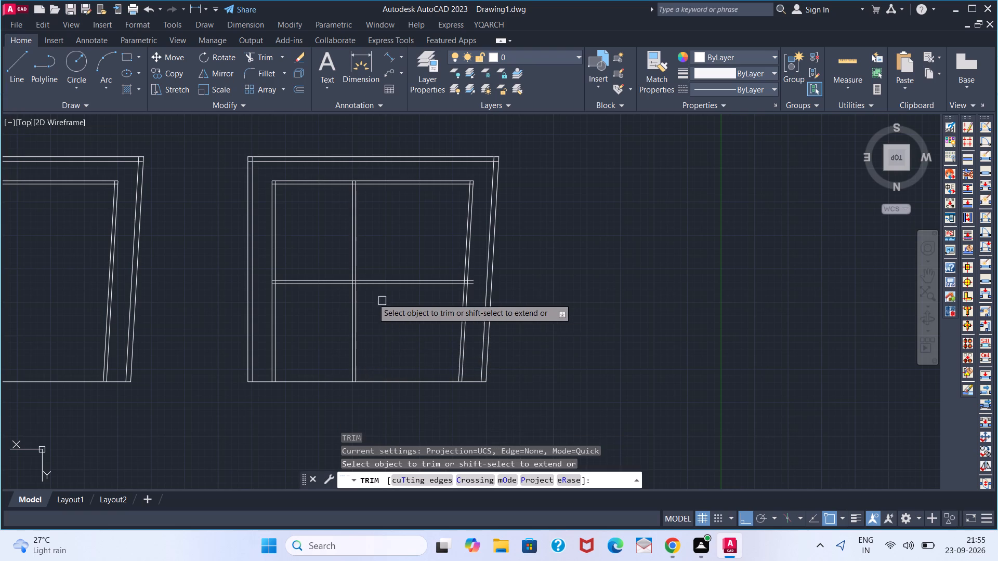
scroll(343, 282, up, 8)
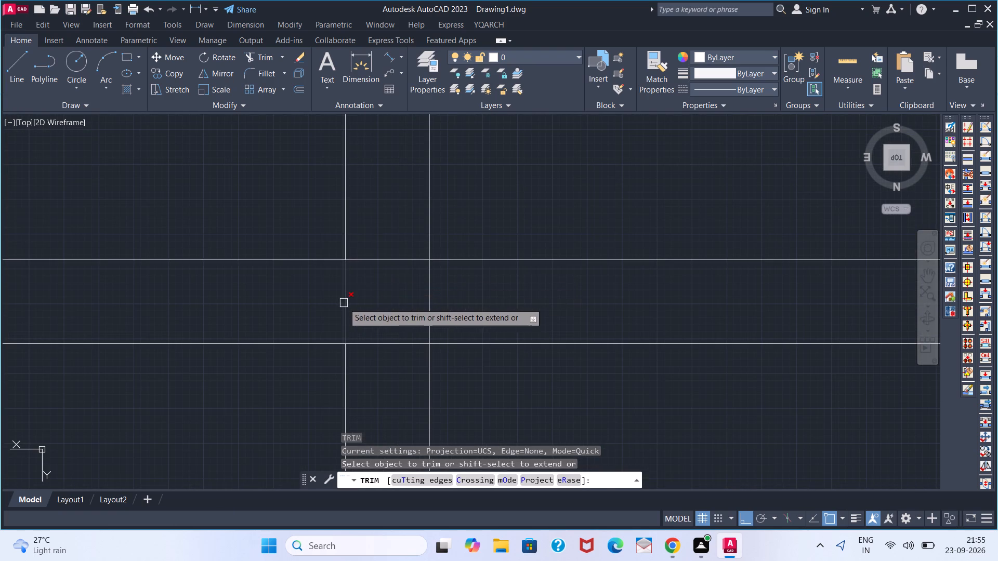
click(343, 303)
click(388, 261)
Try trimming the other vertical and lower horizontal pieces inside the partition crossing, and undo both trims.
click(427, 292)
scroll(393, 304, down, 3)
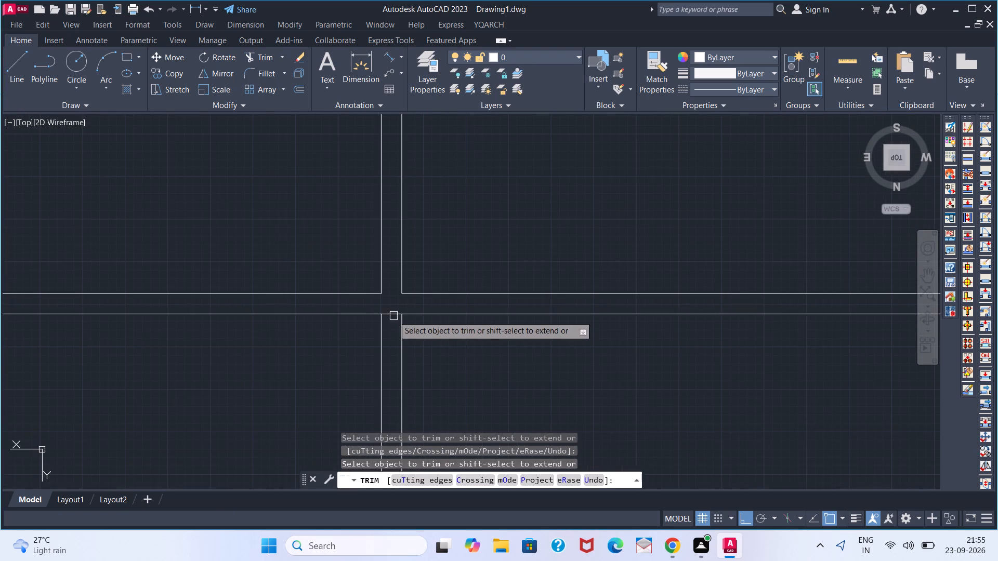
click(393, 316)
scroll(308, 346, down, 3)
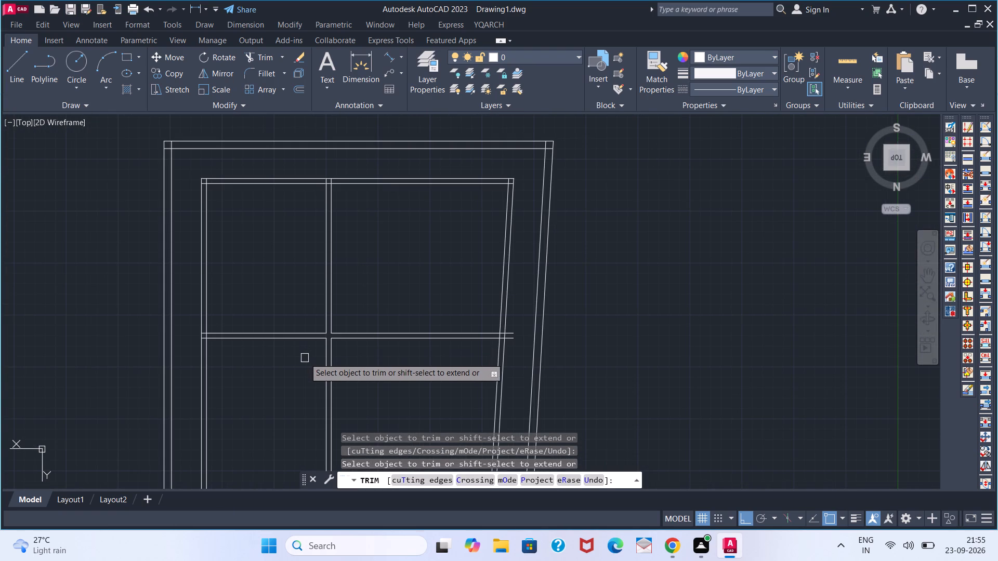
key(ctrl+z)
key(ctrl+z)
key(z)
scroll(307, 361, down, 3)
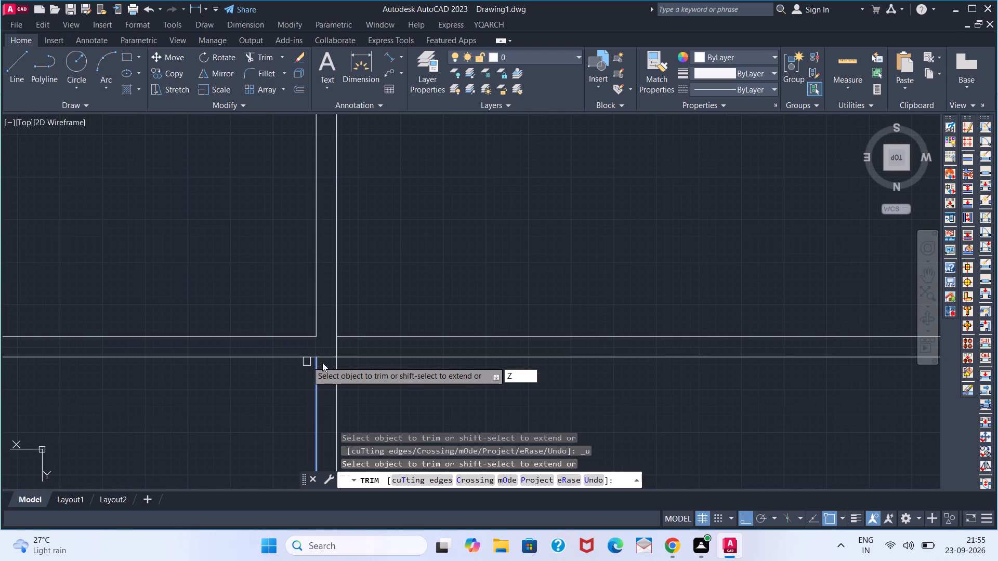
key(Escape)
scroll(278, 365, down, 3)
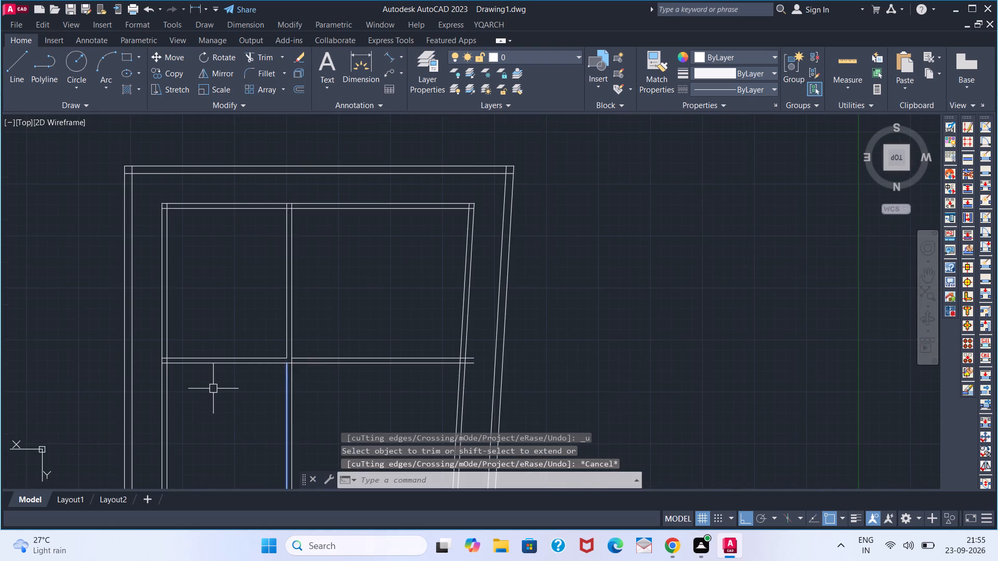
Trim both partitions beyond their crossing to form a closed room corner, and erase the two leftover stubs at the slanted wall.
middle_drag(217, 394, 247, 398)
scroll(341, 369, up, 2)
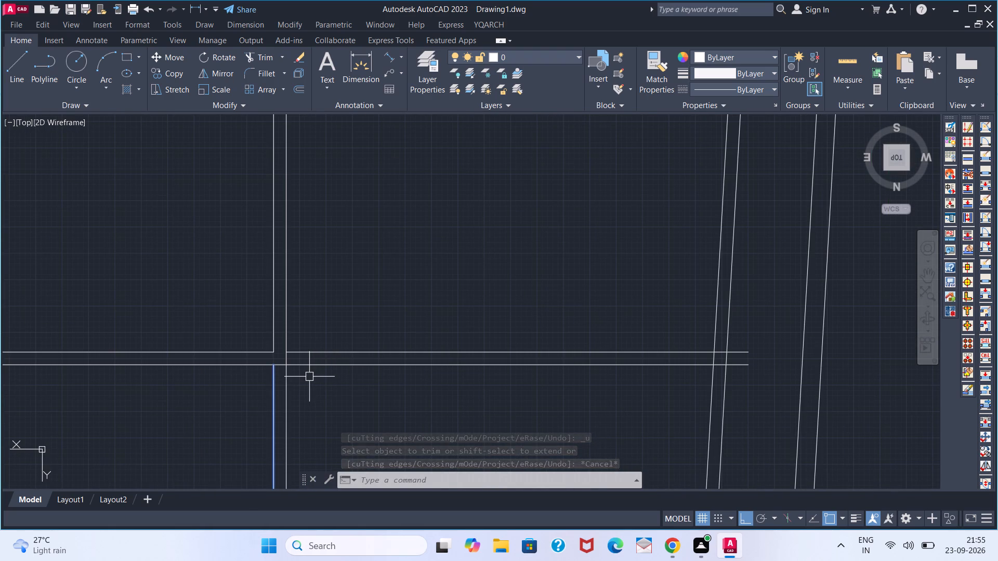
key(t)
text(R)
key(space)
click(309, 370)
click(309, 350)
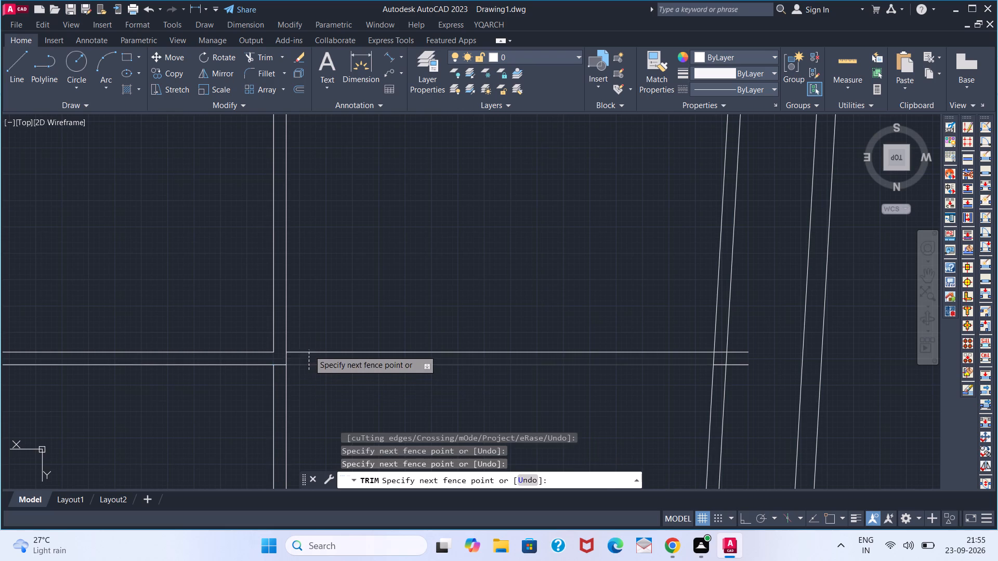
click(287, 389)
click(262, 397)
click(290, 397)
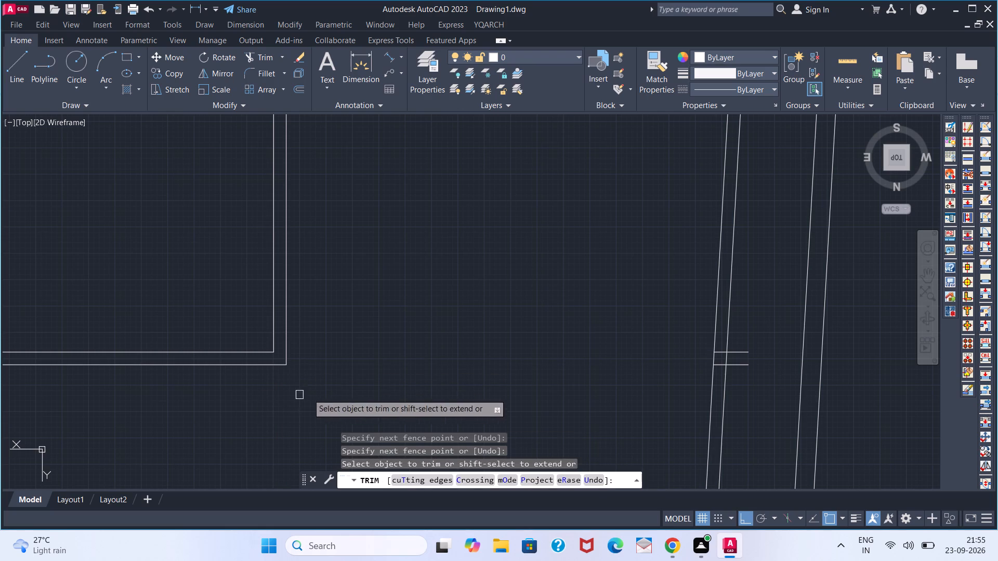
key(space)
click(763, 340)
click(739, 384)
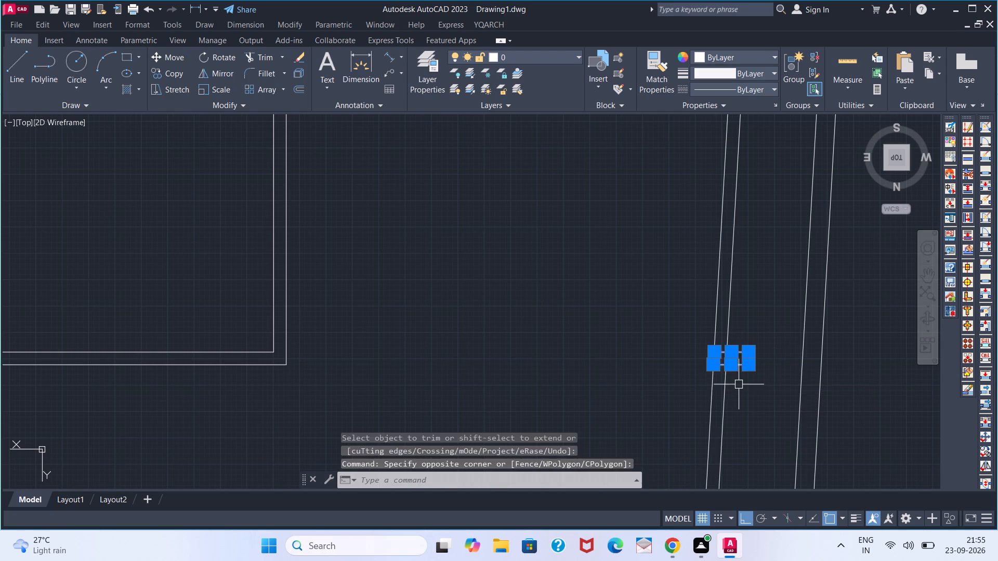
key(Delete)
Offset the upper inner wall's room-side line 6' into the enclosed room, and offset that line 6" to form a cross wall.
scroll(382, 362, down, 3)
middle_drag(359, 336, 372, 339)
middle_click(380, 344)
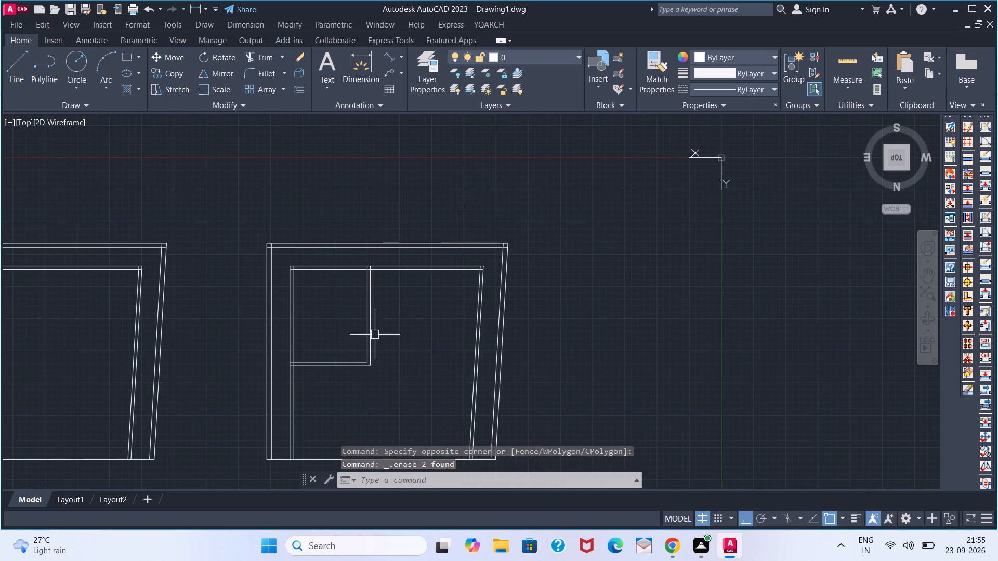
scroll(345, 314, up, 1)
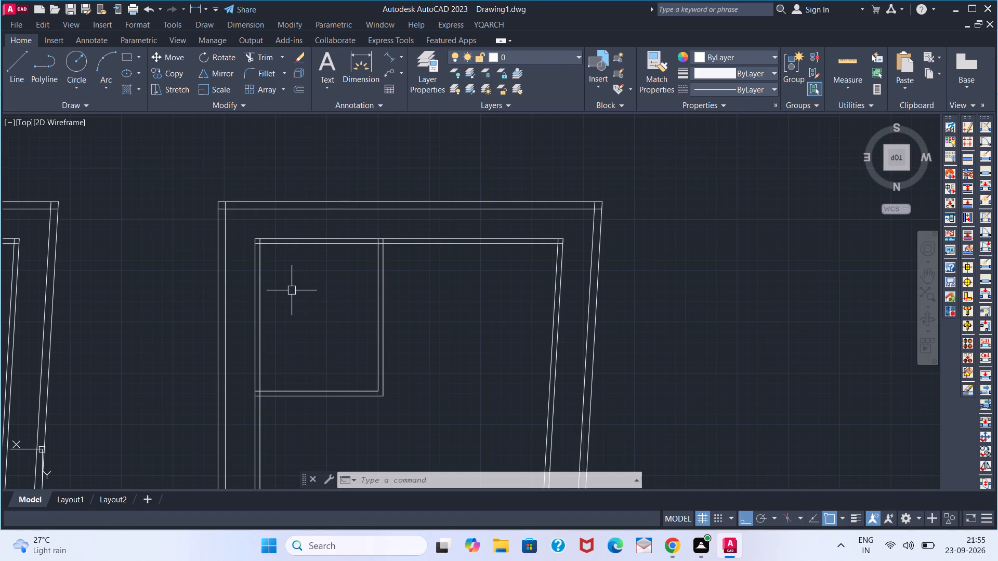
key(o)
key(Return)
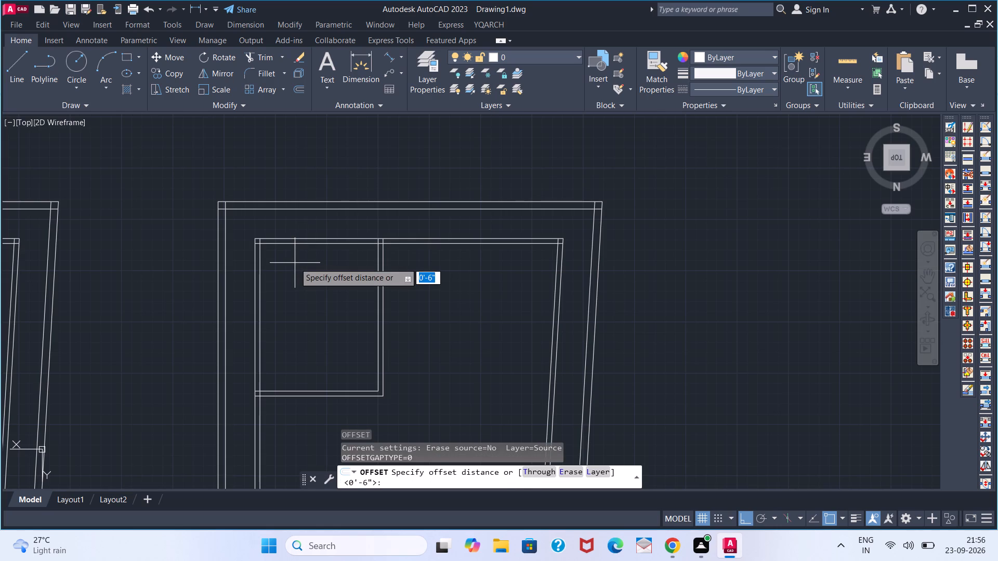
text(6')
key(Return)
click(292, 246)
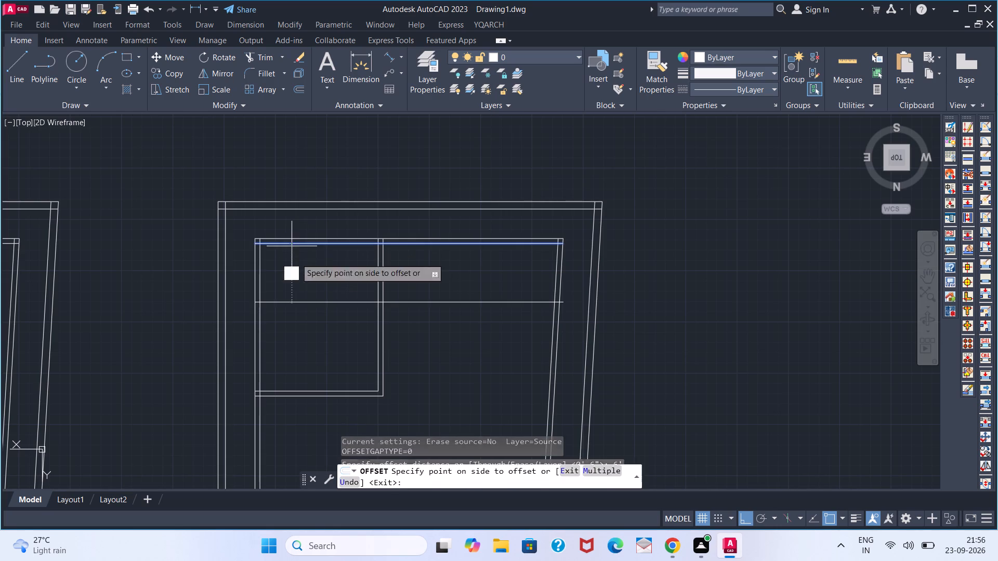
click(304, 329)
click(322, 301)
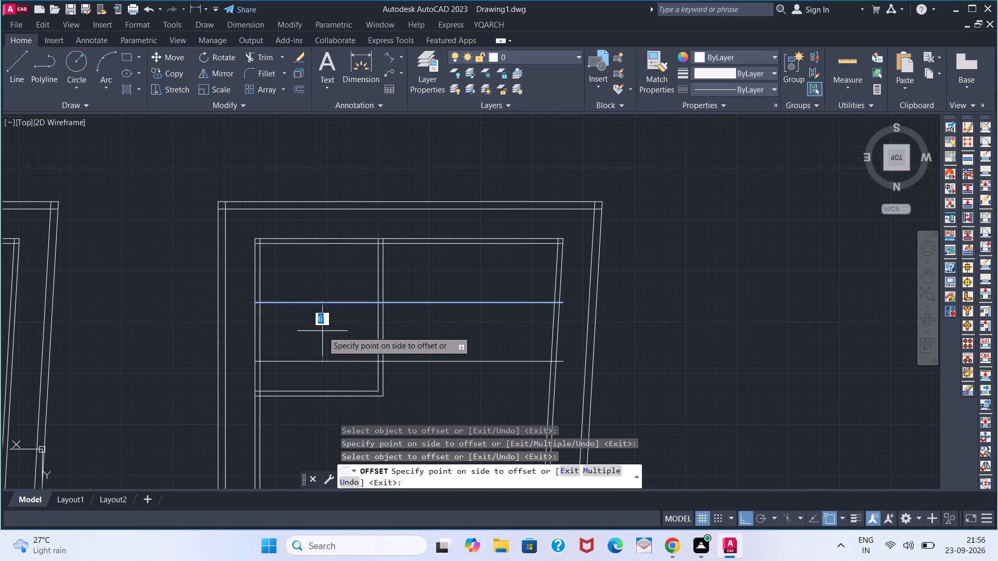
key(6)
key(Return)
key(space)
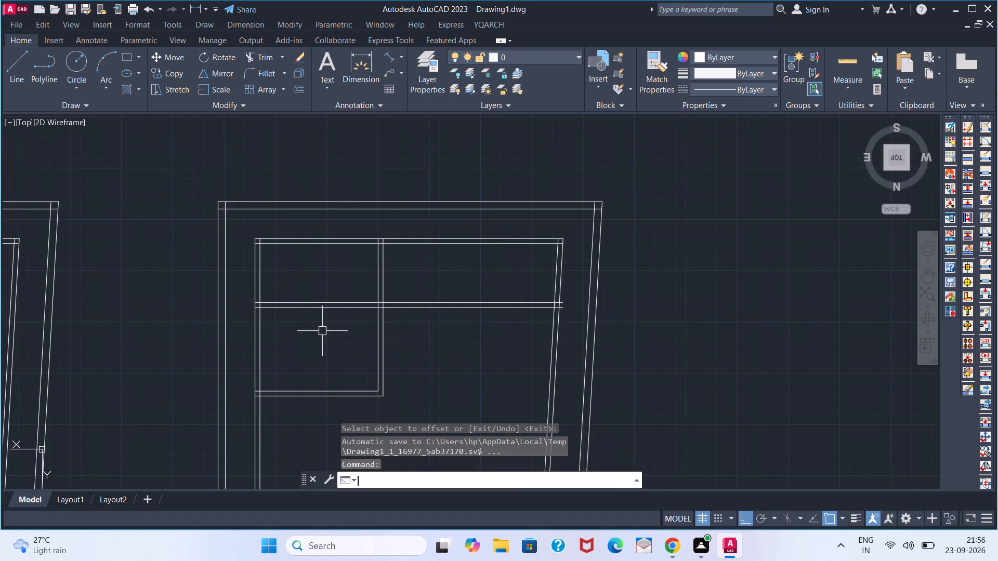
Trim the cross wall's lines at the vertical partition and erase their remainders on the slanted-wall side.
text(TR)
key(space)
scroll(380, 313, up, 4)
click(364, 303)
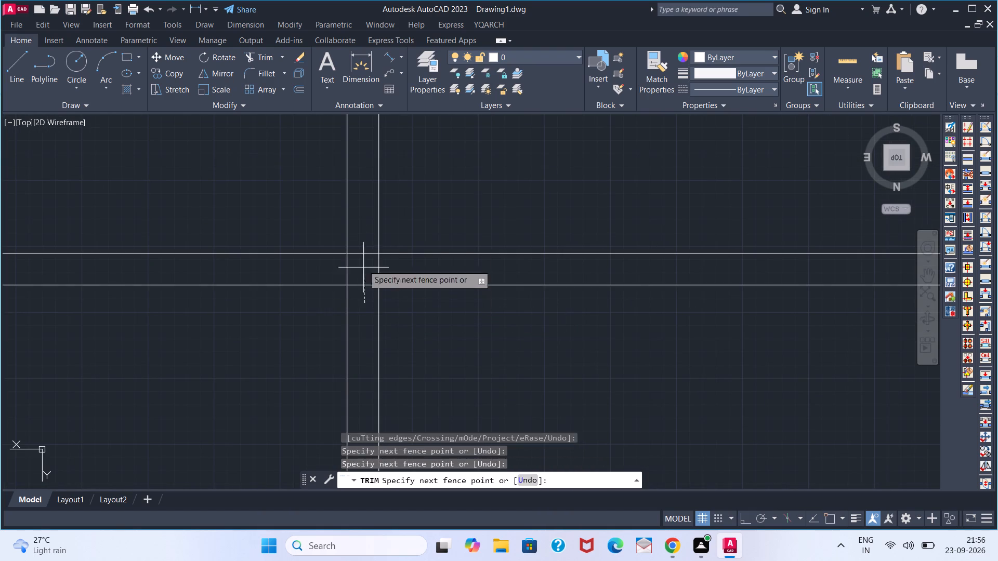
click(363, 238)
key(space)
drag(514, 231, 510, 250)
click(470, 311)
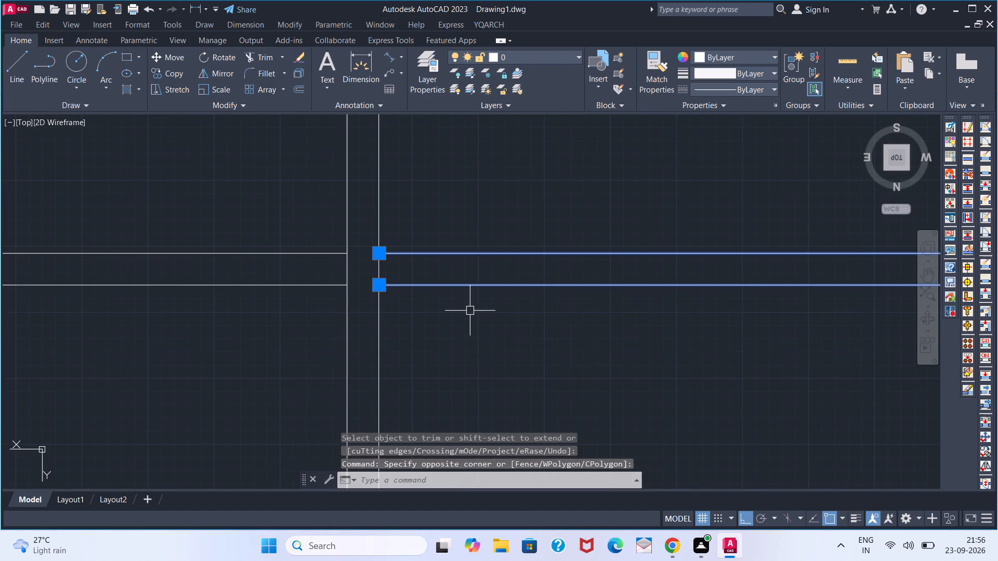
key(Delete)
Offset the vertical partition's room-side line 4' into the enclosed room, and offset that line 6" to form a second partition.
scroll(466, 311, down, 3)
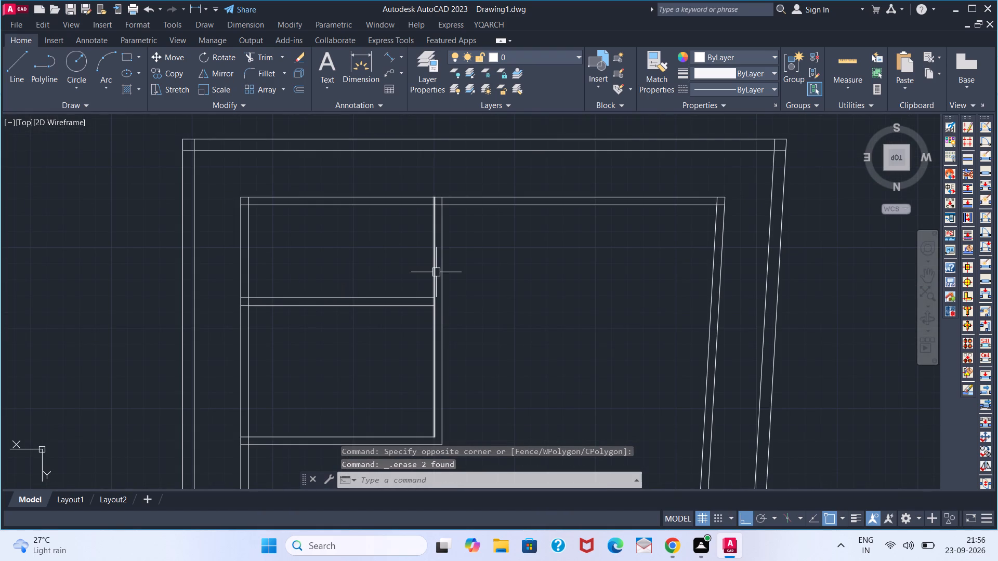
key(o)
key(Return)
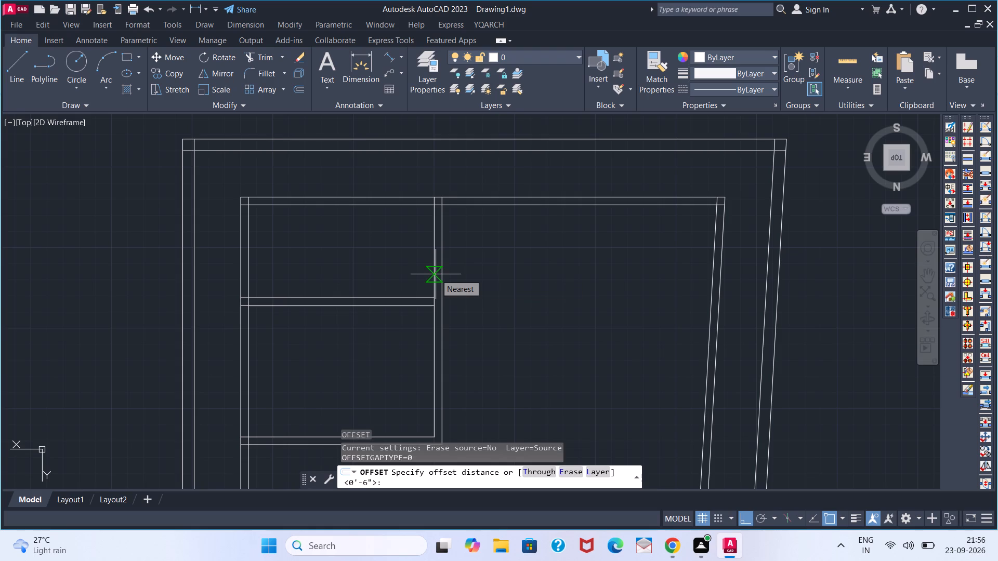
text(4')
key(Return)
click(435, 275)
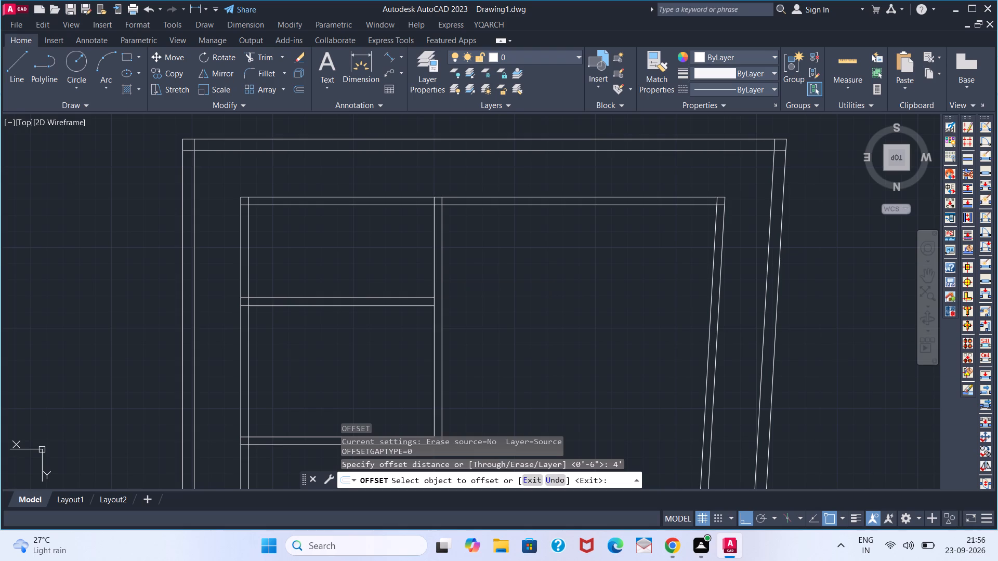
click(243, 274)
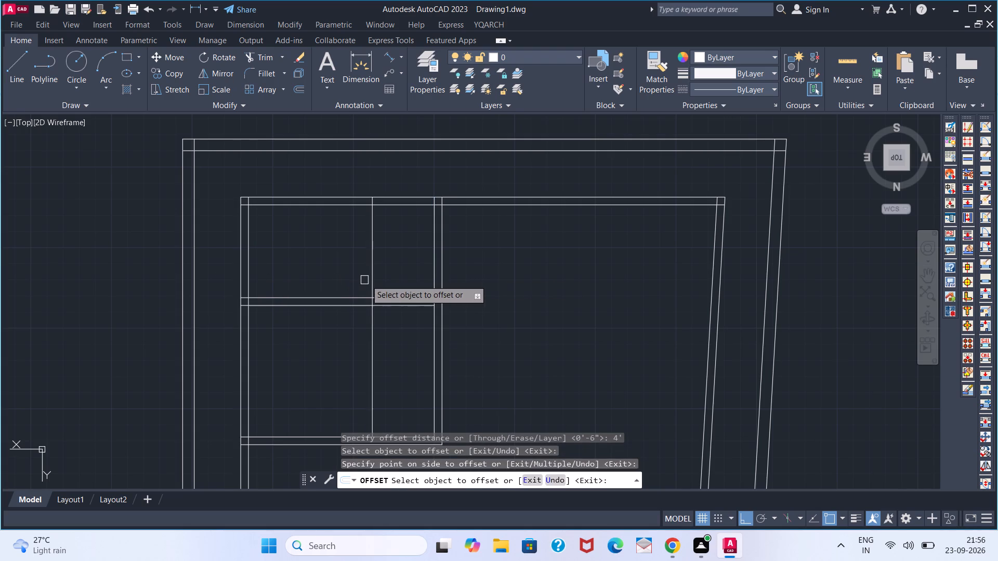
click(372, 280)
key(6)
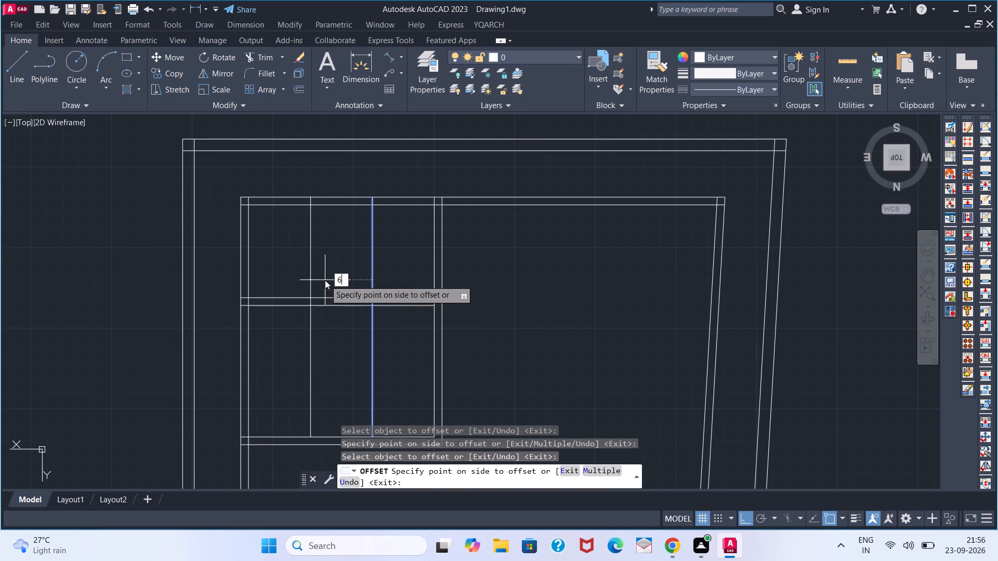
key(Return)
key(space)
Trim the second partition's two vertical lines where they pass through the 6" cross wall.
key(t)
text(R)
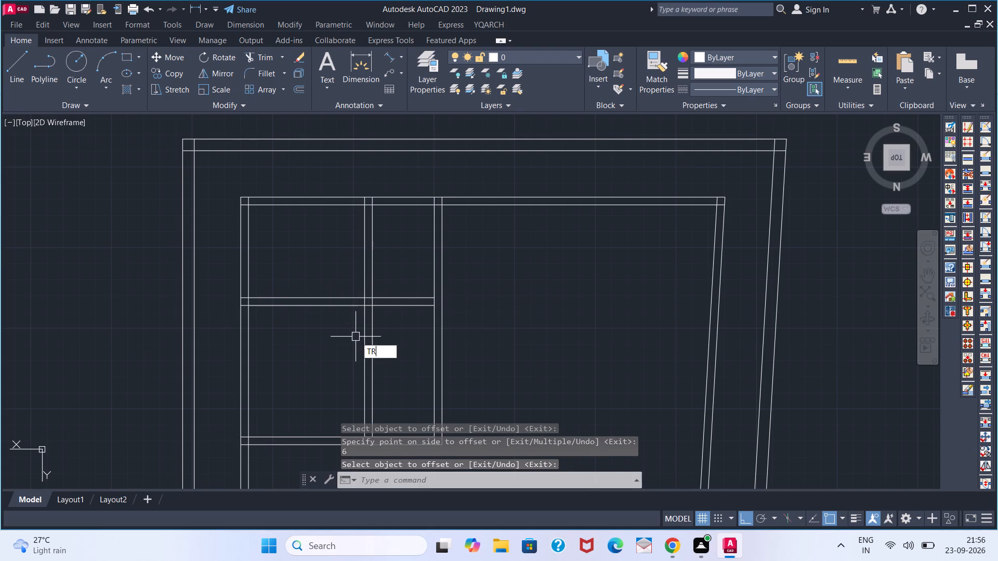
key(space)
scroll(374, 309, up, 3)
click(360, 287)
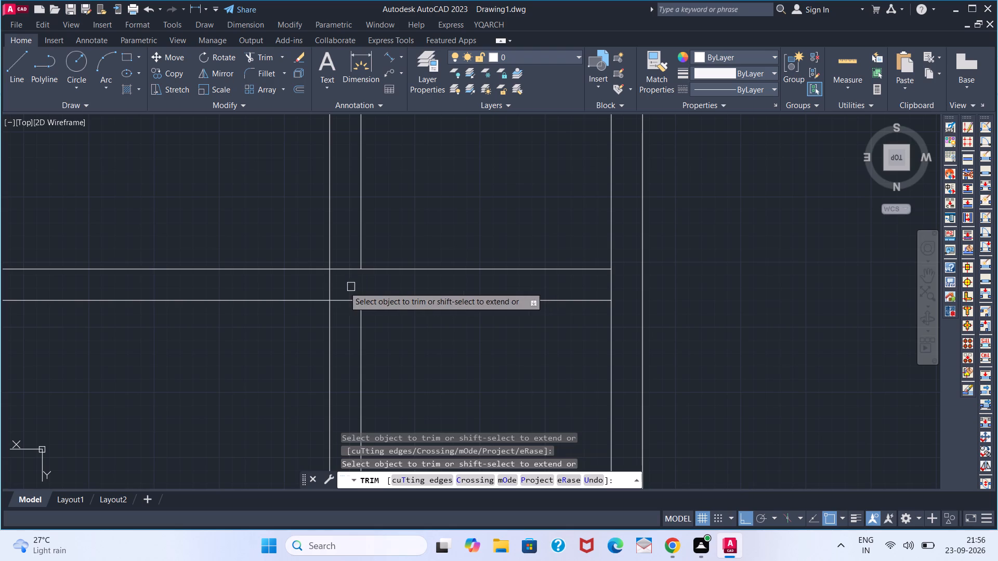
click(322, 287)
click(337, 287)
key(space)
Erase the second partition's two leftover vertical lines on the far side of the 6" cross wall from the upper inner wall.
click(378, 325)
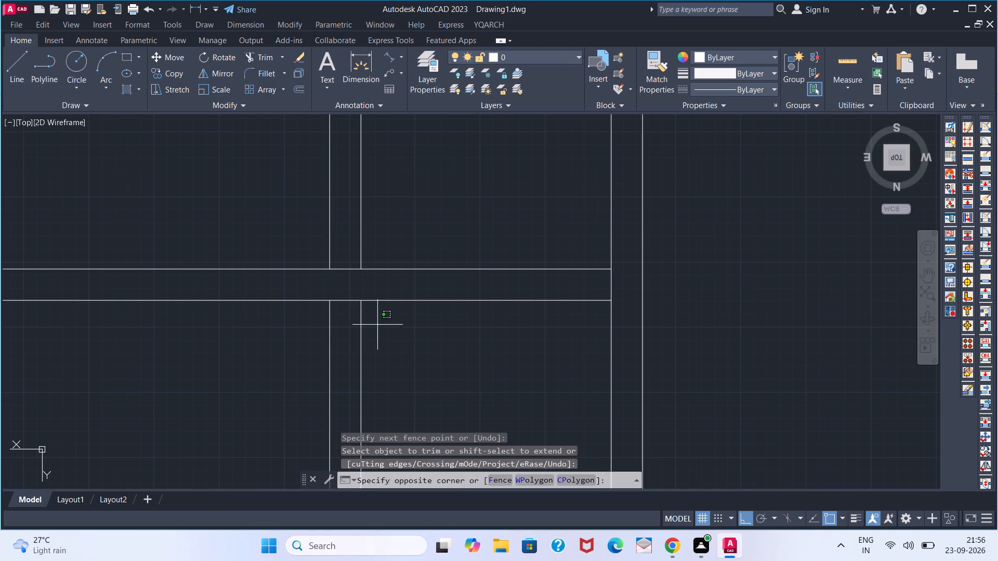
click(292, 340)
key(Delete)
scroll(292, 342, down, 3)
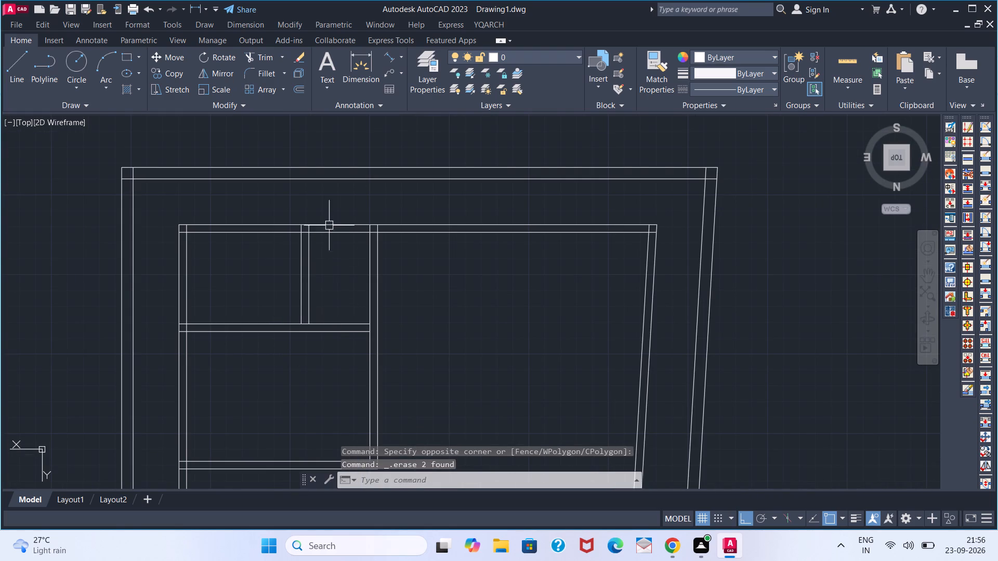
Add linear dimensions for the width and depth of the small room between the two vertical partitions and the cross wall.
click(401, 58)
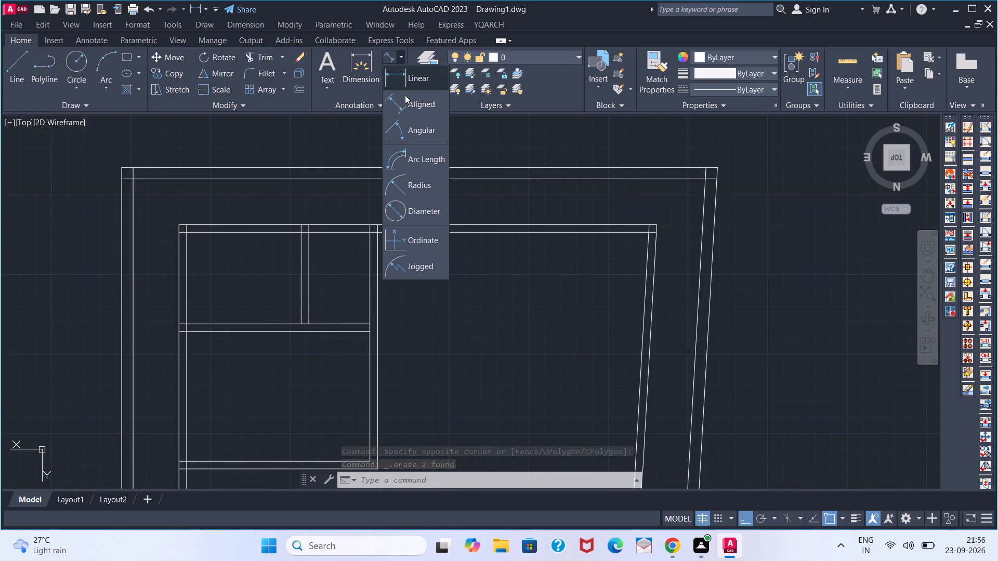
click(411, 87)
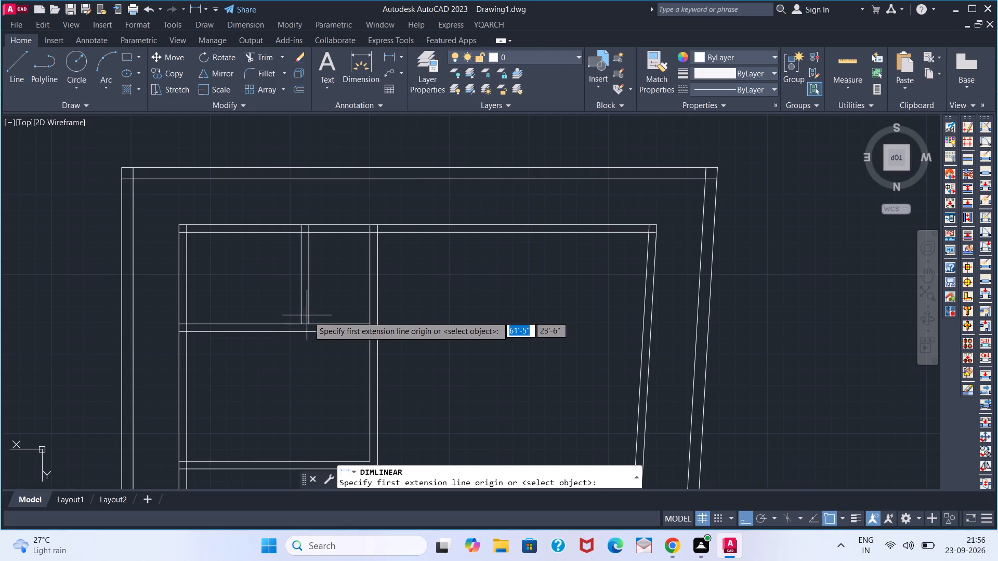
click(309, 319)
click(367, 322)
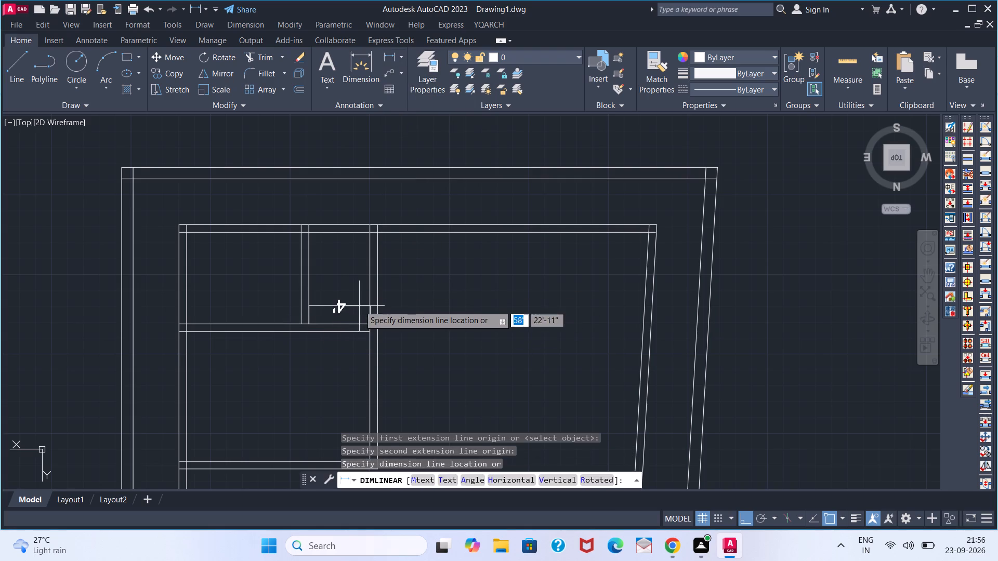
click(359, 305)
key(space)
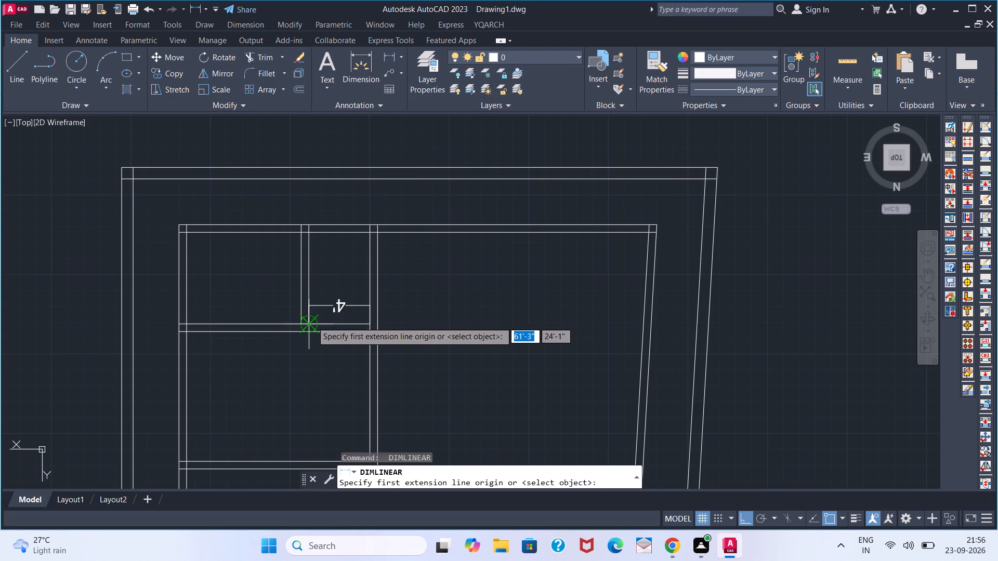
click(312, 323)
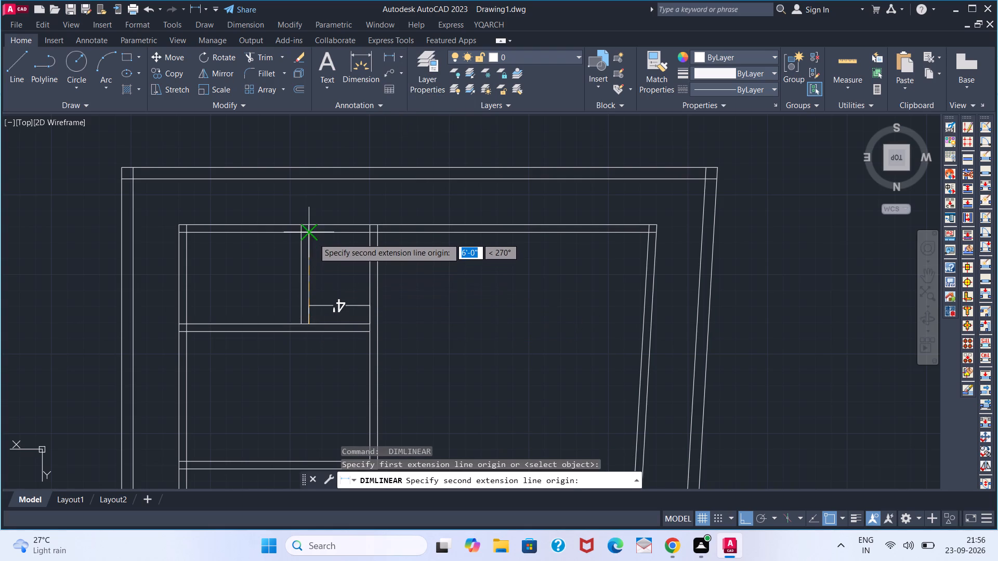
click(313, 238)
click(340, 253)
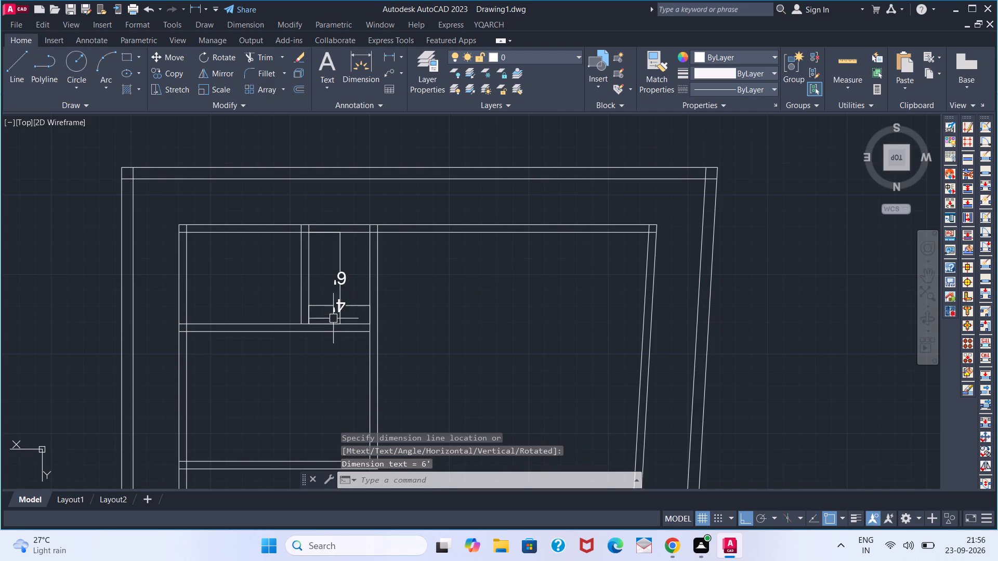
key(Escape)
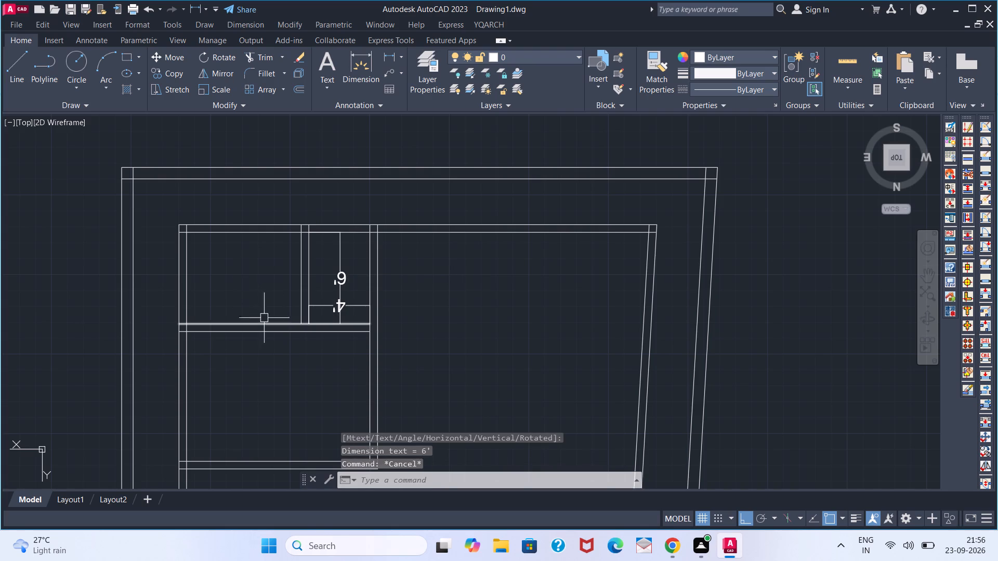
Measure the clear width of the adjoining larger room beside the second partition with a linear dimension preview.
key(space)
click(186, 323)
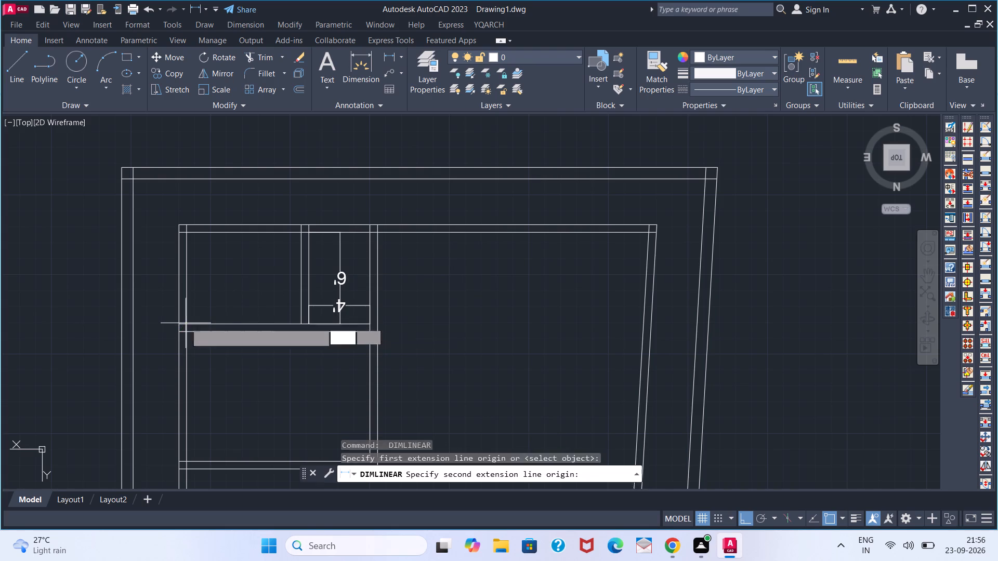
click(296, 322)
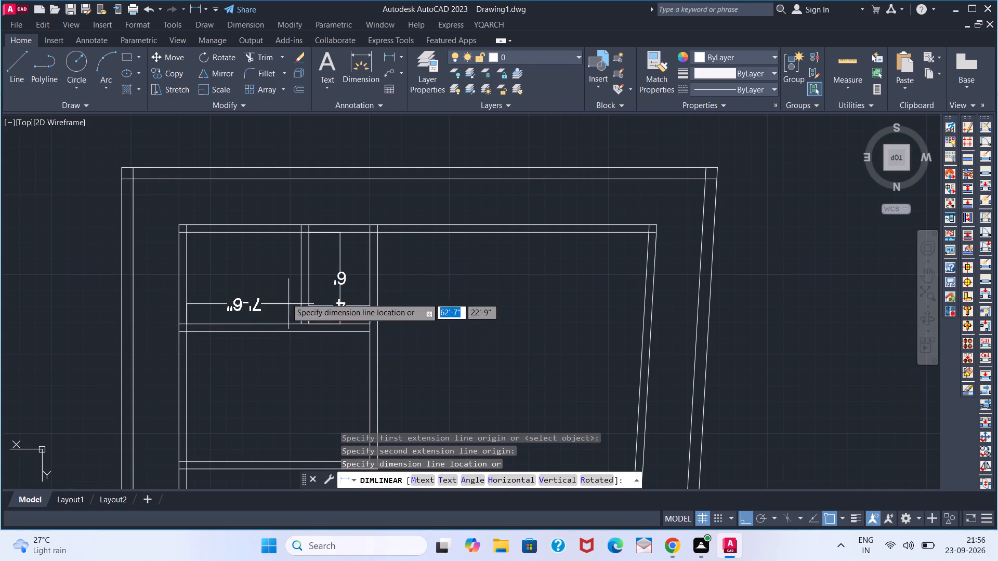
key(Escape)
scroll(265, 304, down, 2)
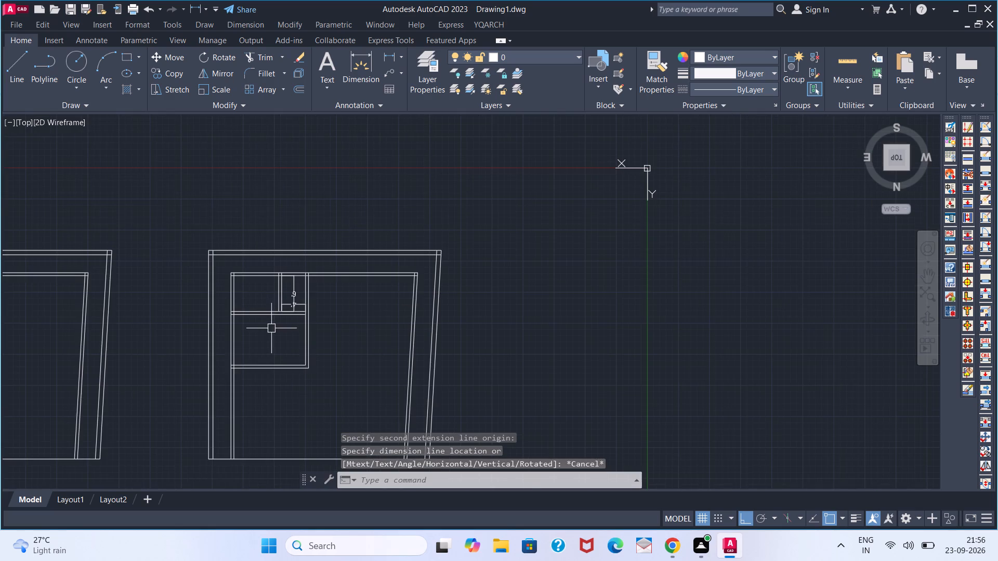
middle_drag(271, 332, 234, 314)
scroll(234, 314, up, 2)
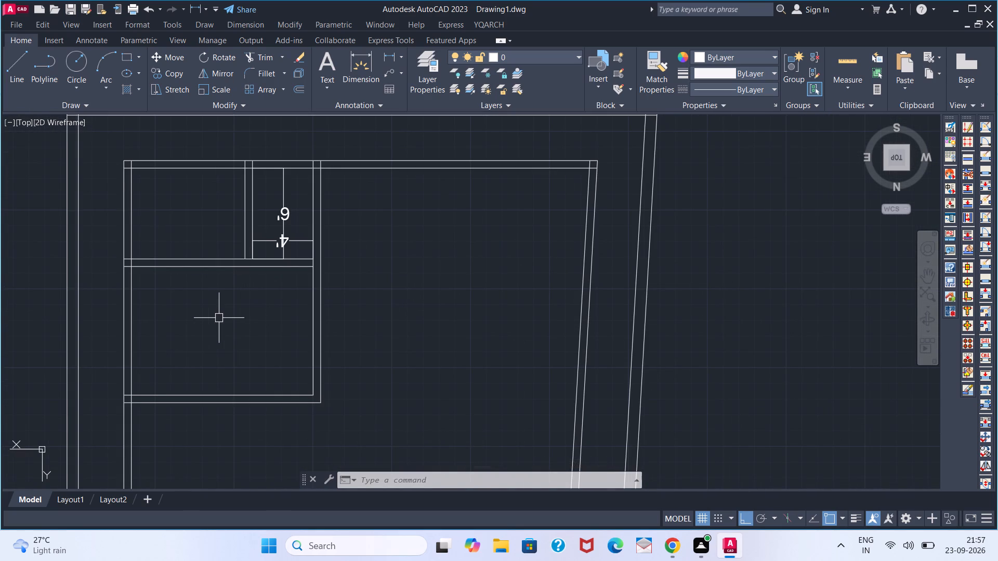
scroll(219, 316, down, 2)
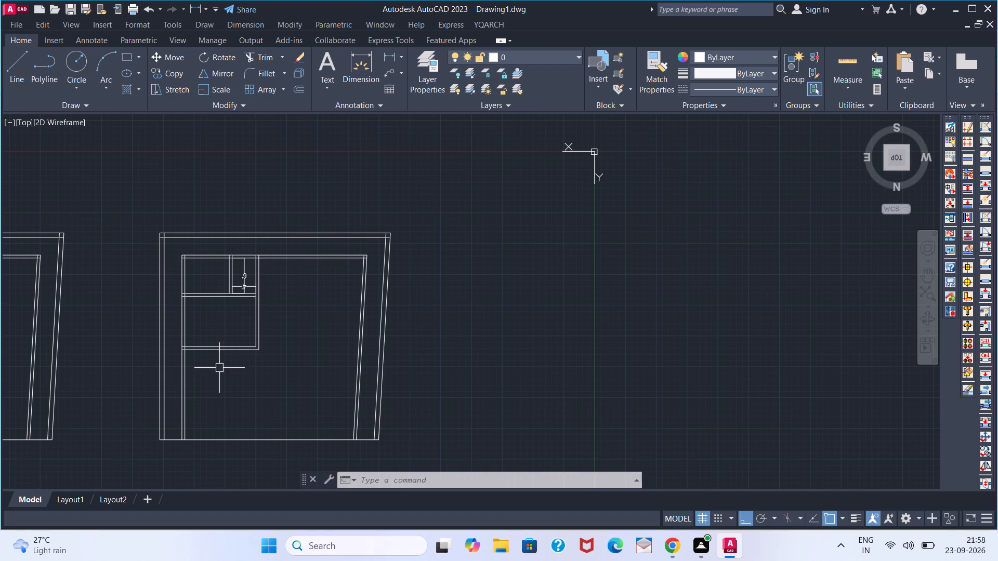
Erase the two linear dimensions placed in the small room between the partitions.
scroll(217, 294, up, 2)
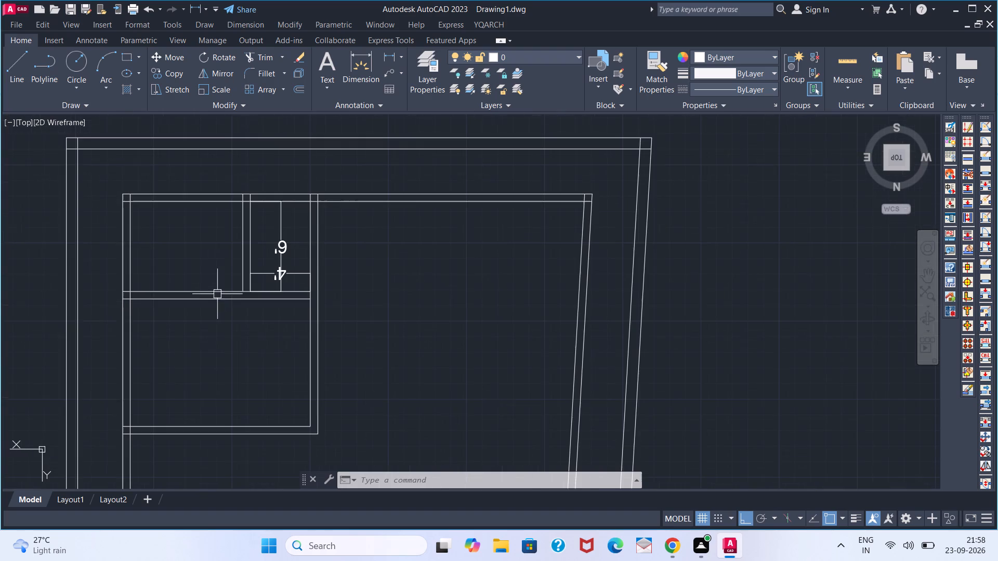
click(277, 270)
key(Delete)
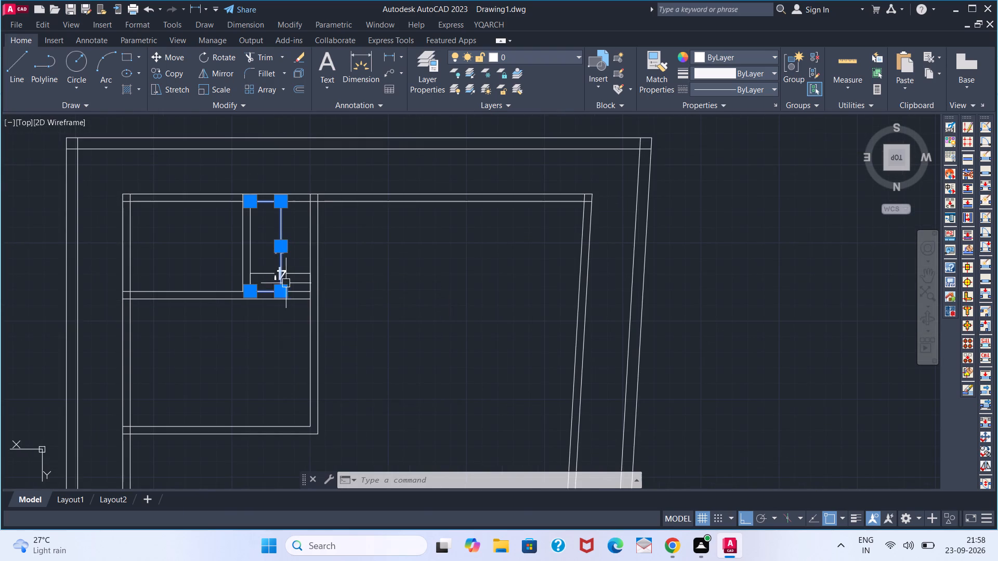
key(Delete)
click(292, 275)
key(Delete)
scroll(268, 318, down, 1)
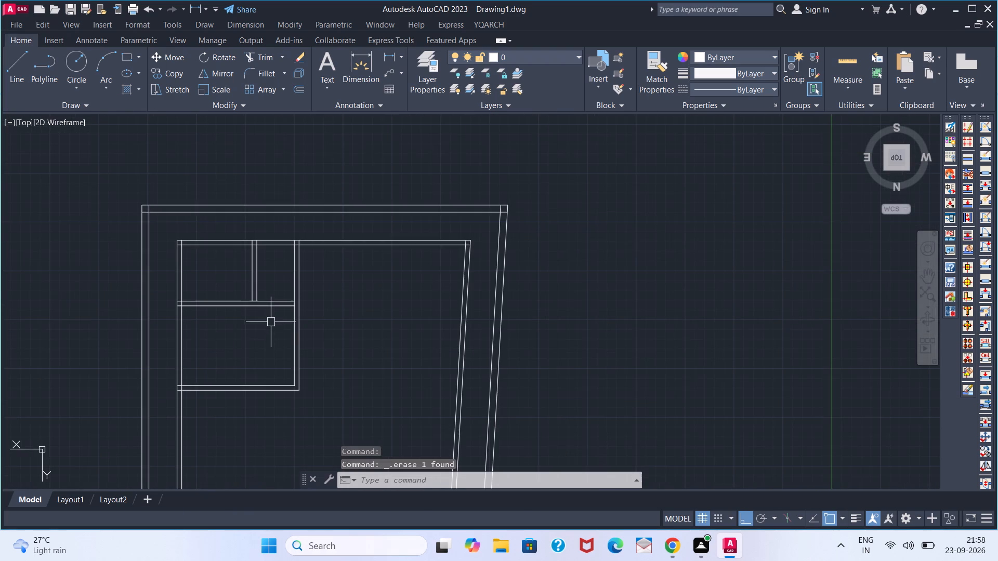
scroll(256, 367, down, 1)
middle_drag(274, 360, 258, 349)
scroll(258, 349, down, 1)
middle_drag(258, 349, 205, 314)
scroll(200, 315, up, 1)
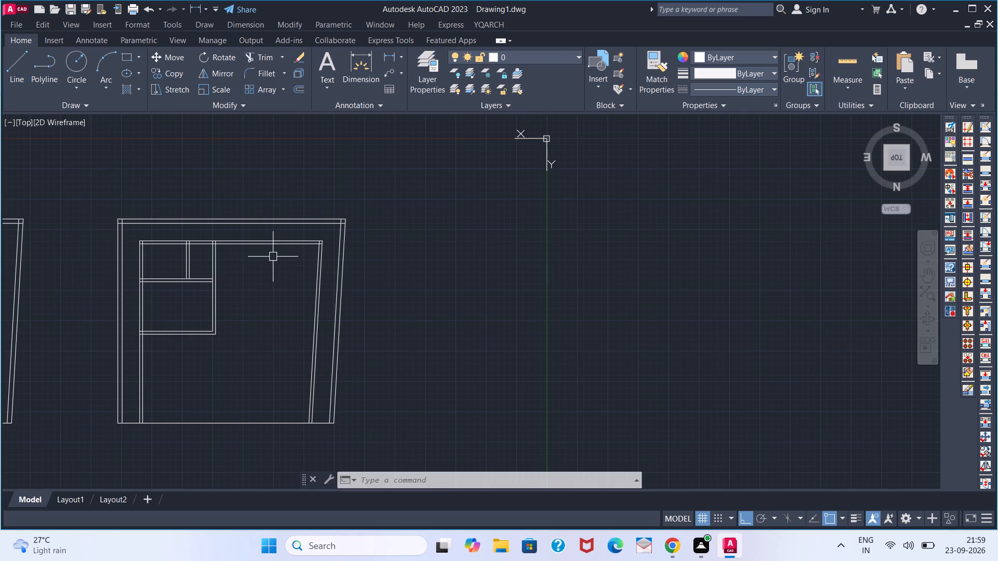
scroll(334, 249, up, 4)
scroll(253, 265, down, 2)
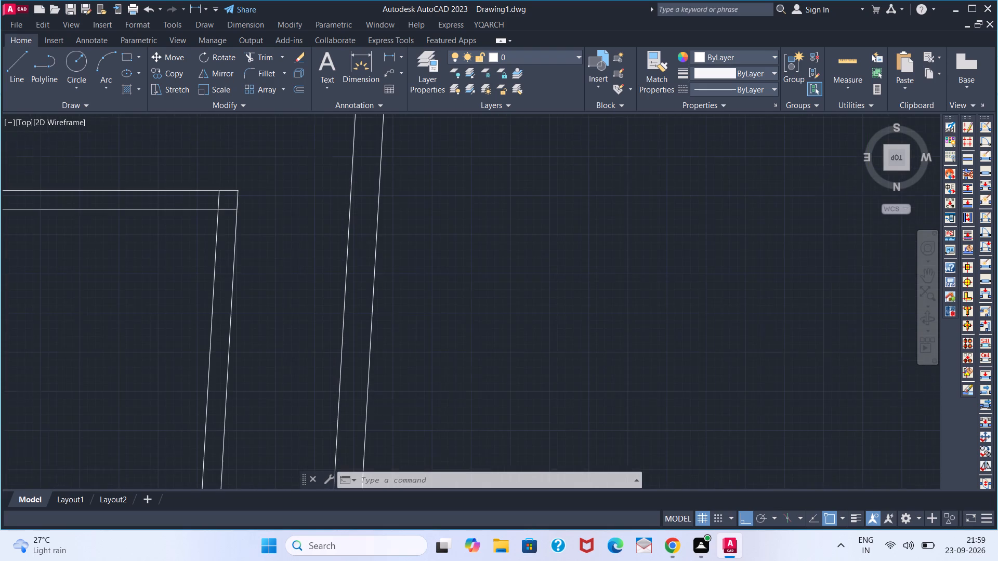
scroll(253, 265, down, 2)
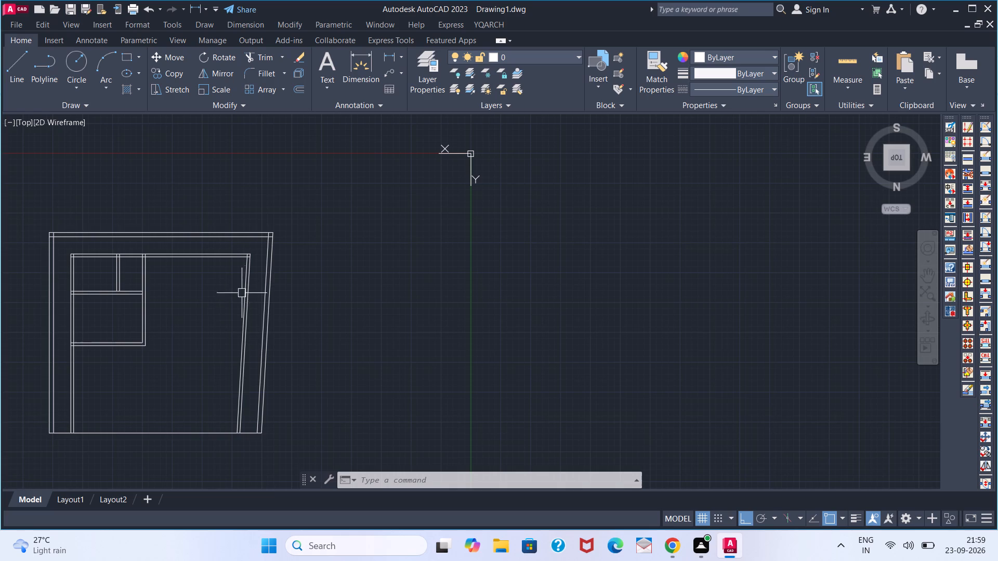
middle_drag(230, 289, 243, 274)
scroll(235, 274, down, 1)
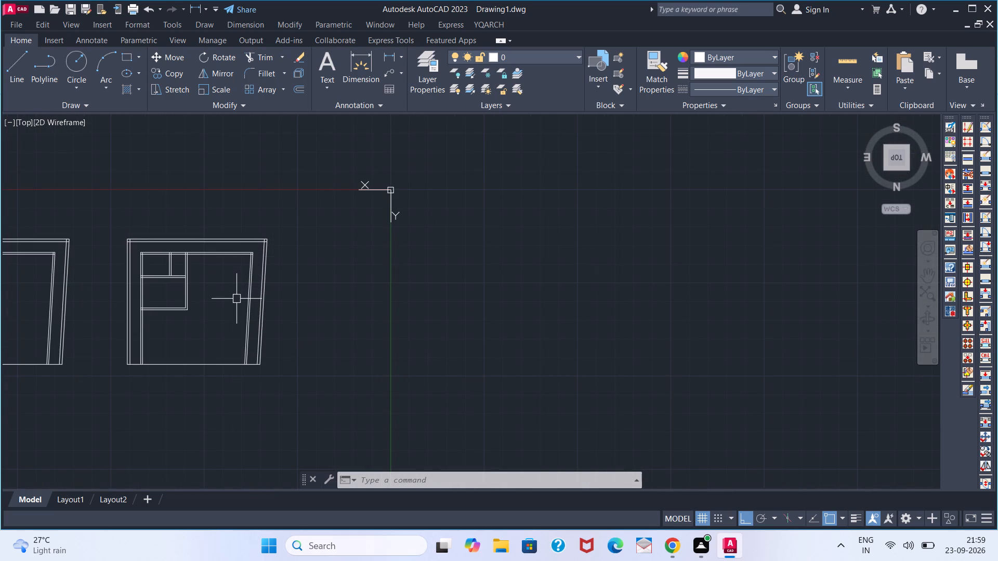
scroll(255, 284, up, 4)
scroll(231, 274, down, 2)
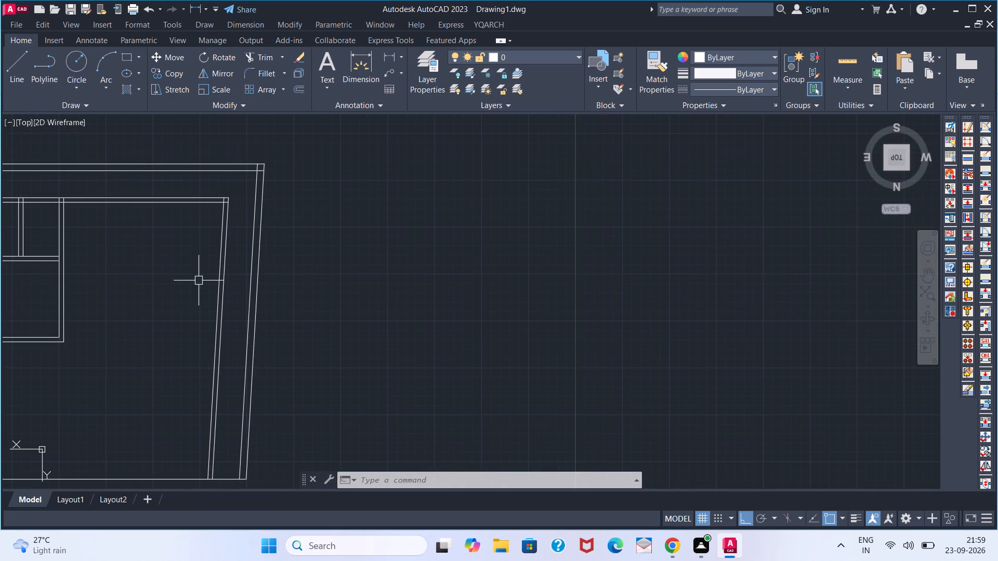
Start the Offset command for the next line in the duplicated plan.
middle_drag(196, 282, 322, 252)
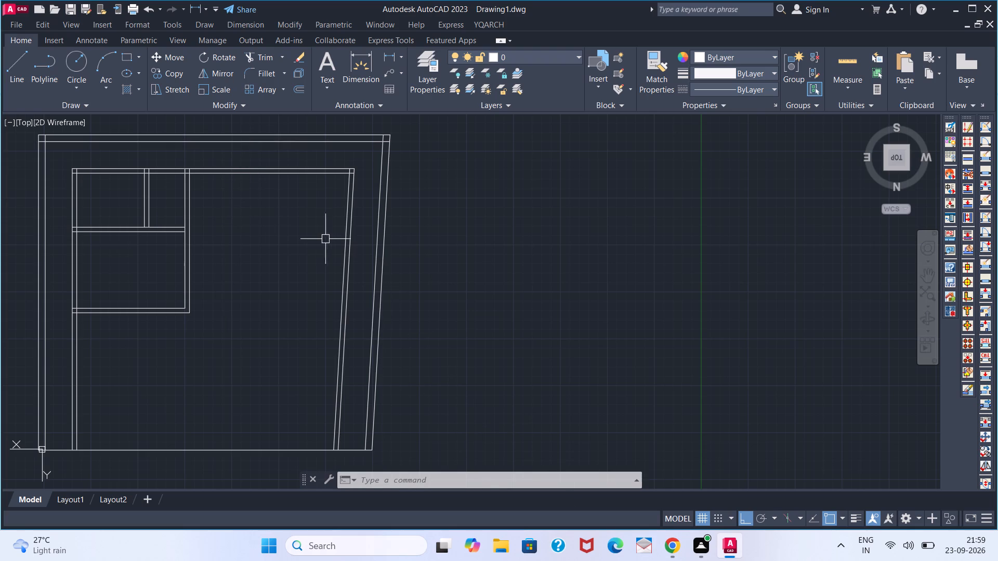
key(o)
key(Return)
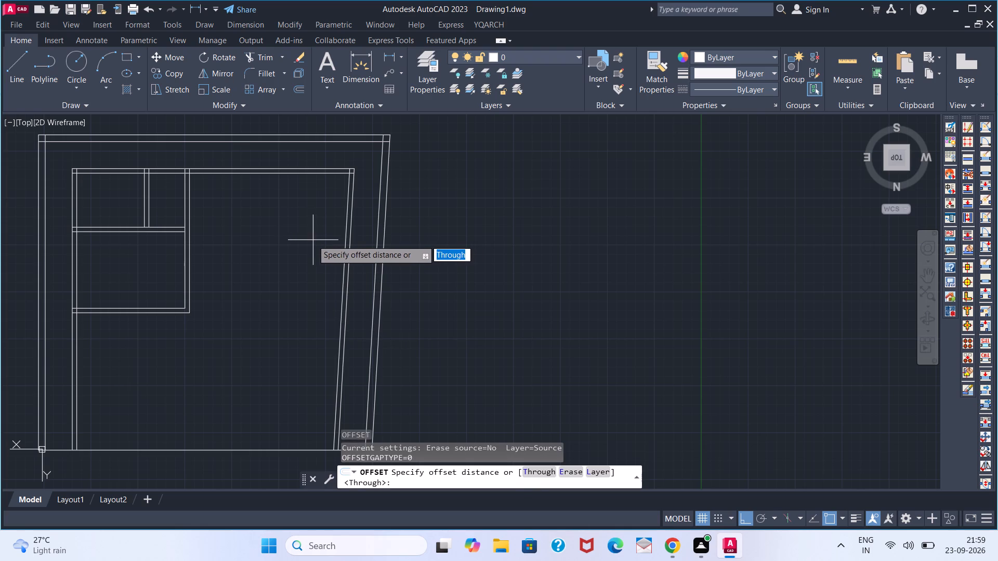
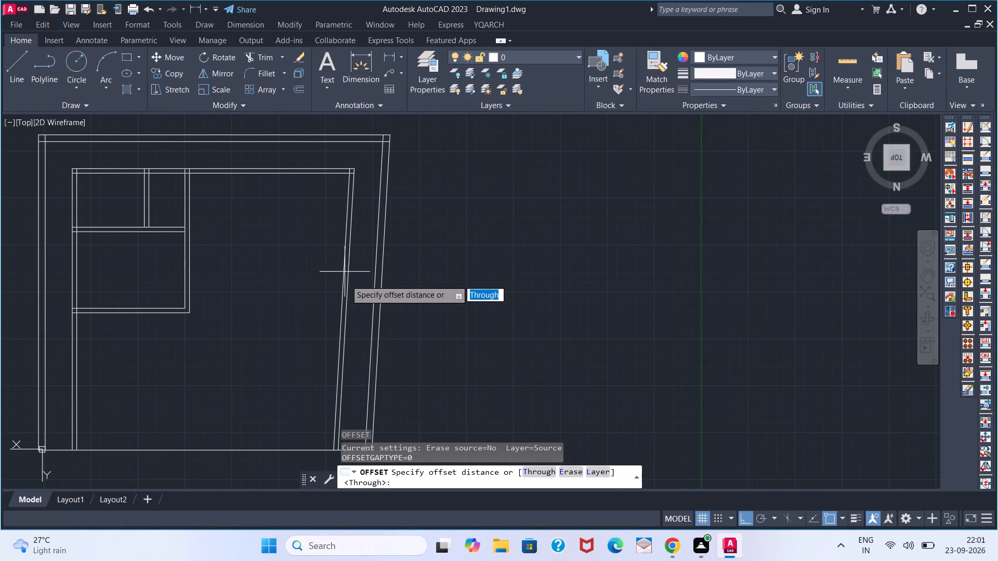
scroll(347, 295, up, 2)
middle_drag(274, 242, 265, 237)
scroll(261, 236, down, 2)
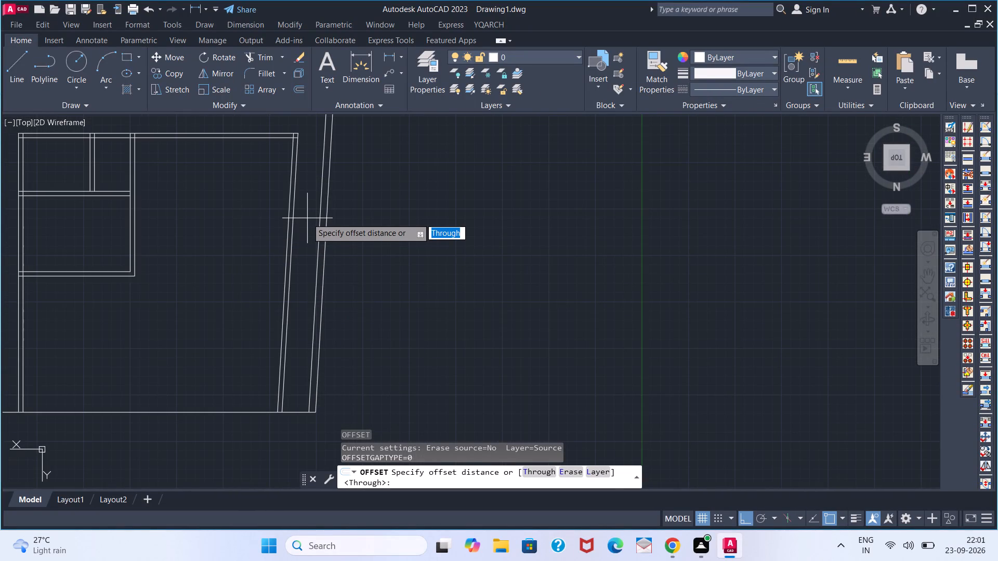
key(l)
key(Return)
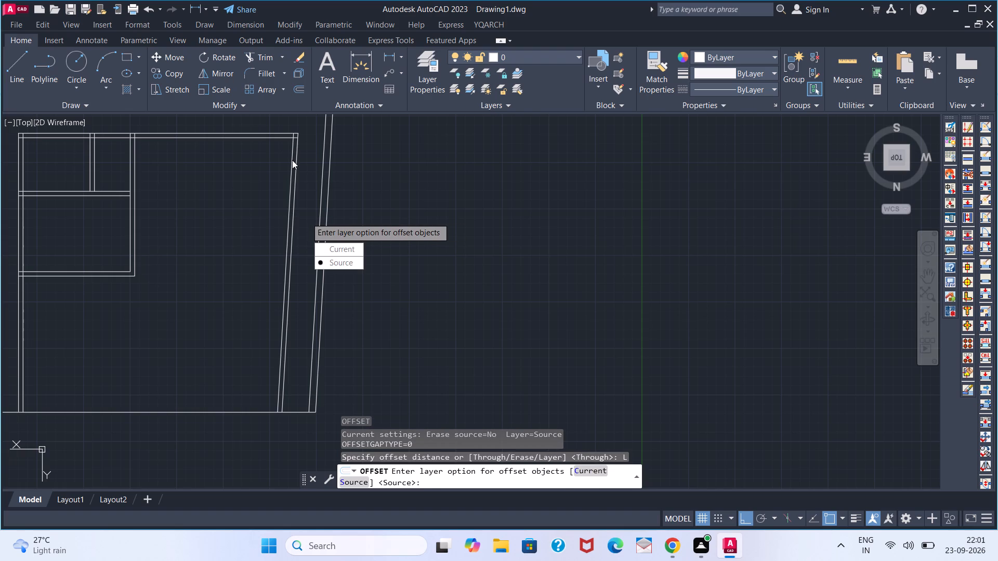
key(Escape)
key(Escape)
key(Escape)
Draw a vertical line from the inner corner where the top wall meets the slanted inner wall down to the plan's base line.
key(l)
key(Return)
scroll(291, 150, up, 2)
click(290, 123)
scroll(290, 312, down, 2)
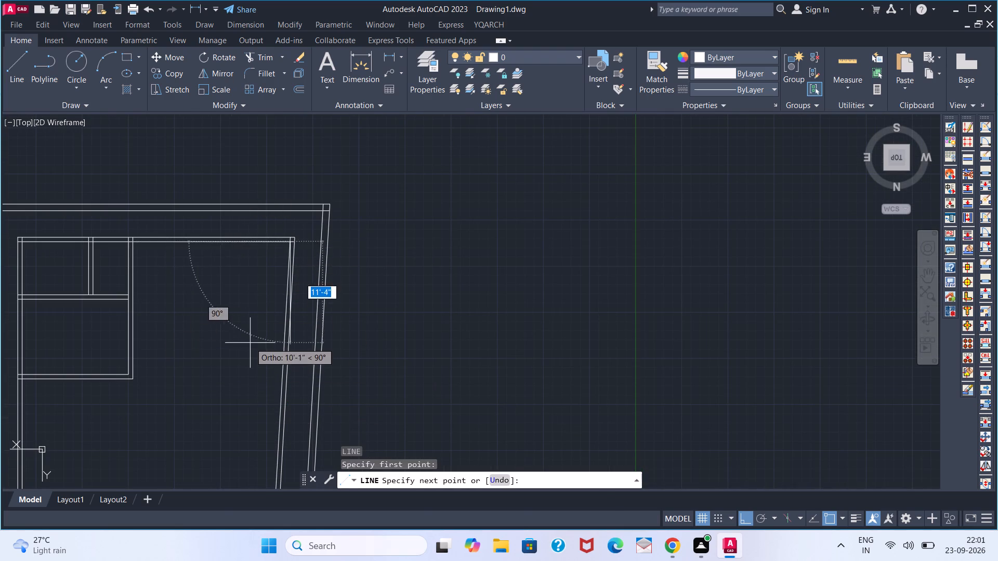
scroll(249, 359, down, 2)
middle_drag(239, 280, 240, 289)
middle_drag(240, 345, 239, 254)
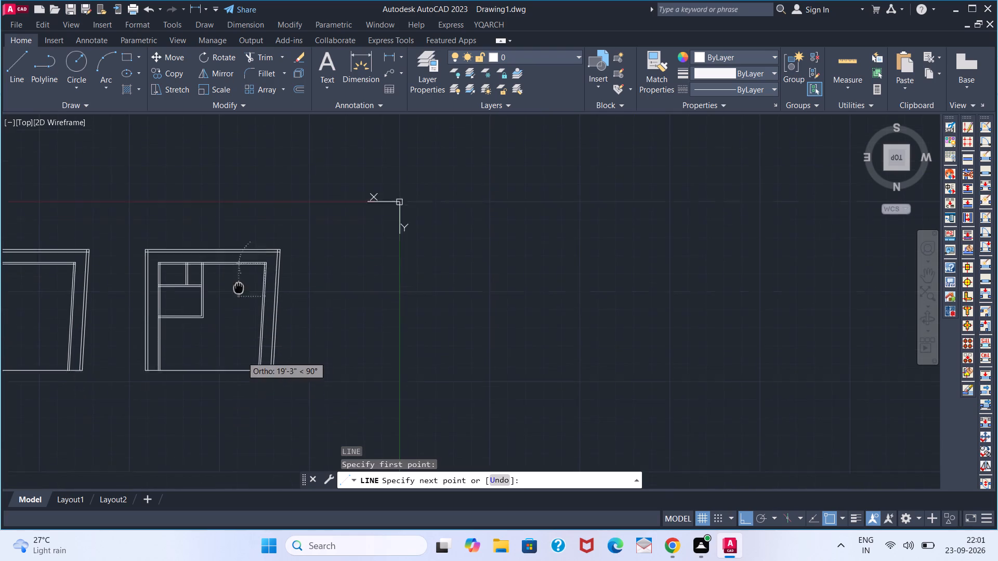
middle_drag(239, 254, 239, 252)
scroll(259, 334, up, 3)
click(274, 337)
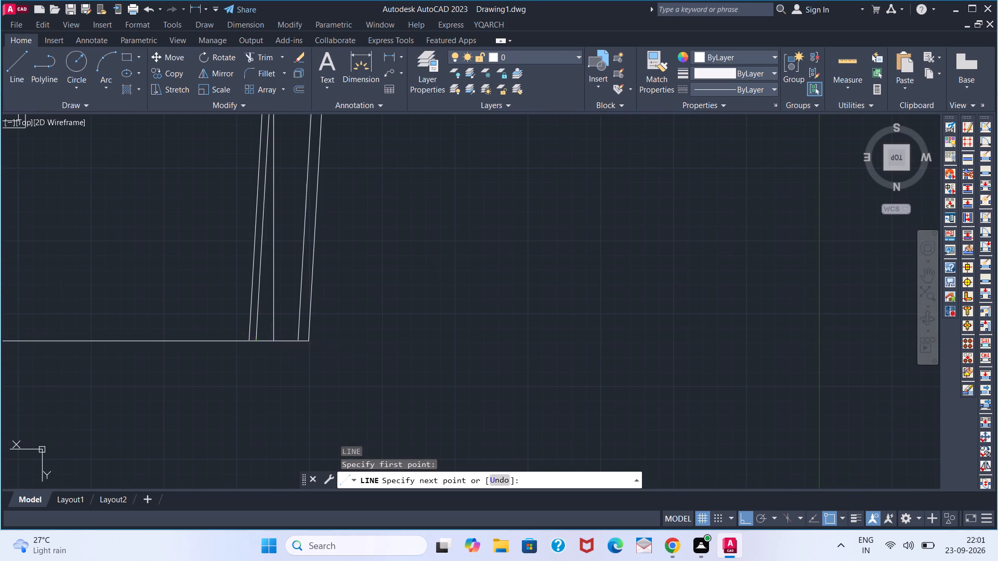
key(space)
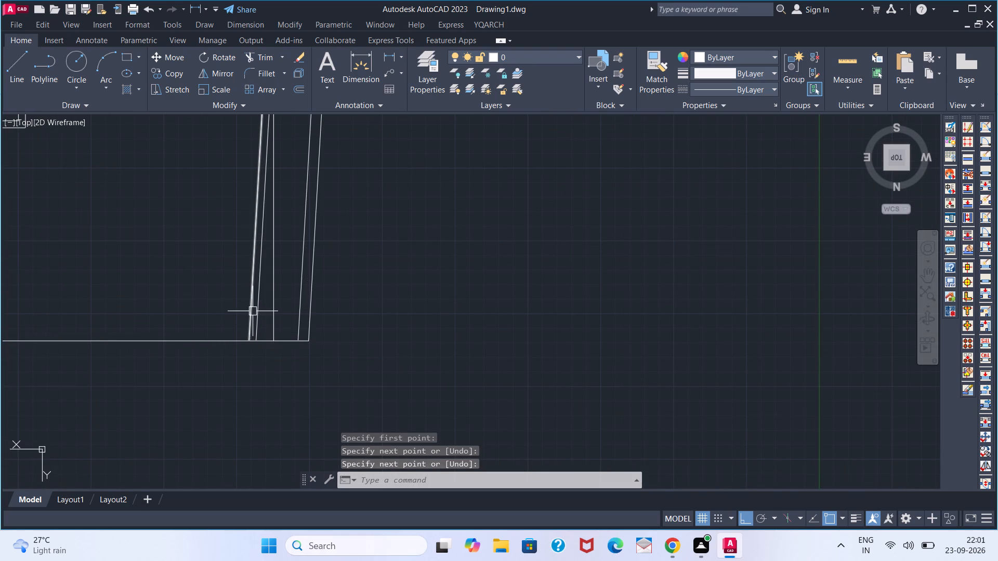
Remove both lines of the slanted inner wall, trimming them against the new vertical line and erasing the leftover upper piece.
scroll(245, 304, down, 1)
middle_drag(210, 287, 214, 414)
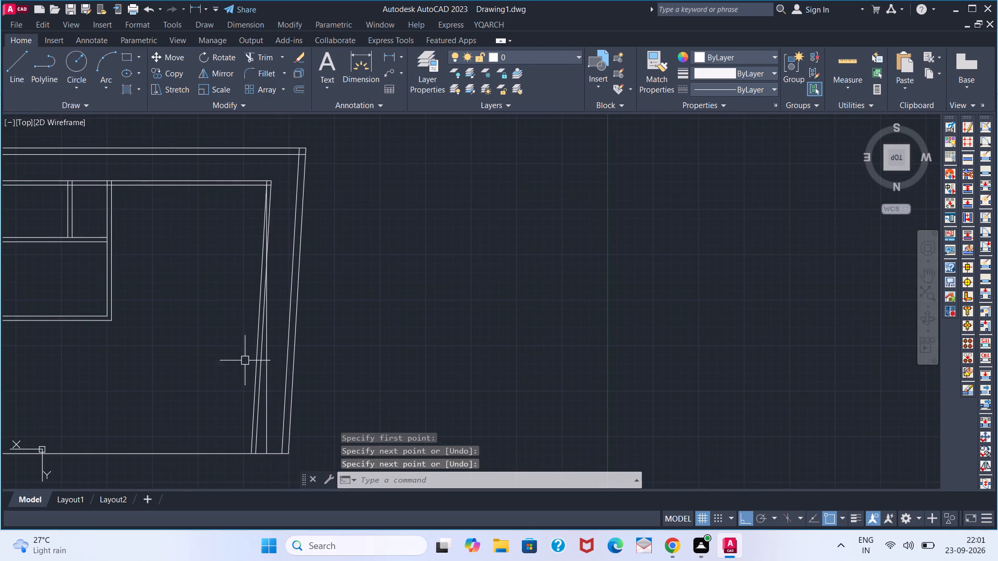
text(TR)
key(space)
click(259, 378)
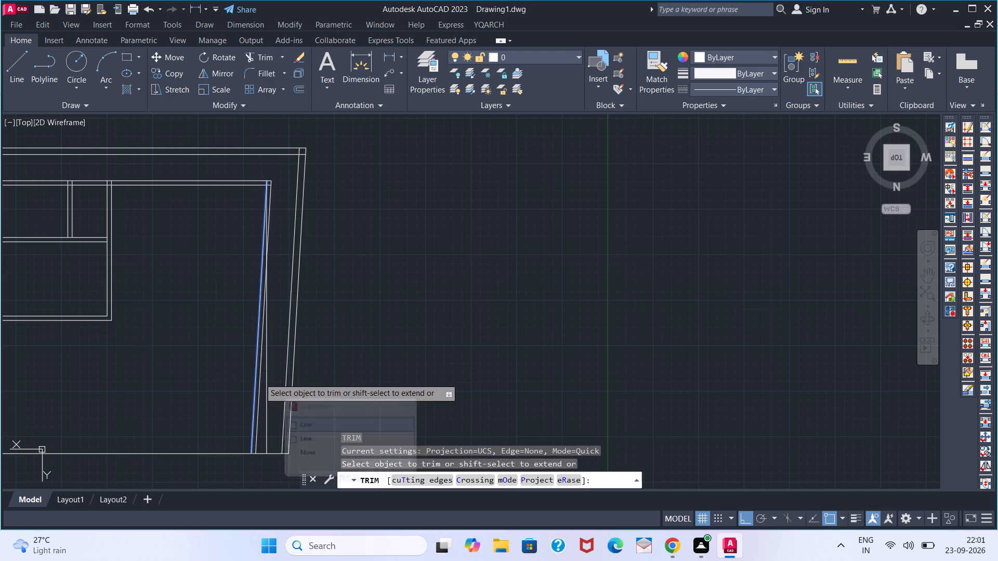
key(space)
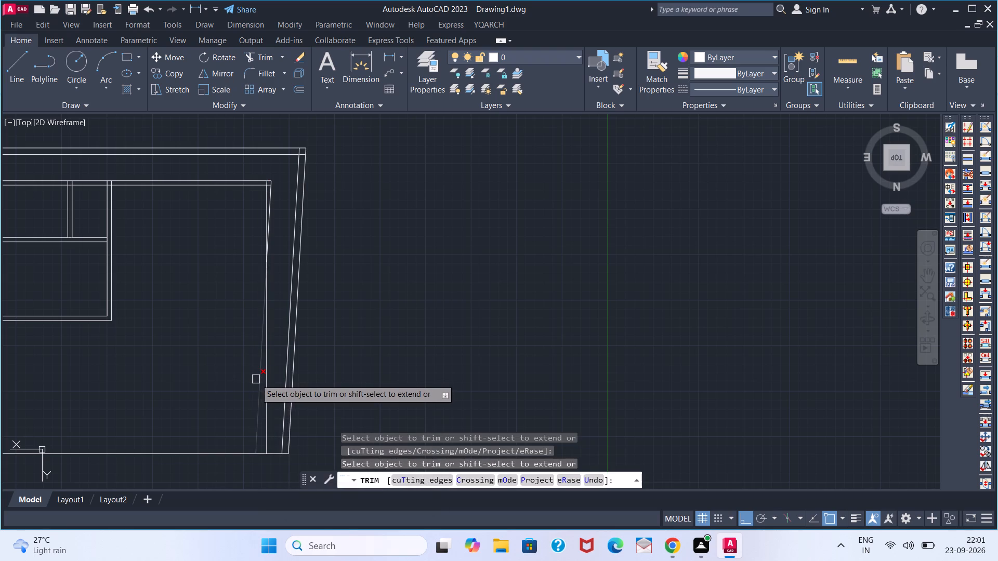
click(256, 379)
key(space)
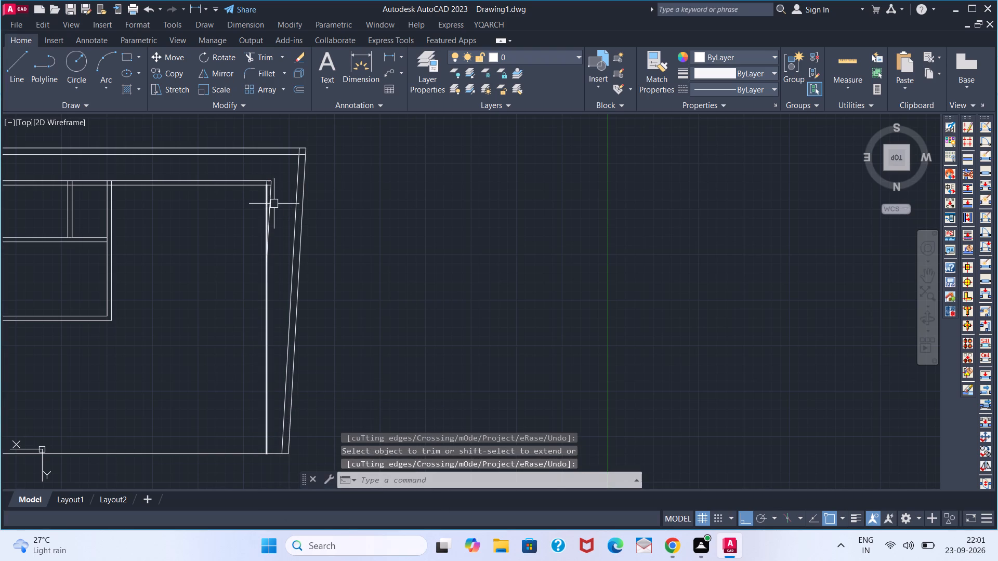
click(274, 203)
key(Delete)
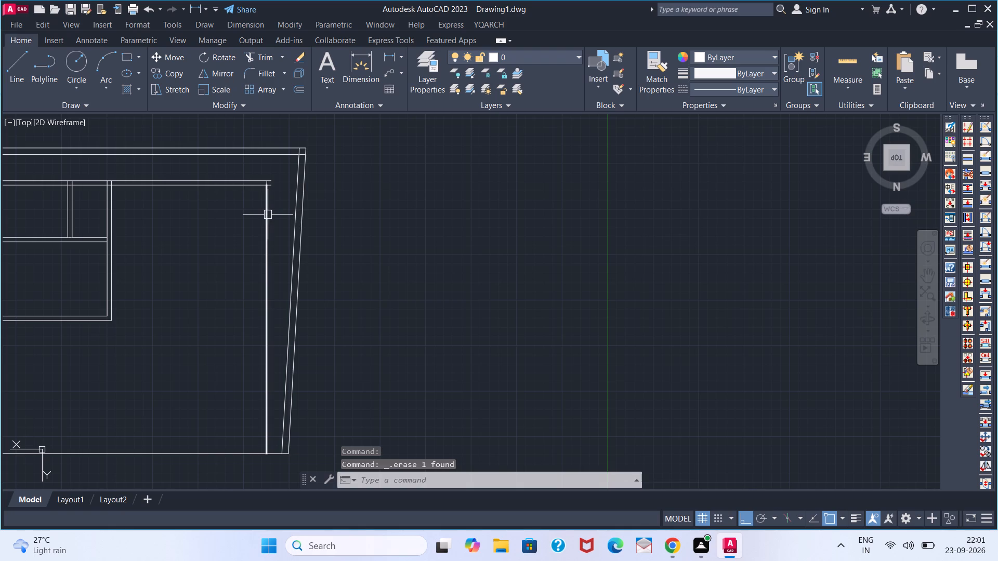
Offset the new vertical line 6" toward the room interior to form the straight wall's second face.
key(o)
key(Return)
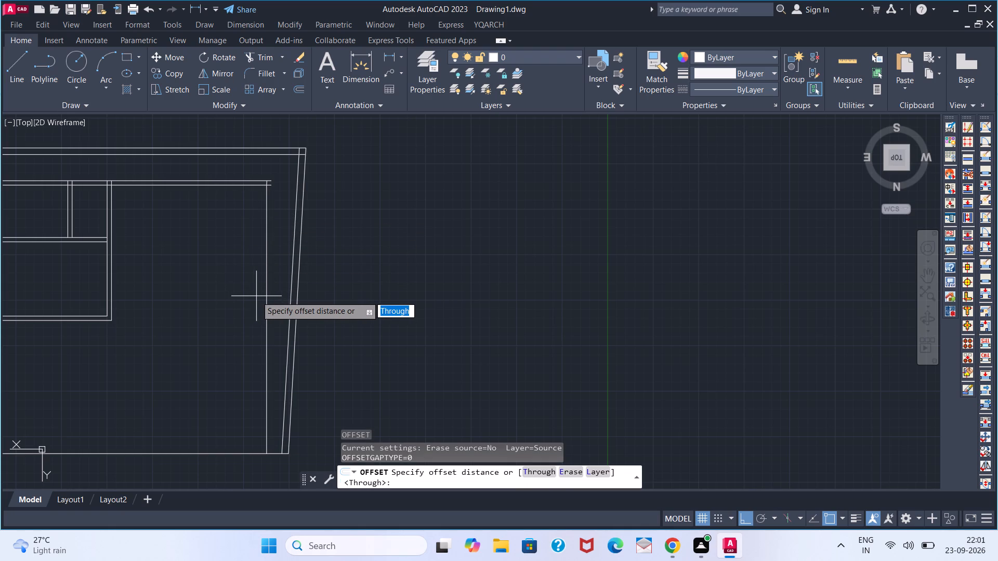
key(6)
key(Return)
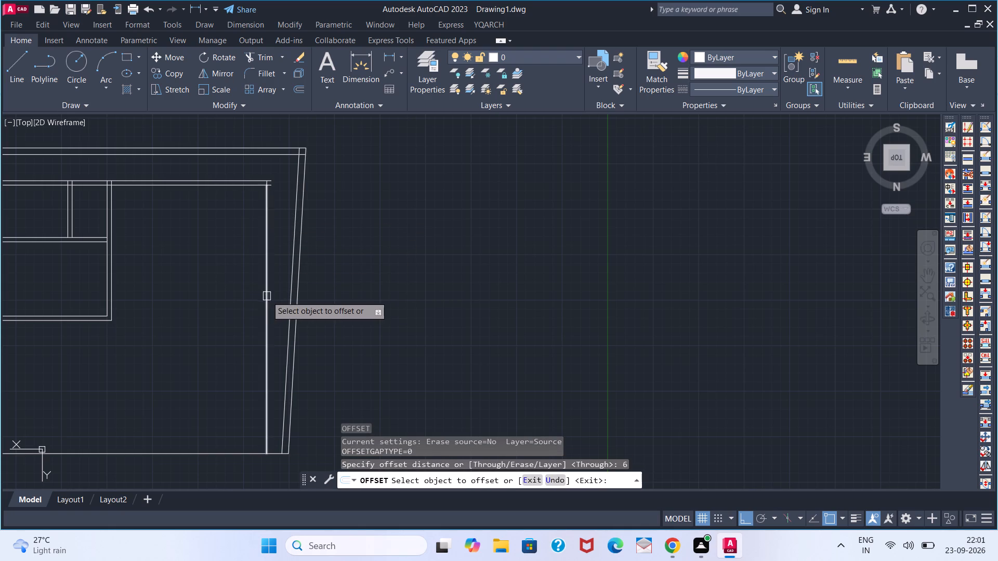
click(267, 296)
click(246, 298)
key(space)
Trim the ends of the two inner top wall lines that overhang past the new vertical wall.
scroll(256, 192, up, 3)
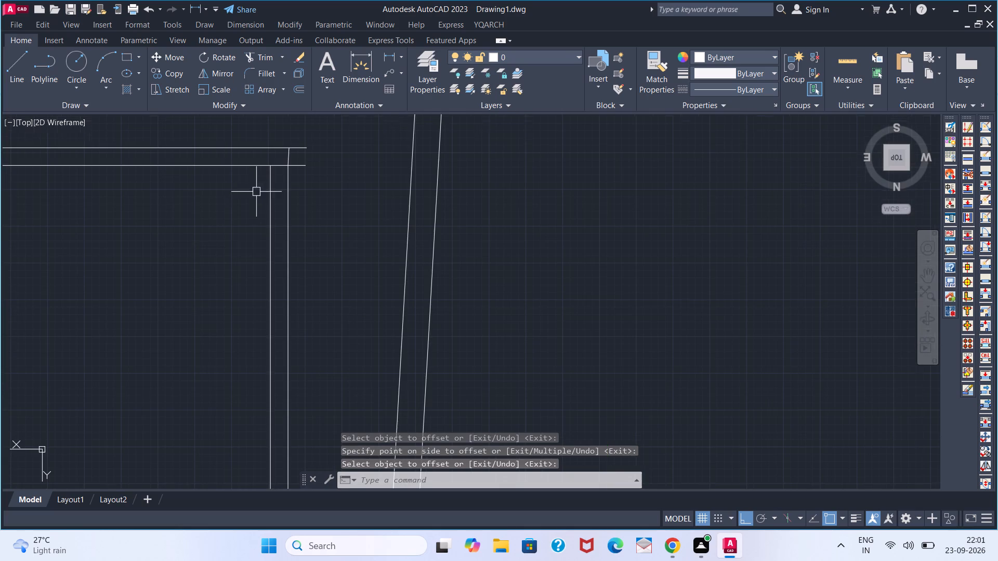
key(t)
text(R)
key(space)
click(295, 161)
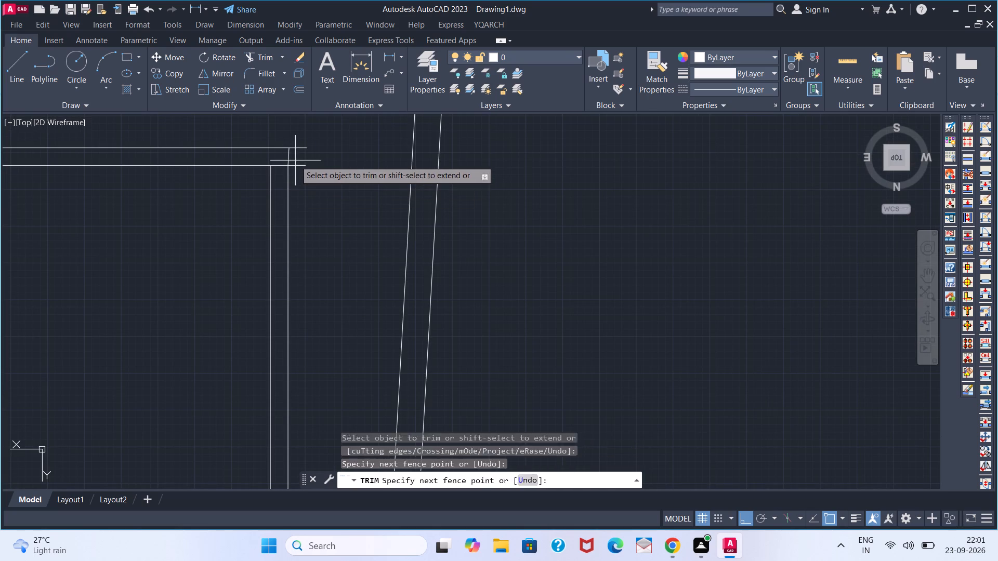
click(295, 150)
click(296, 191)
click(296, 163)
click(296, 147)
key(space)
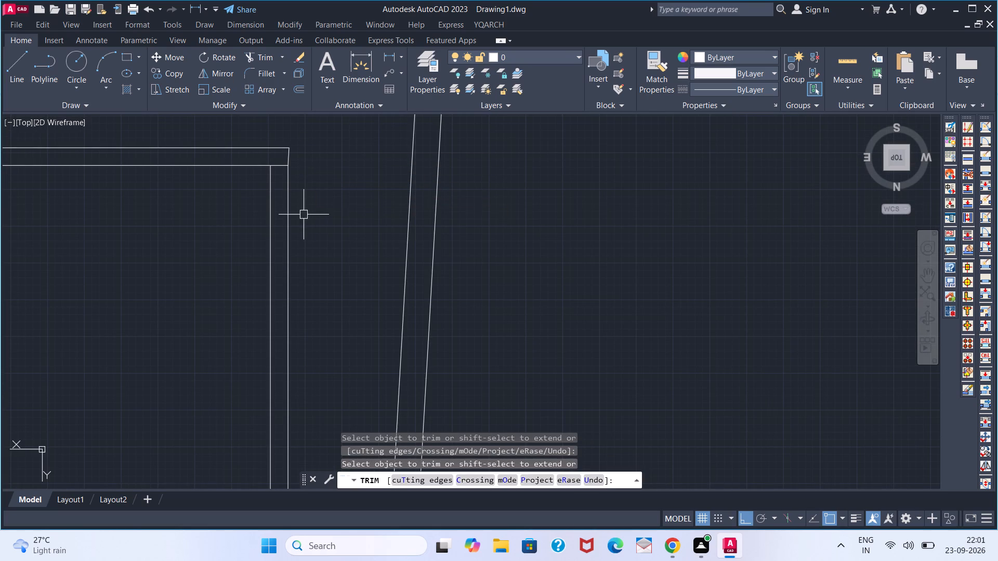
Measure the gap between the new vertical wall and the slanted outer wall along the base line with a linear dimension preview.
scroll(272, 235, down, 3)
scroll(200, 274, down, 1)
middle_drag(198, 278, 231, 250)
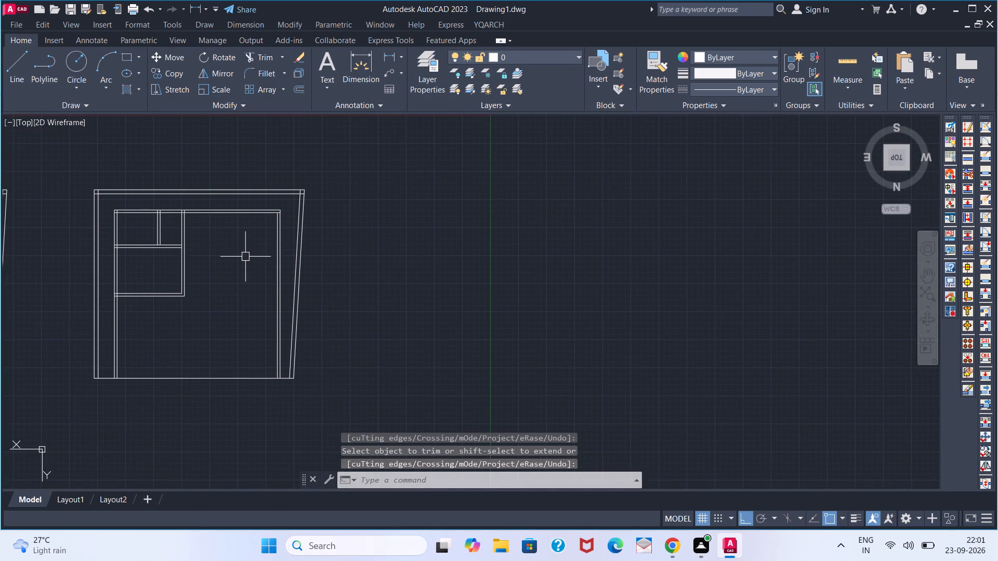
scroll(268, 302, up, 1)
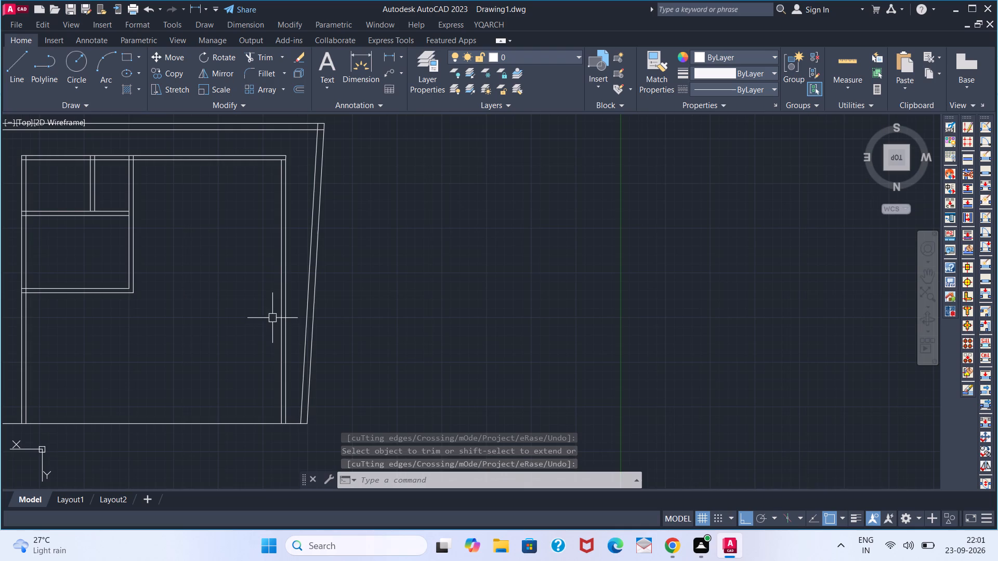
click(386, 58)
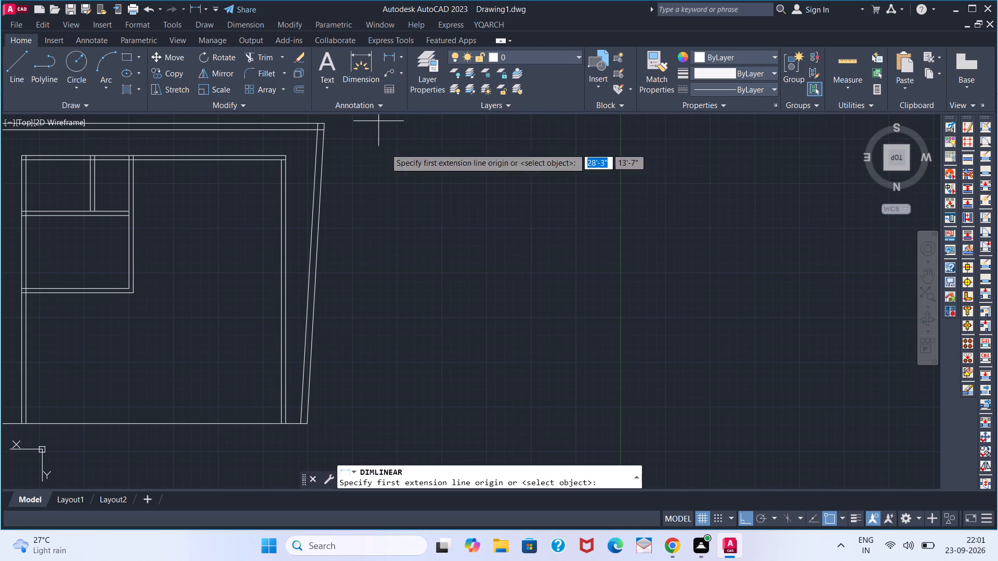
click(288, 419)
click(301, 420)
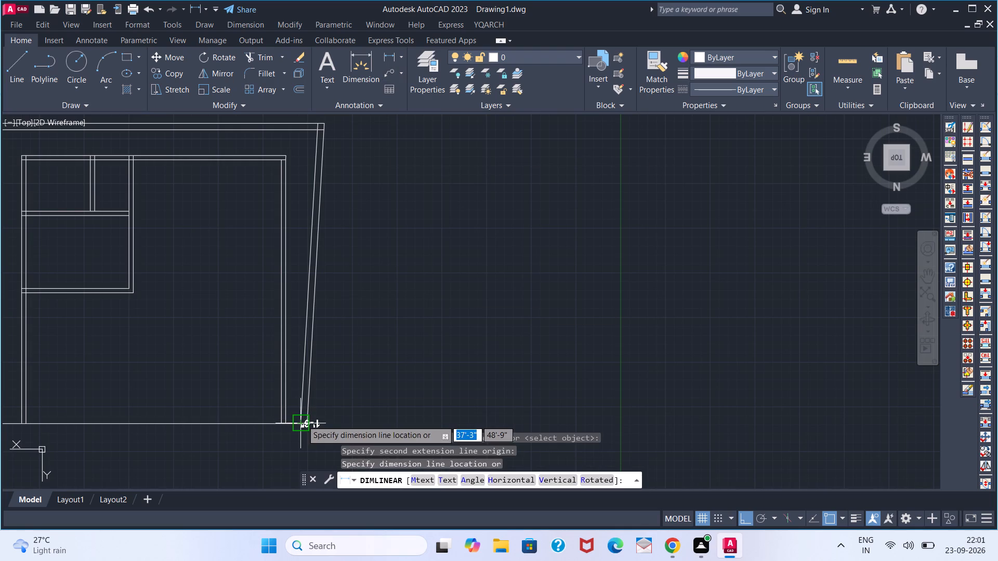
scroll(302, 410, up, 2)
key(Escape)
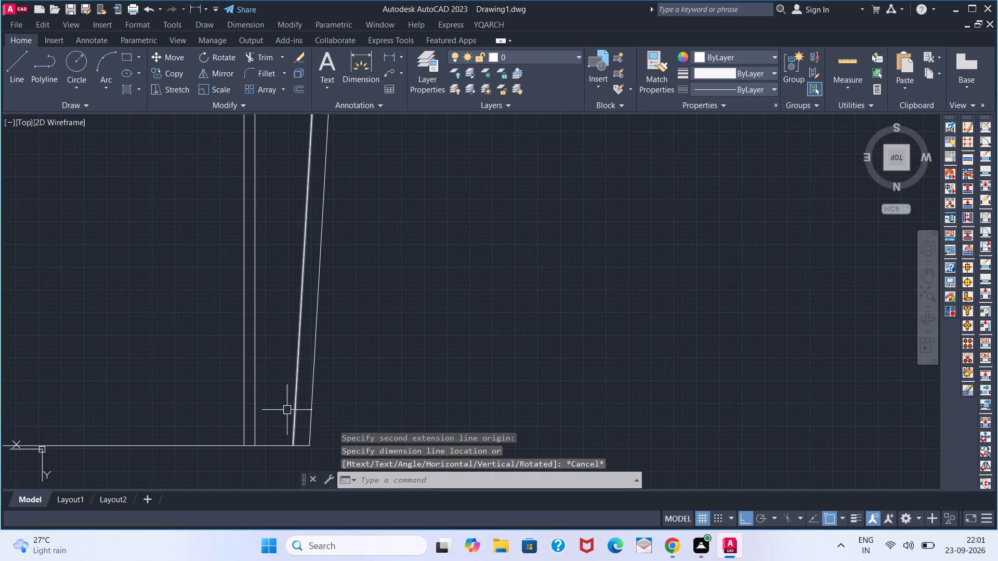
Start the Offset command for the next line near the new vertical wall.
scroll(245, 423, down, 1)
scroll(185, 386, down, 2)
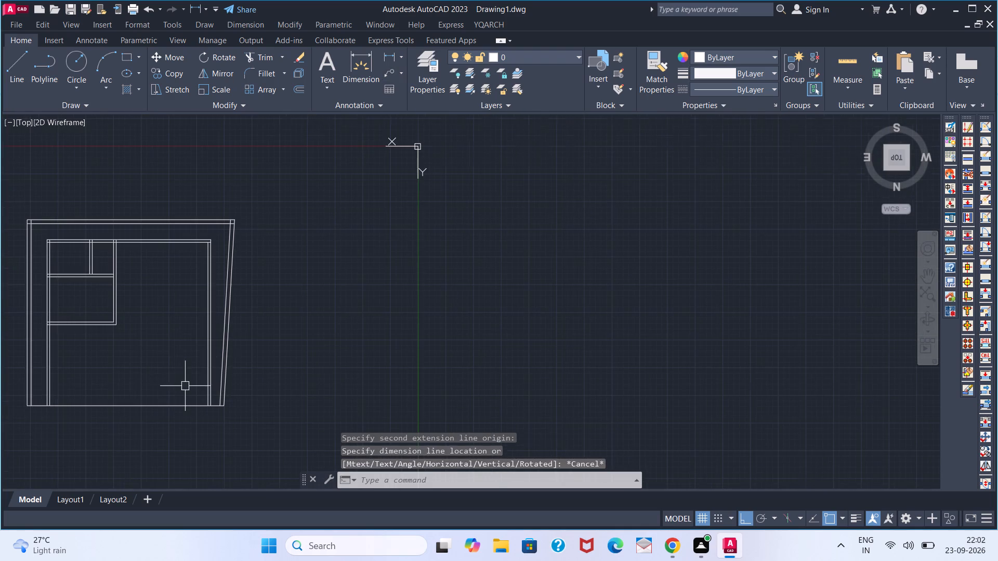
middle_drag(164, 371, 240, 393)
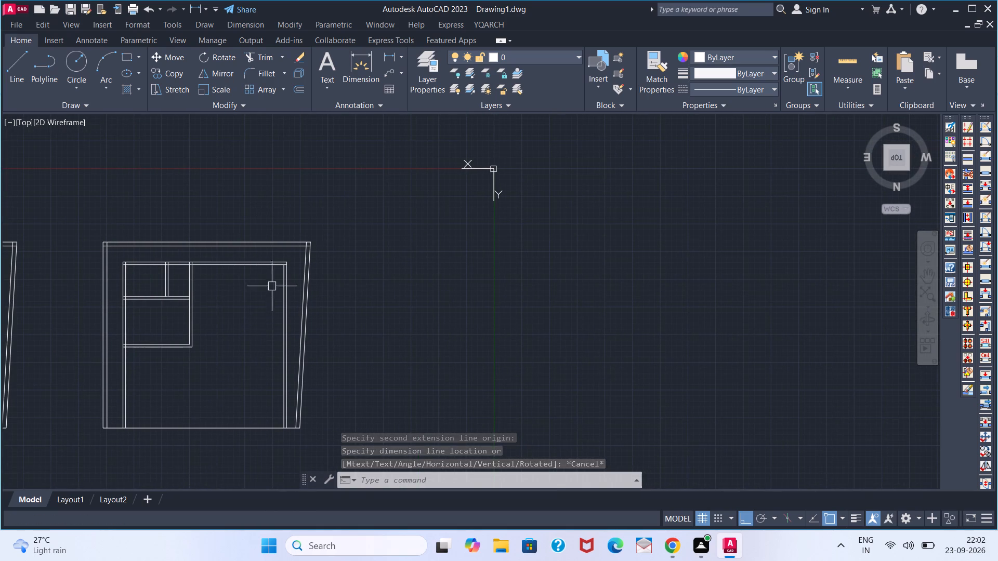
scroll(275, 274, up, 3)
scroll(287, 295, down, 1)
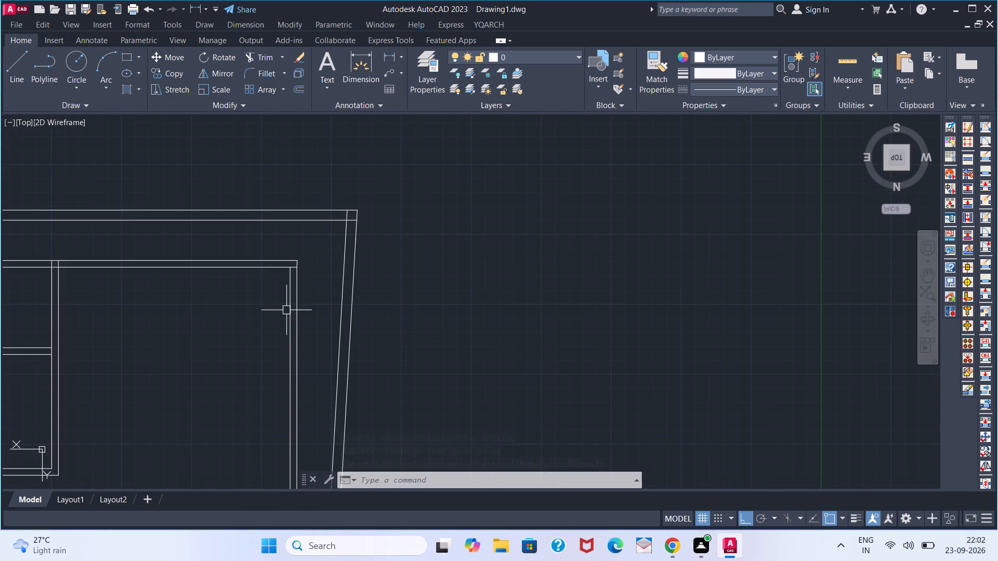
key(o)
key(Return)
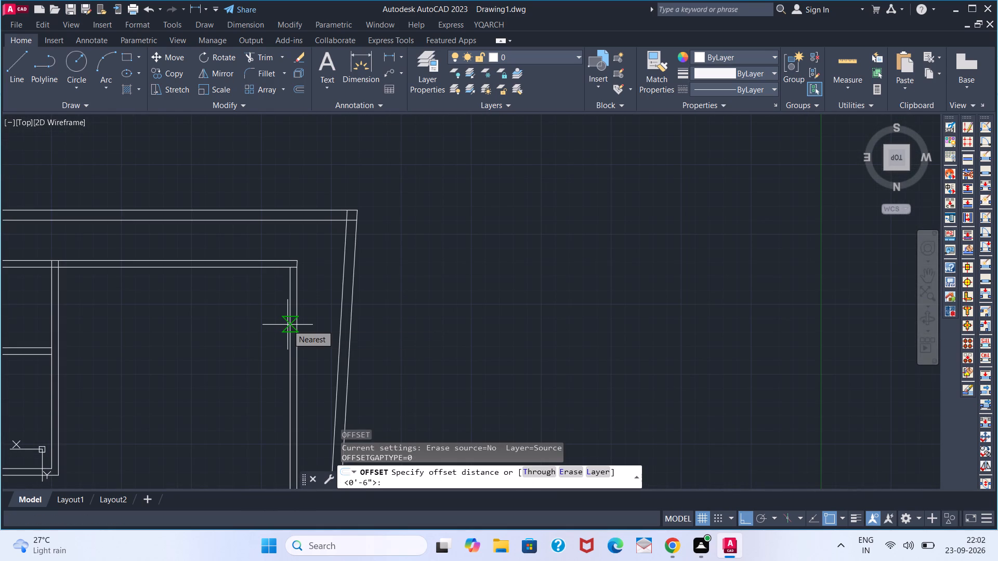
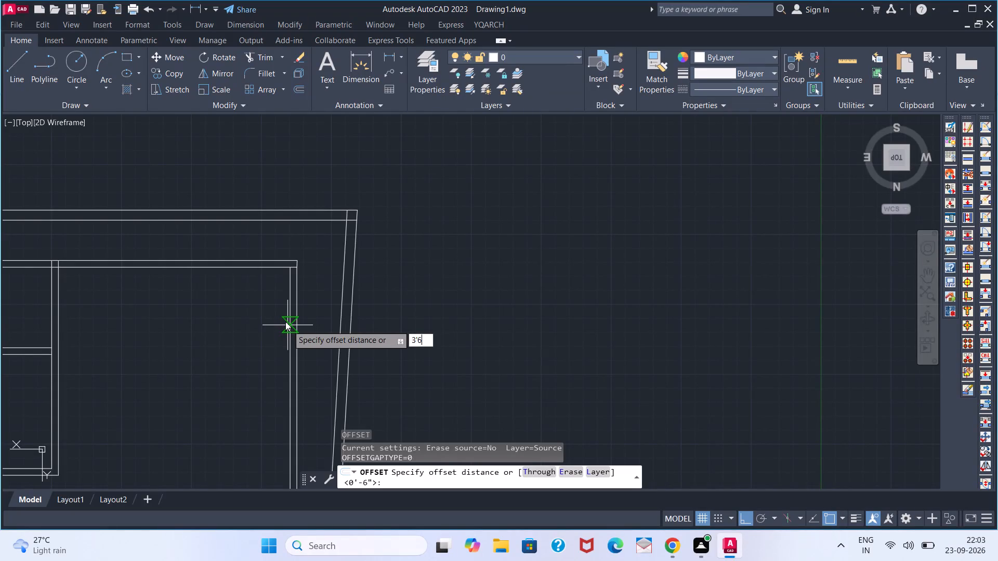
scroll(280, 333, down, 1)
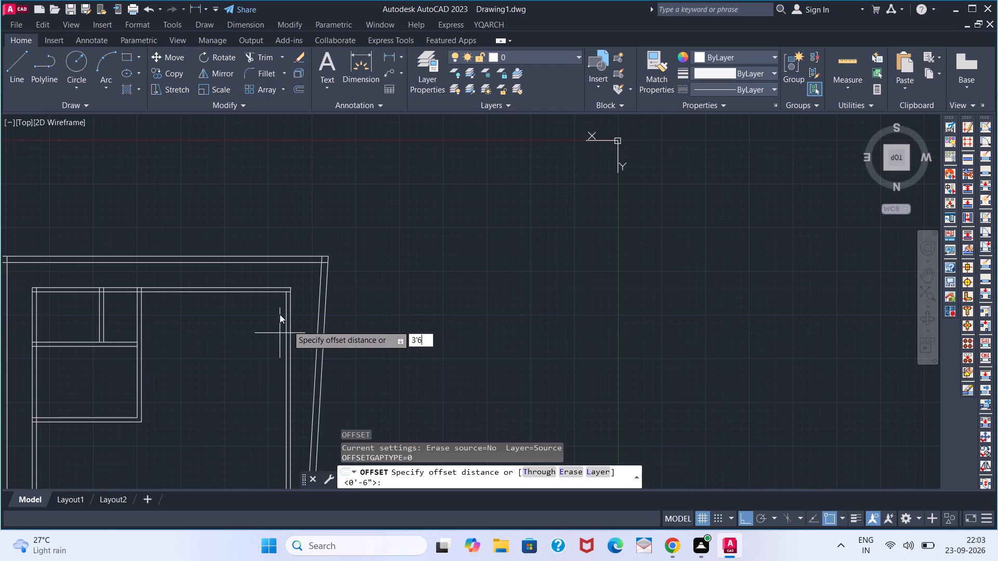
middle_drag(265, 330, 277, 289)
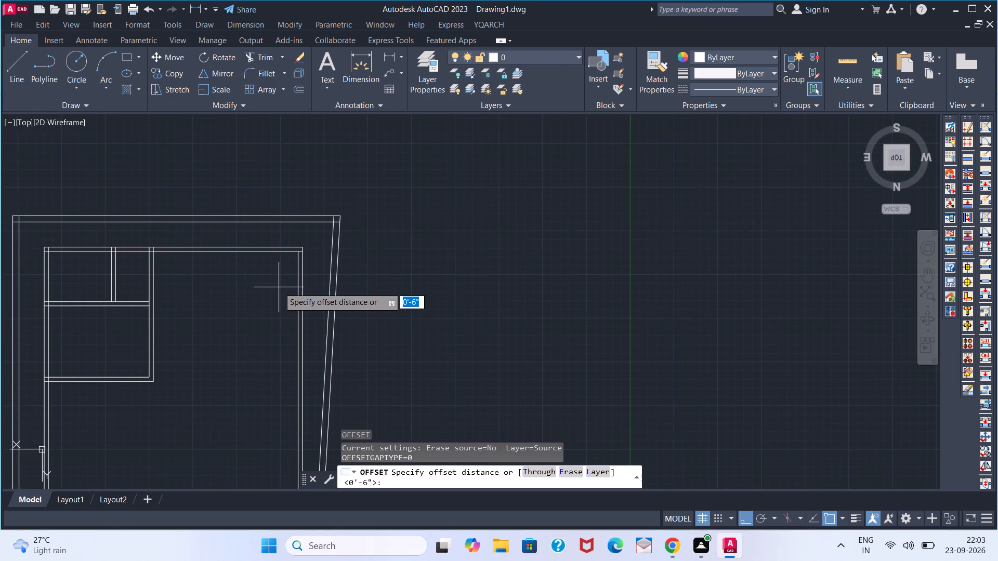
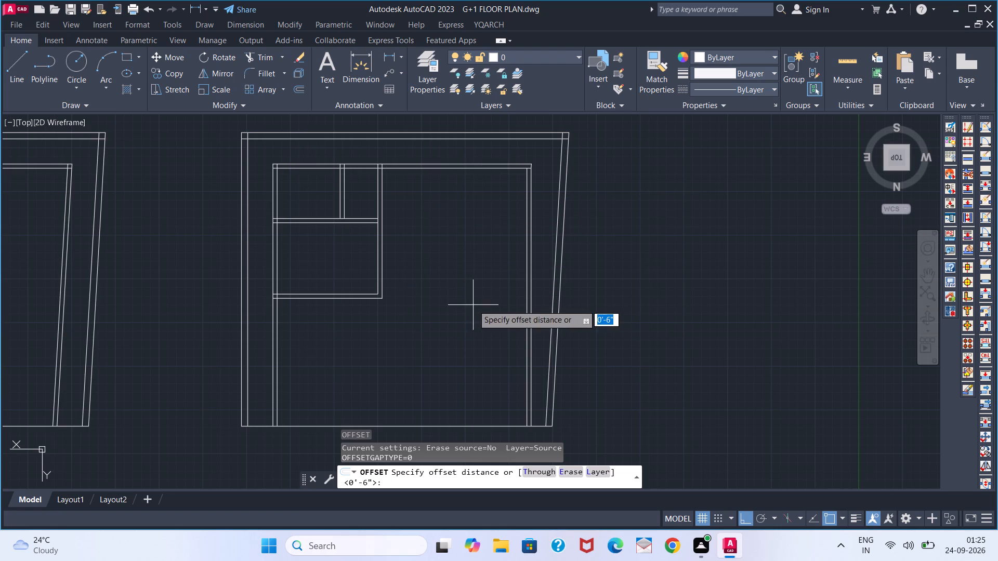
Check the length of the room block's outer partition face, from the inner top wall down to its free corner, using a temporary linear dimension.
click(385, 58)
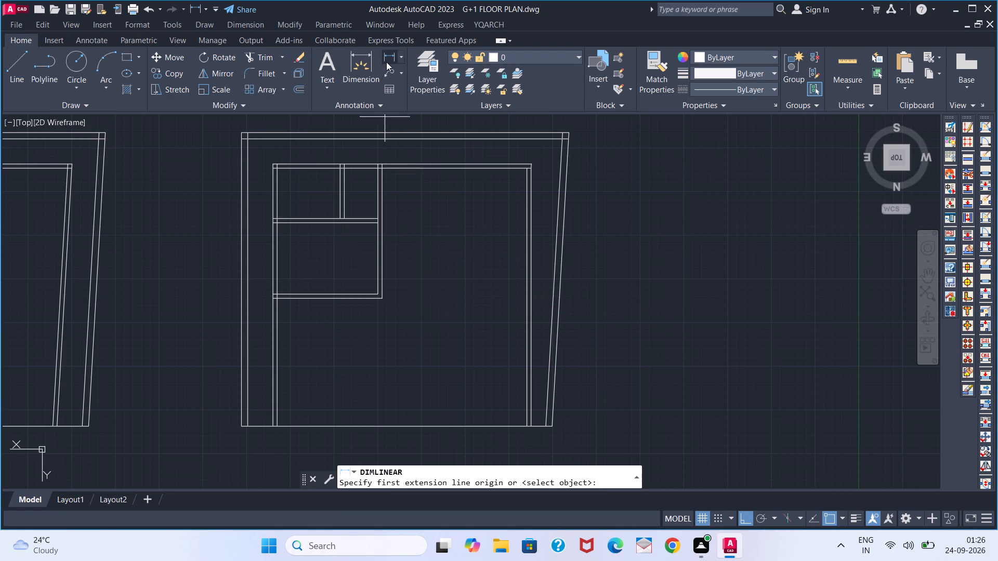
click(386, 169)
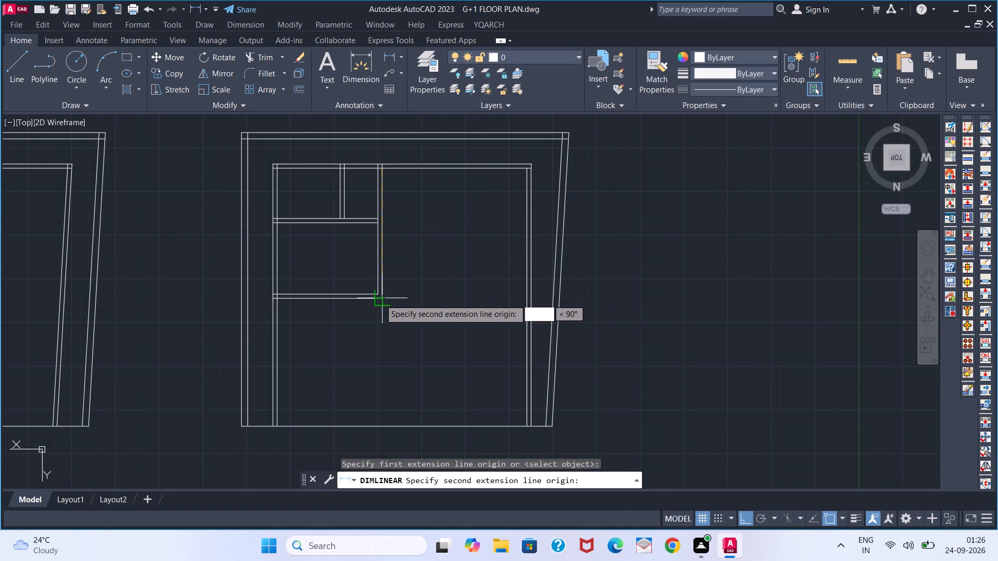
click(380, 299)
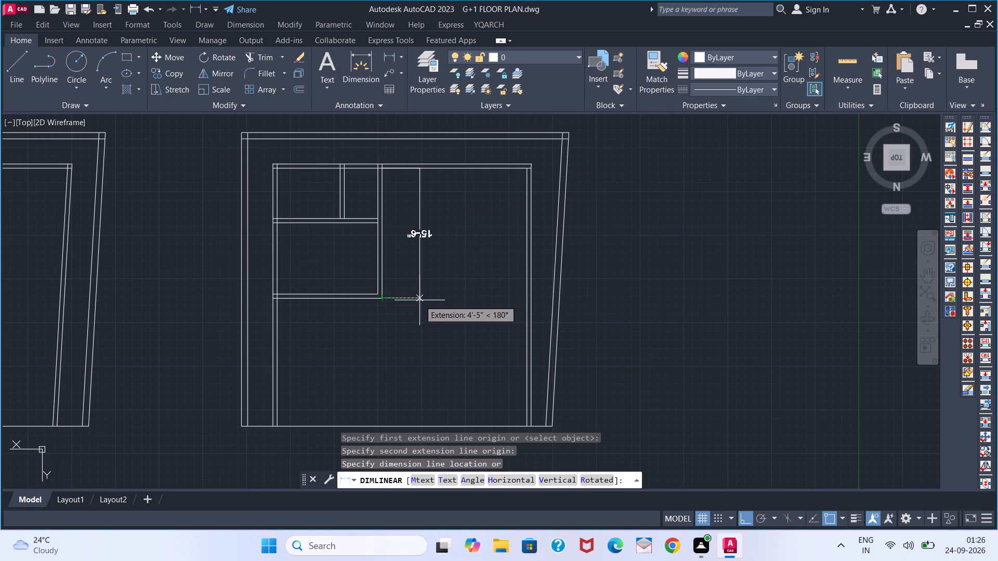
key(Escape)
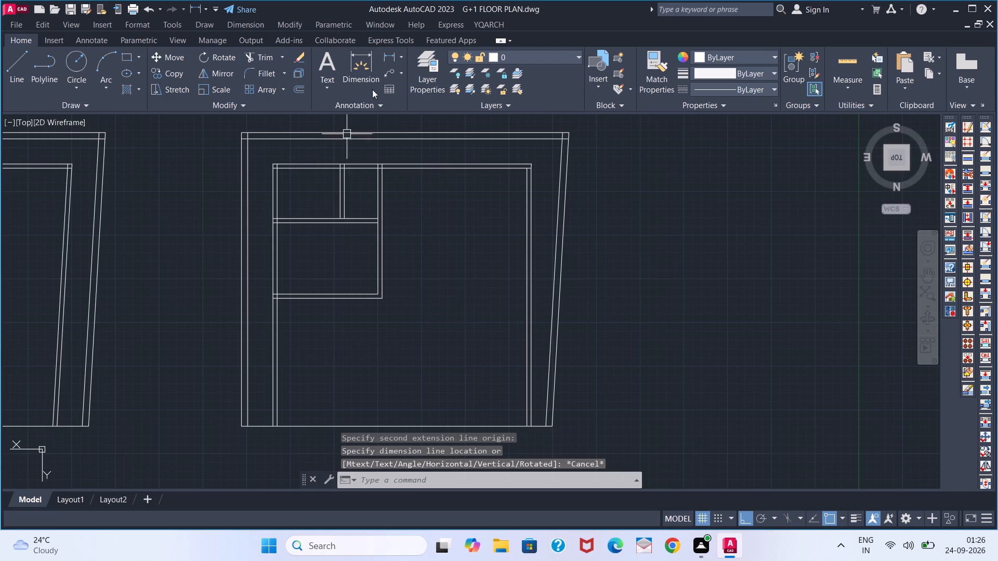
Start the Offset command for adding another wall line in the four-sided plan.
key(o)
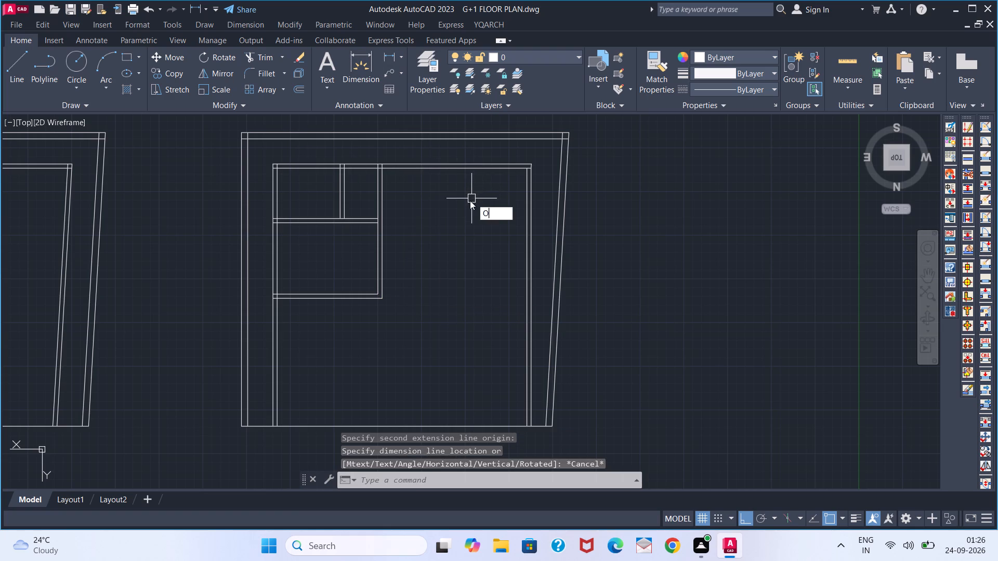
key(Return)
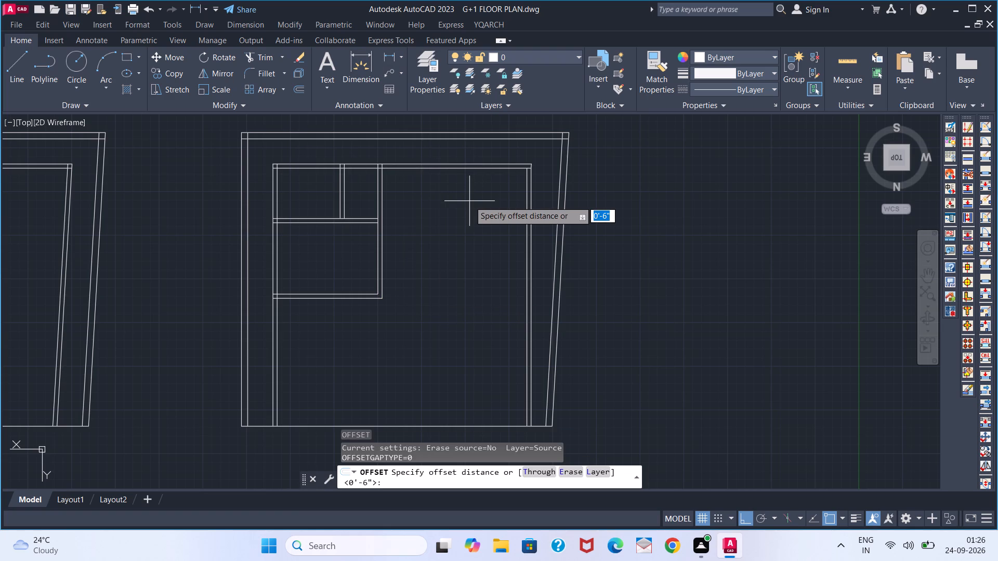
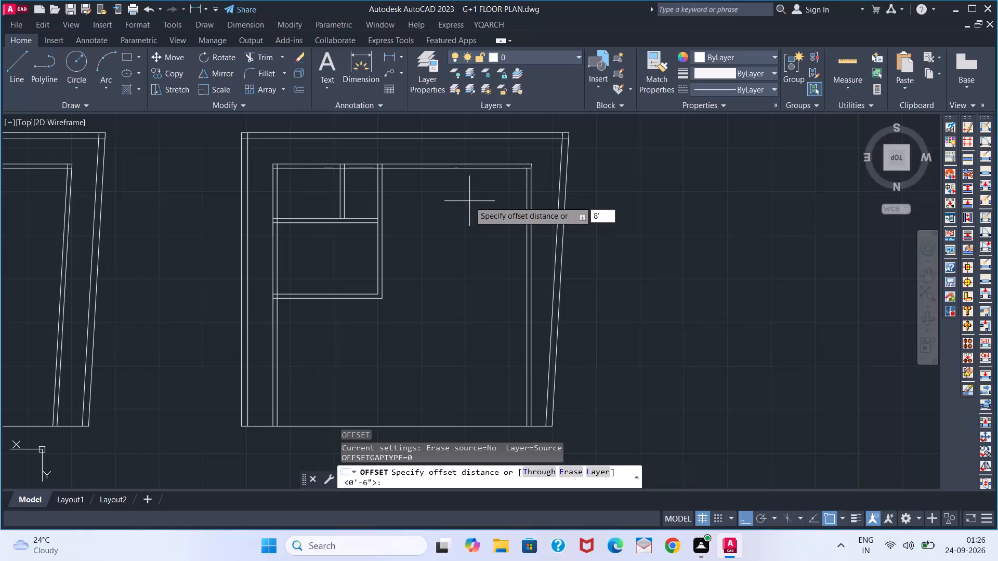
Offset the inner face of the slanted-side wall 8'6" into the plan, and offset the new line 6" to form a partition.
key(6)
key(Return)
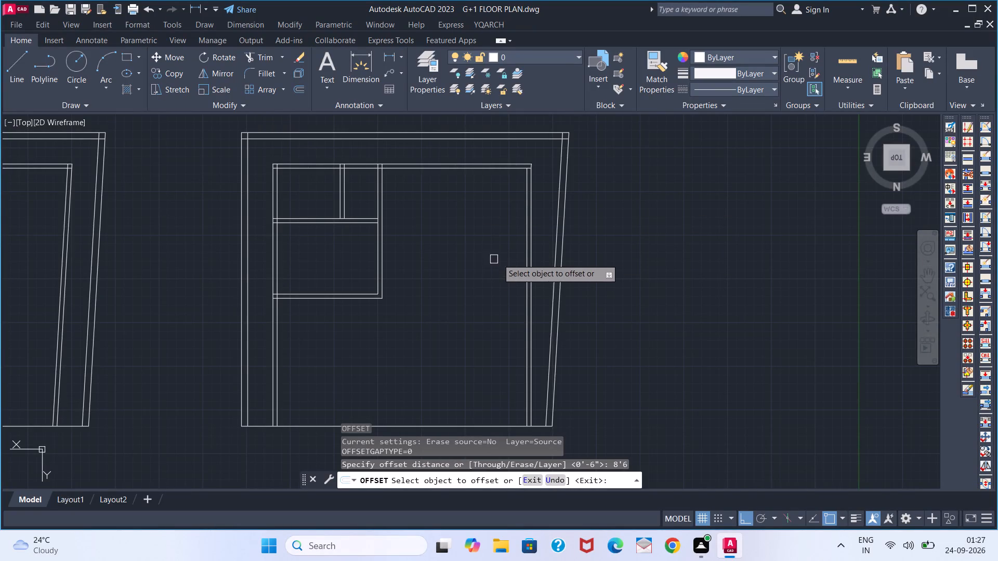
click(527, 258)
click(431, 255)
click(453, 256)
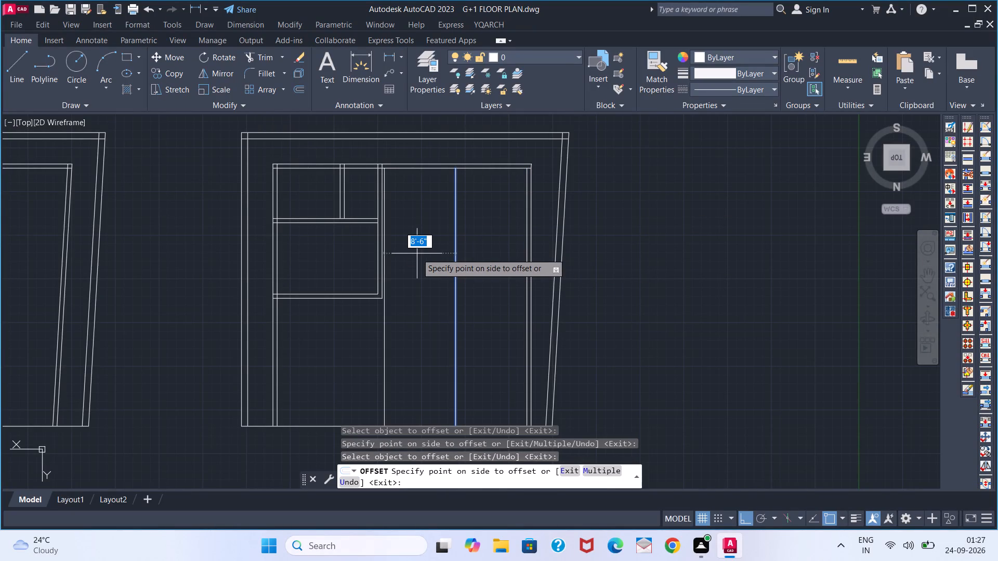
key(6)
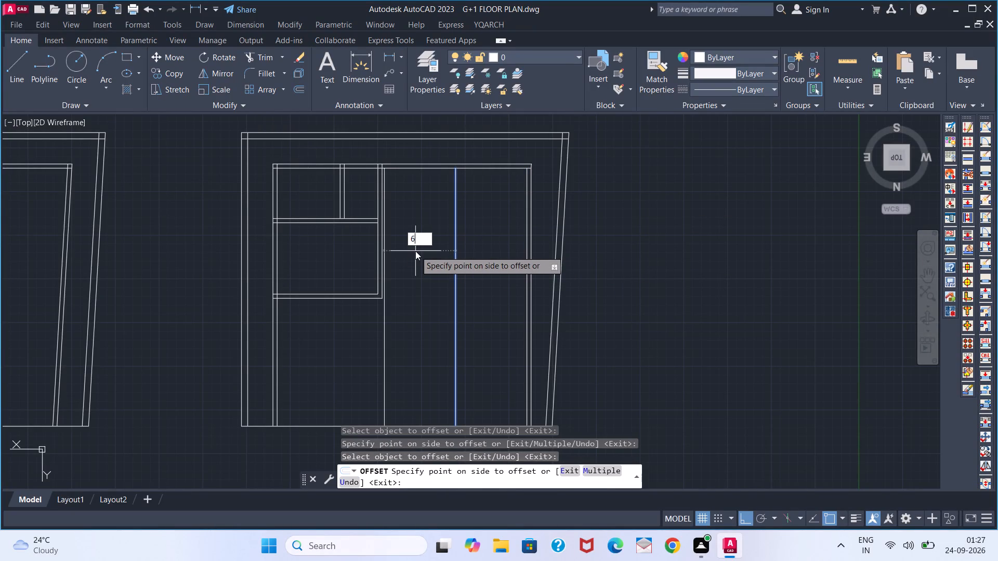
key(Return)
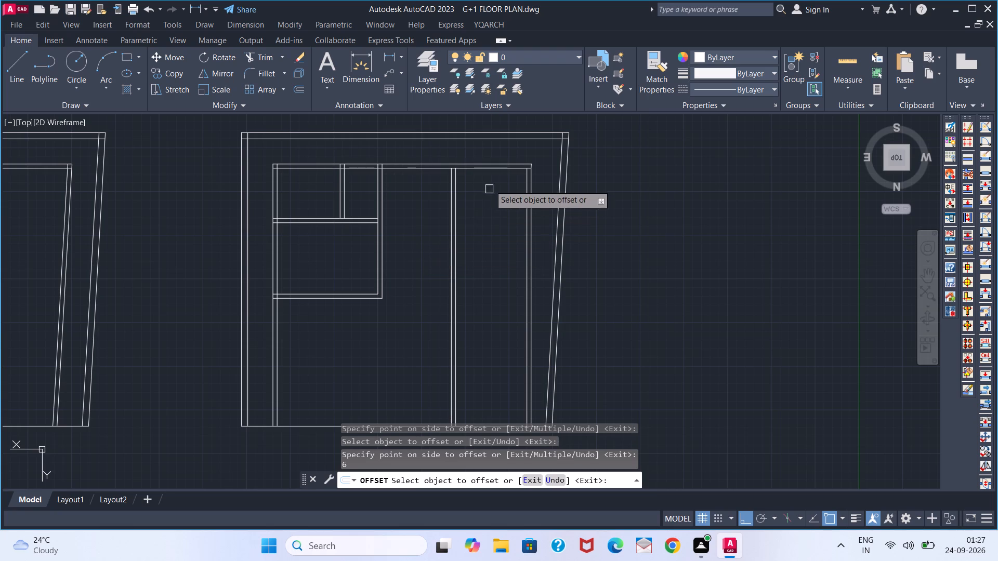
Offset the inner top wall line 13' downward, and offset the new line 6" to form a cross wall.
click(492, 171)
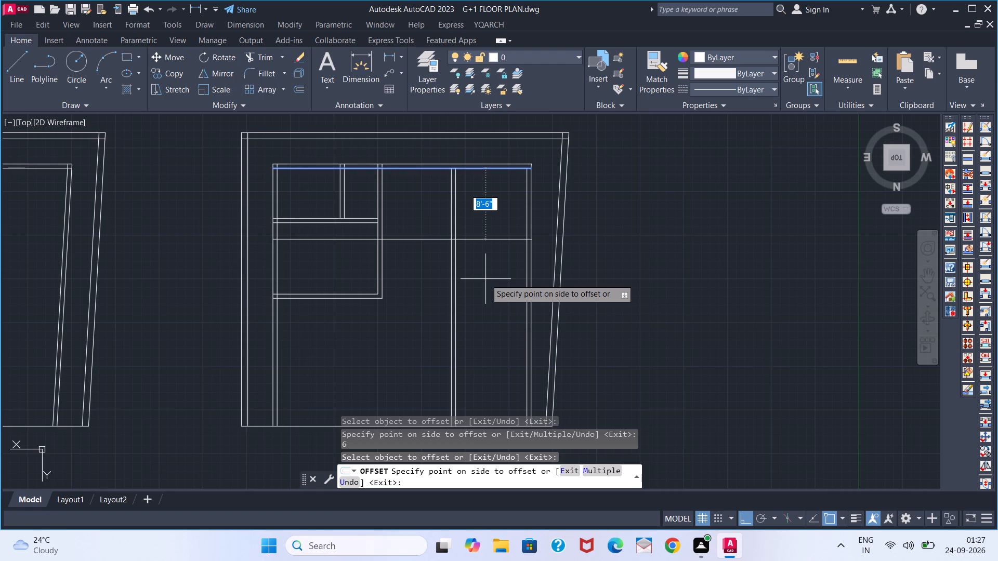
text(13')
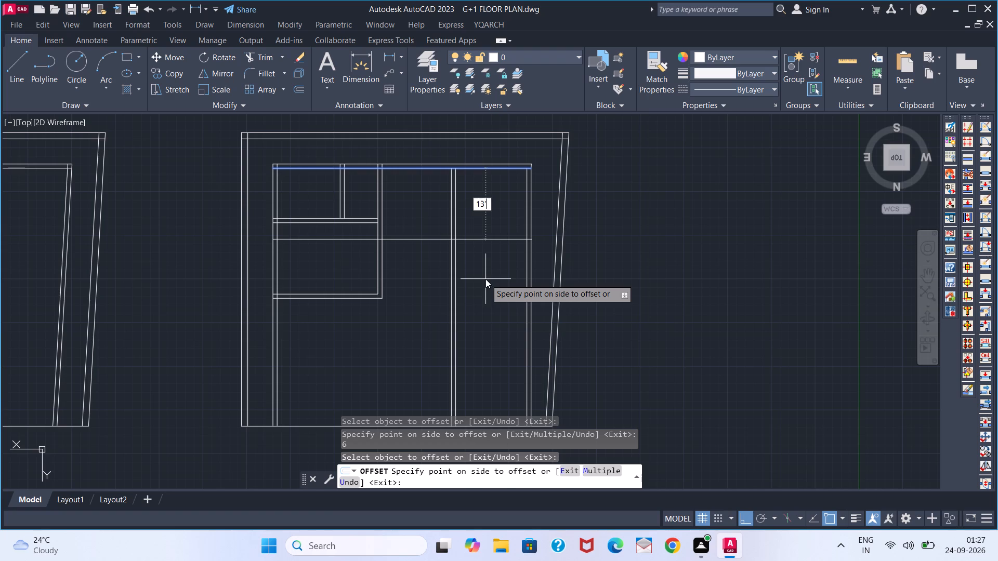
key(Return)
click(483, 275)
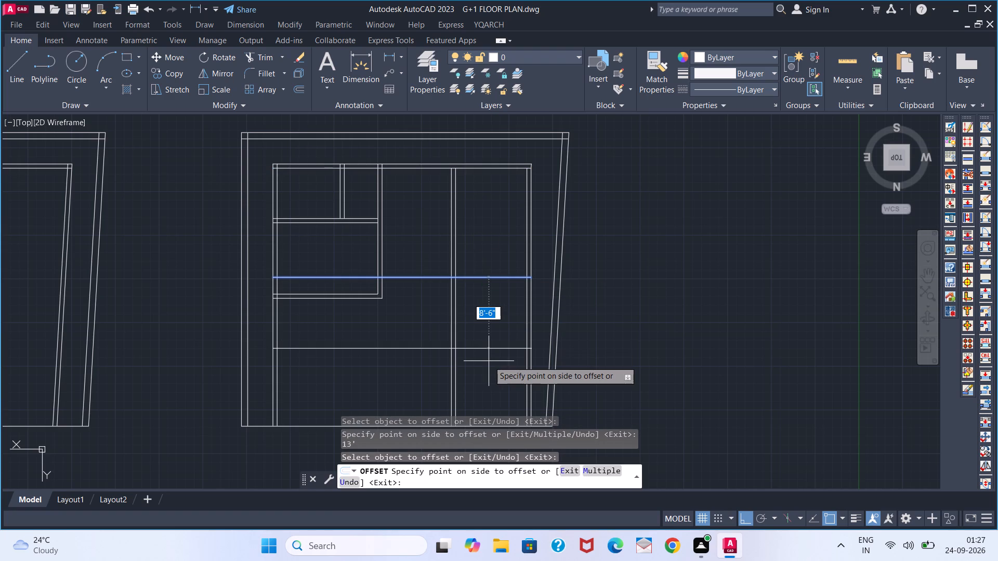
key(6)
key(Return)
key(space)
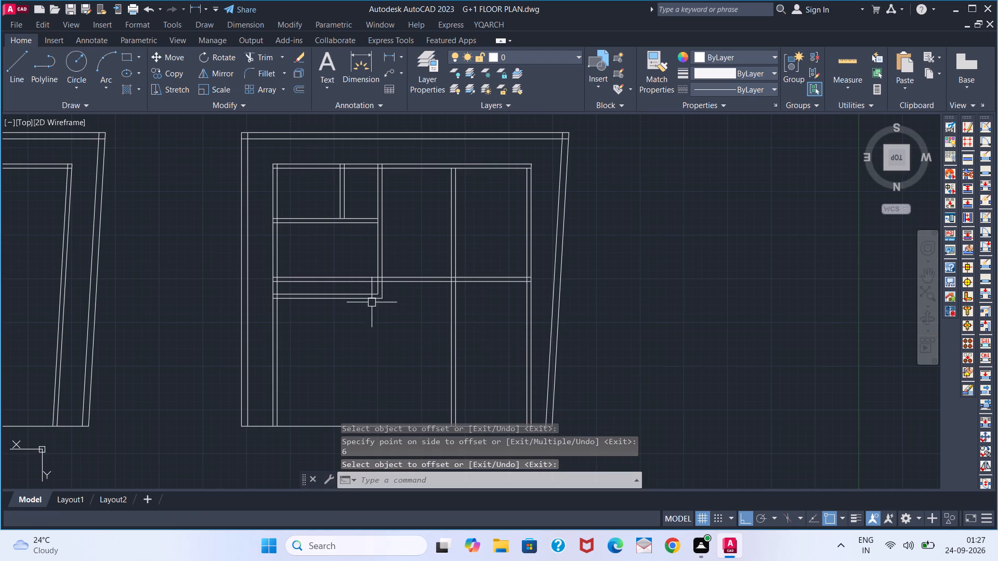
Trim away the room block's old lower wall, the partition ends below the new cross wall, and the stubs inside the outer wall.
scroll(351, 291, up, 3)
text(TR)
key(space)
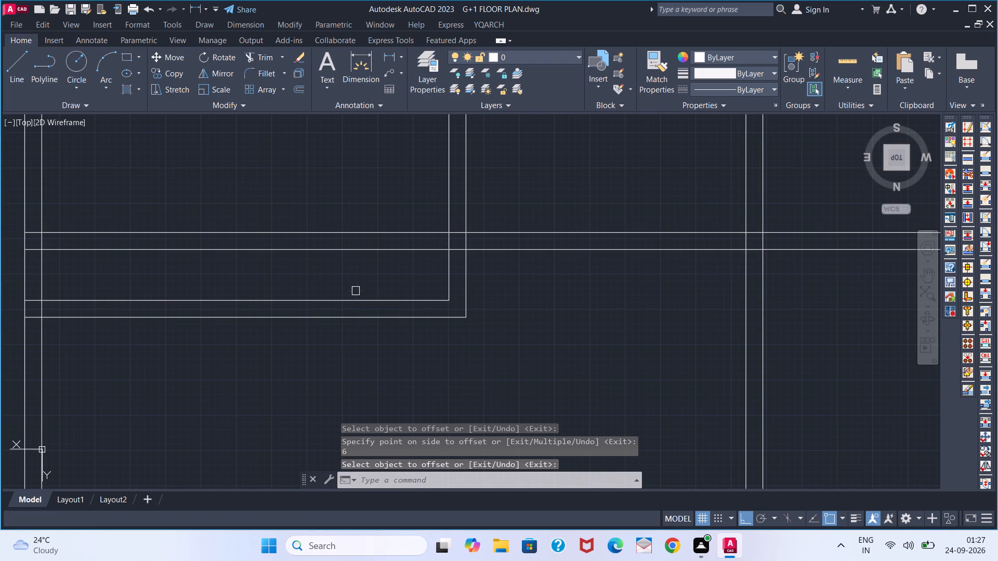
click(493, 278)
click(249, 332)
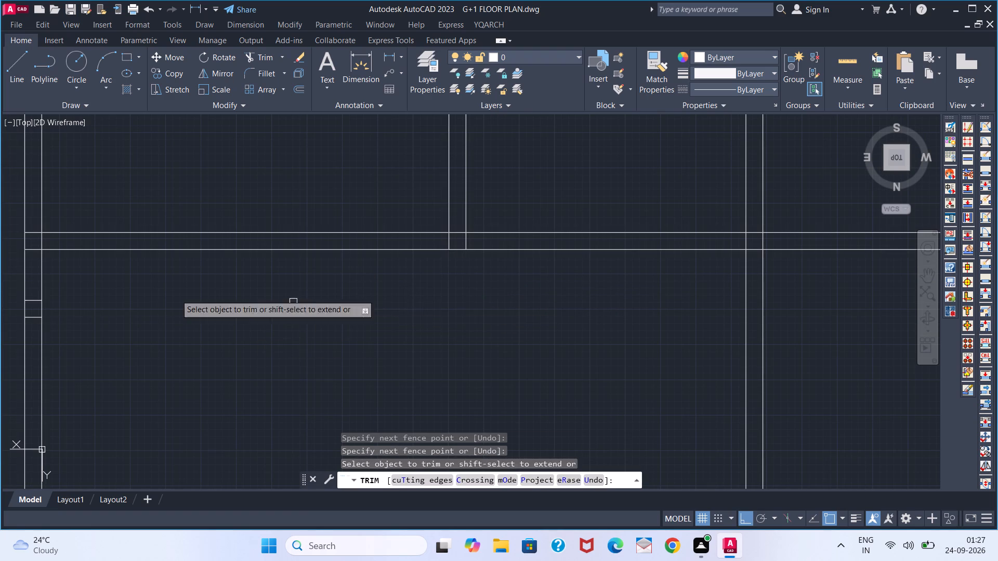
click(35, 321)
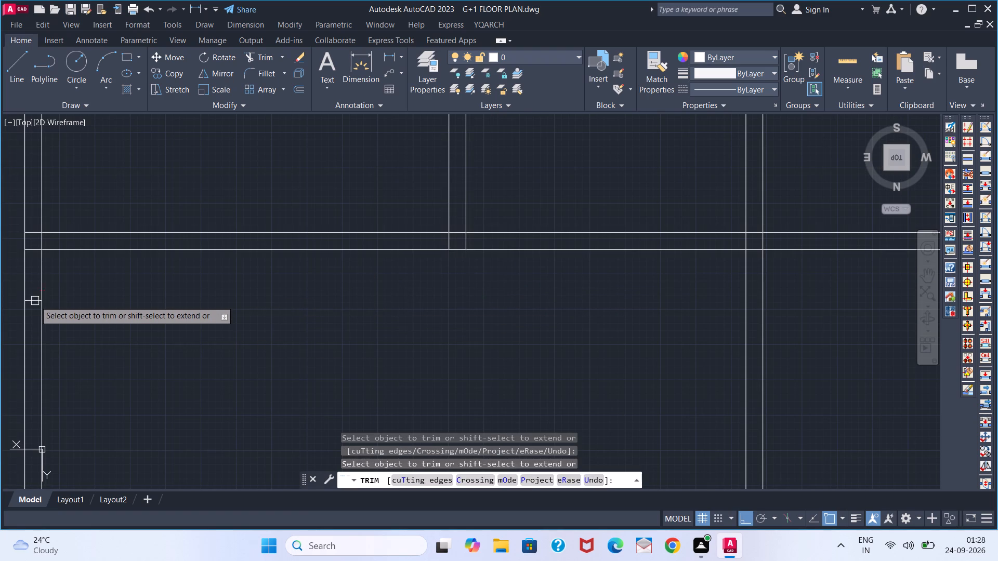
click(35, 301)
click(34, 251)
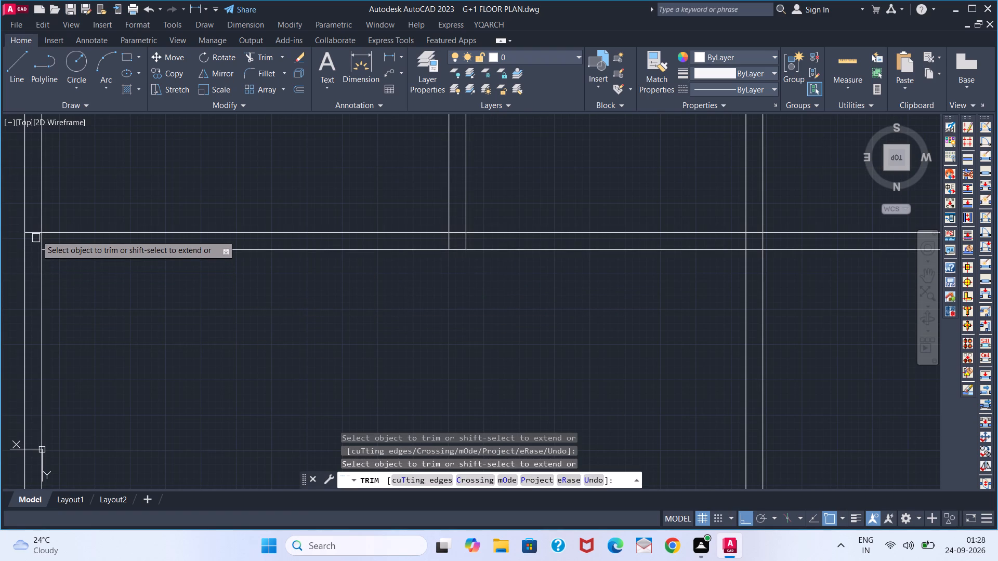
click(32, 232)
key(space)
scroll(509, 328, down, 2)
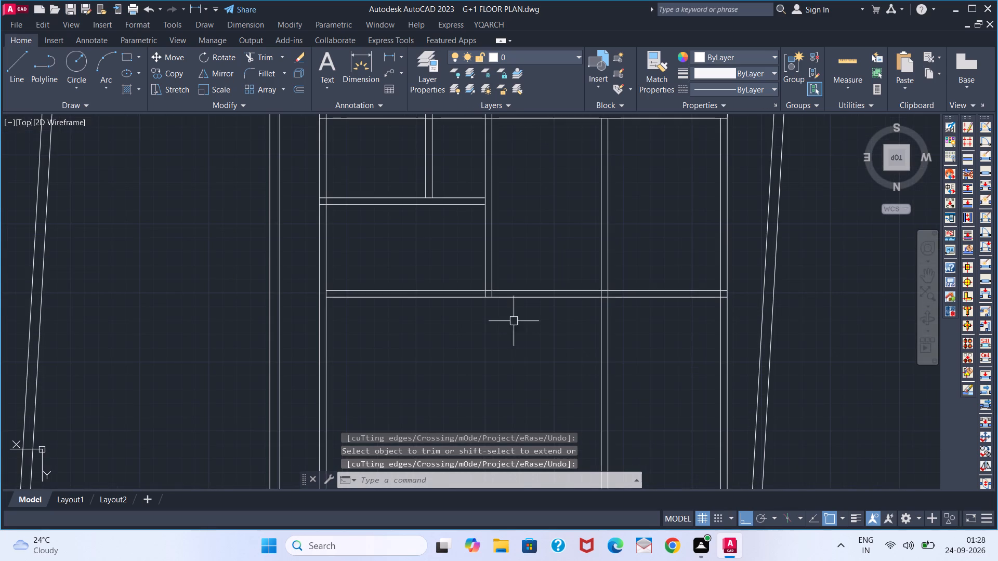
Trim both cross wall lines out of the open space between the room block and the new partition.
middle_drag(494, 333, 365, 358)
key(space)
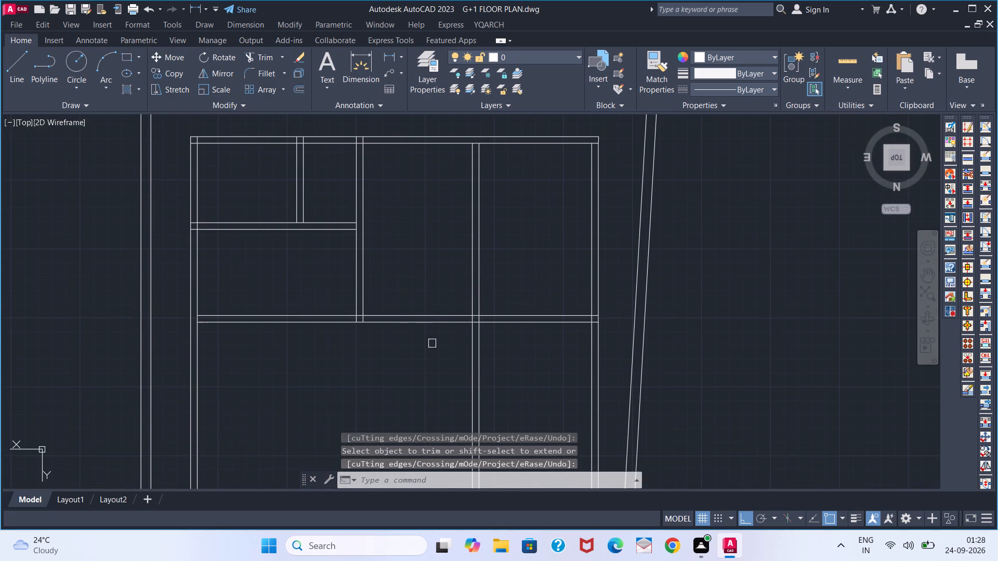
click(424, 302)
click(373, 367)
key(space)
Trim both lines of the new partition below the cross wall to close off the second room.
scroll(392, 354, down, 2)
middle_drag(378, 367, 375, 350)
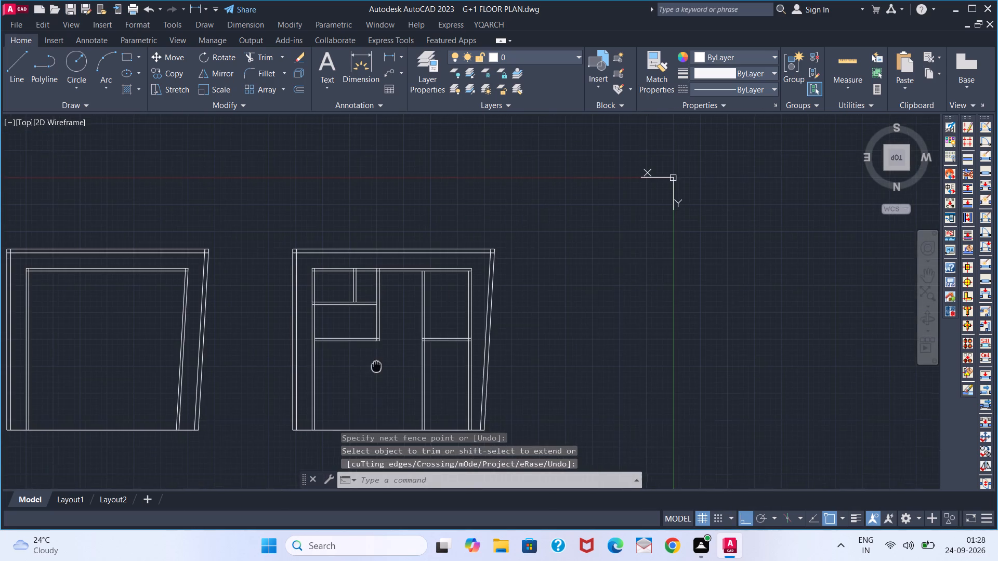
middle_drag(375, 350, 388, 306)
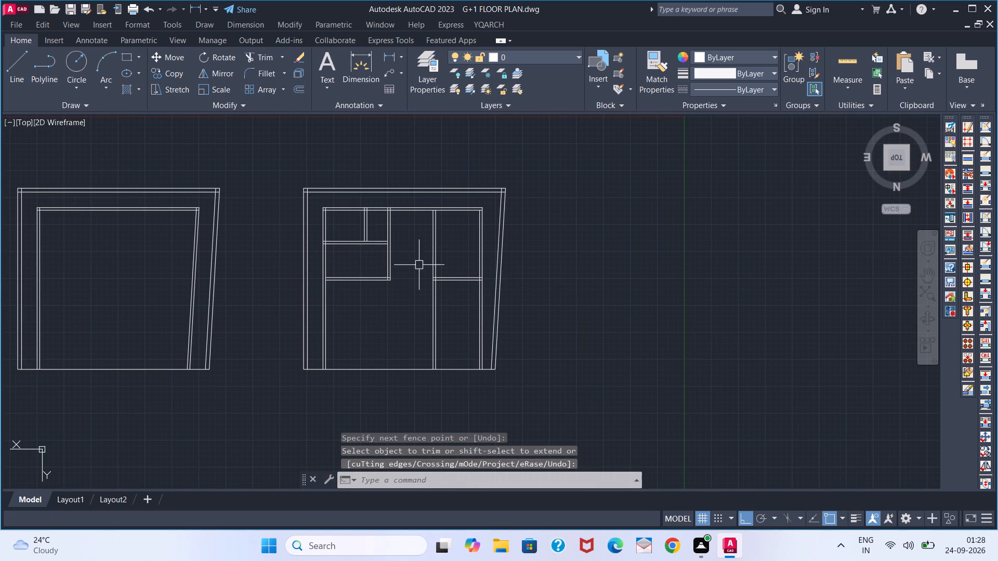
key(space)
click(437, 311)
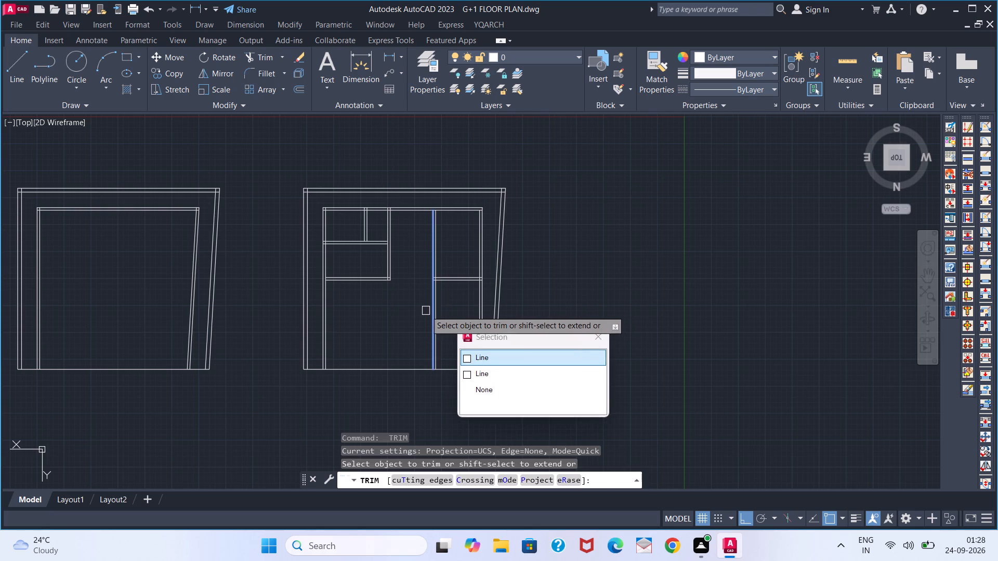
key(space)
click(434, 312)
key(space)
Trim the leftover top wall line segments at the second room's partition junction and at its outer wall corner.
scroll(428, 313, down, 1)
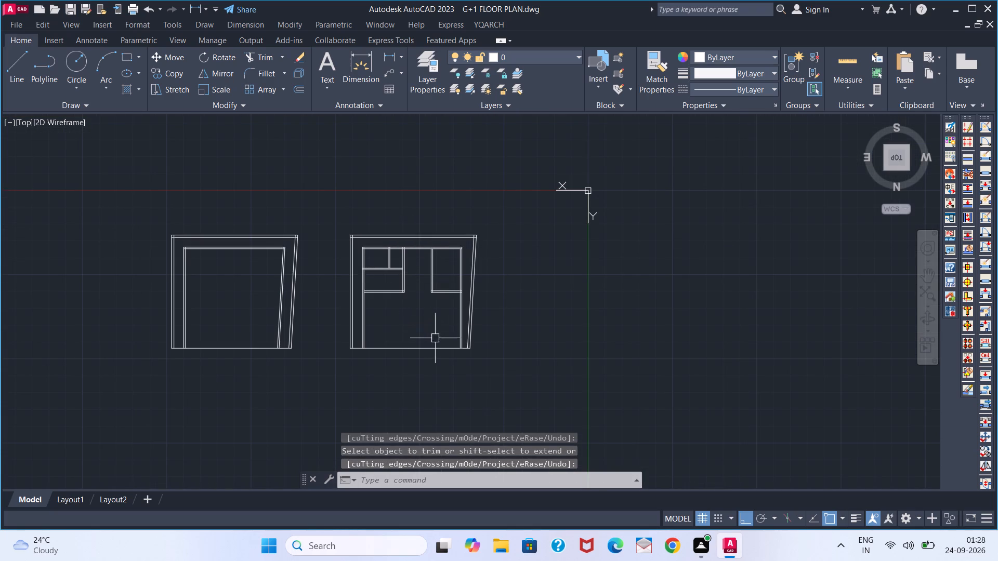
scroll(437, 328, up, 2)
scroll(419, 326, down, 1)
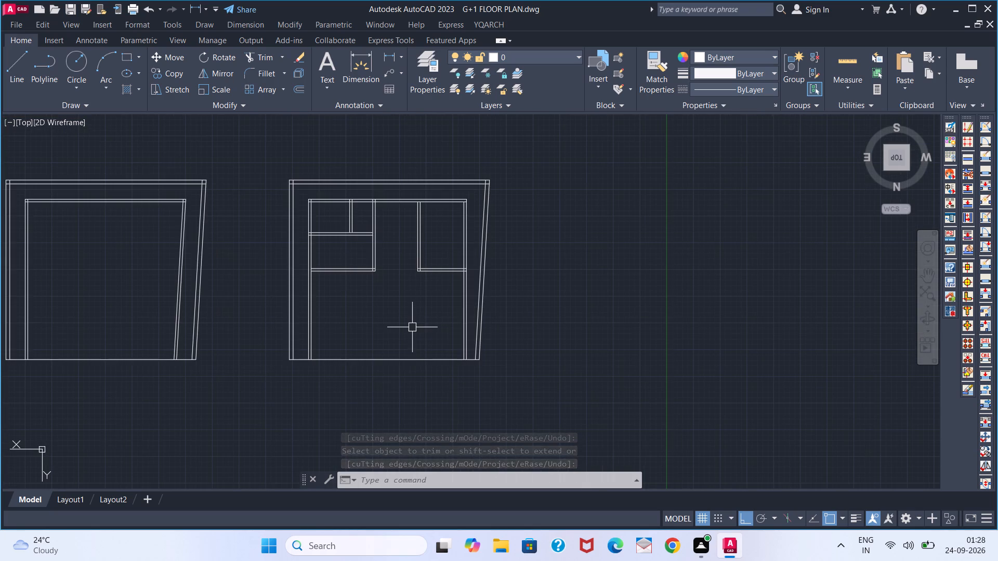
middle_drag(406, 318, 485, 310)
scroll(480, 302, up, 1)
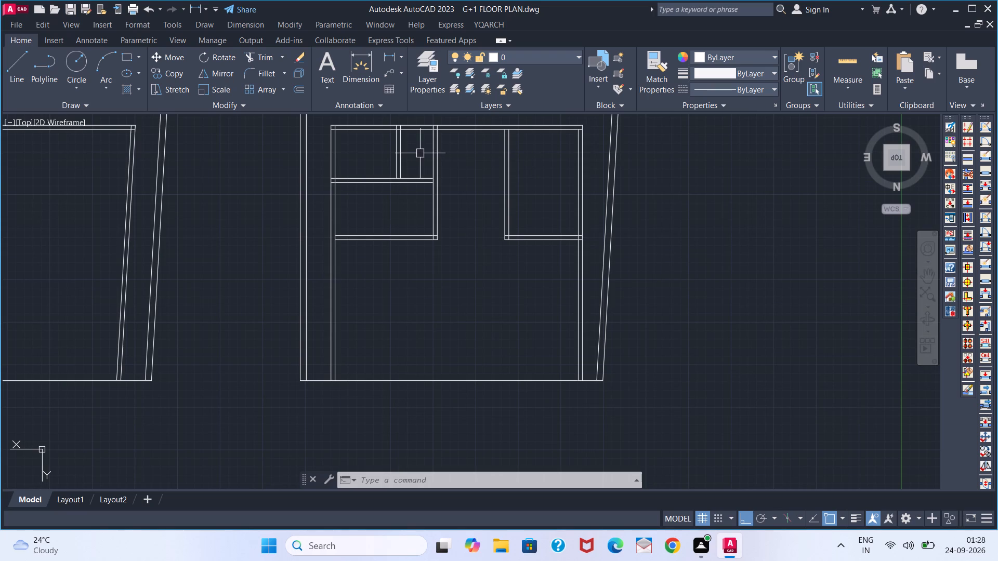
middle_drag(455, 215, 465, 223)
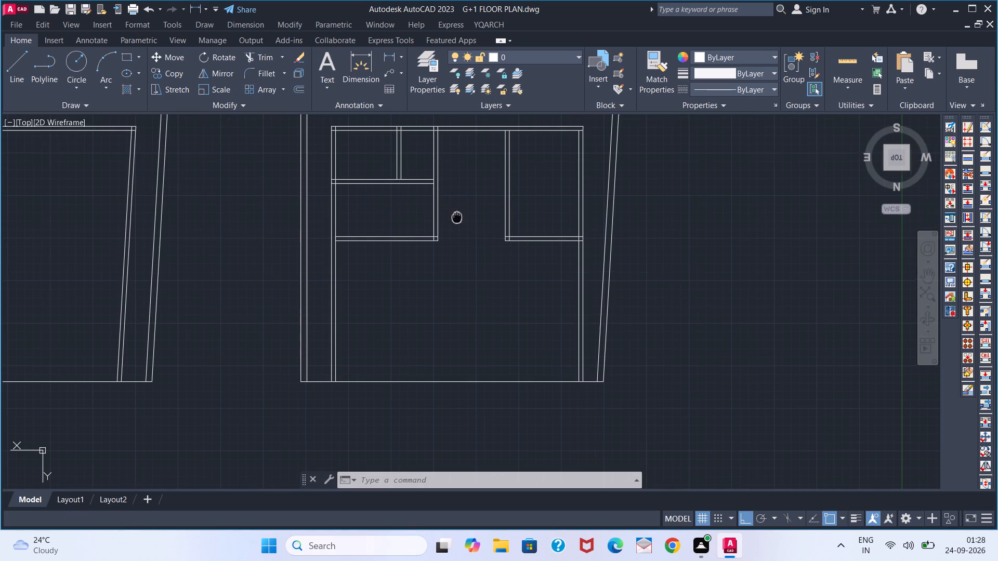
middle_drag(465, 223, 490, 269)
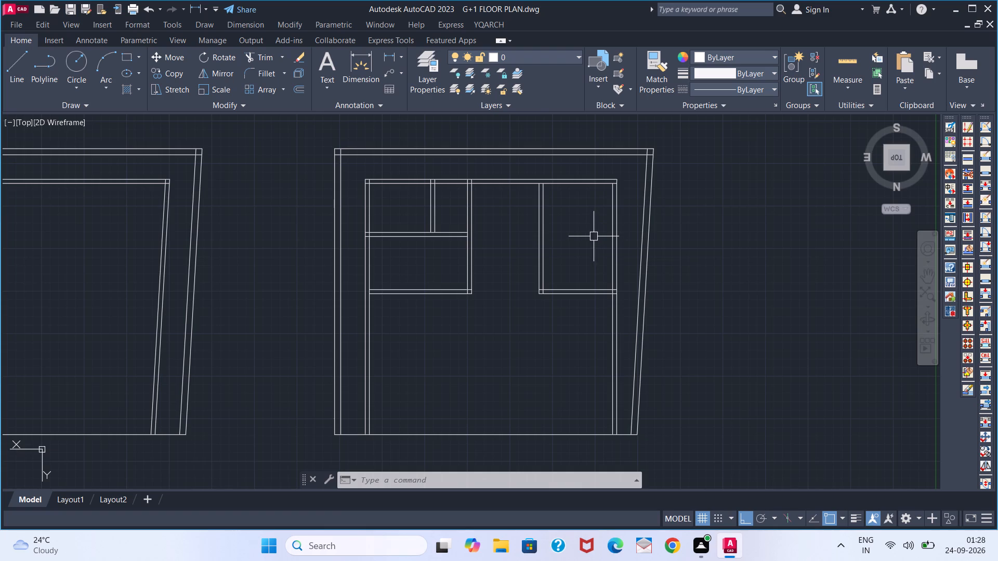
scroll(573, 228, up, 1)
scroll(522, 161, up, 1)
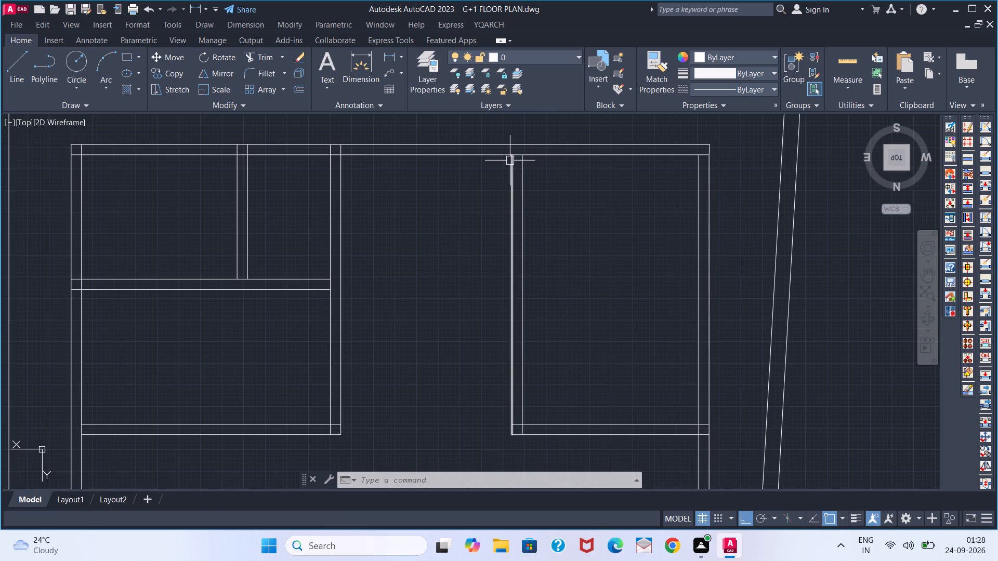
key(t)
text(R)
key(space)
scroll(514, 159, up, 3)
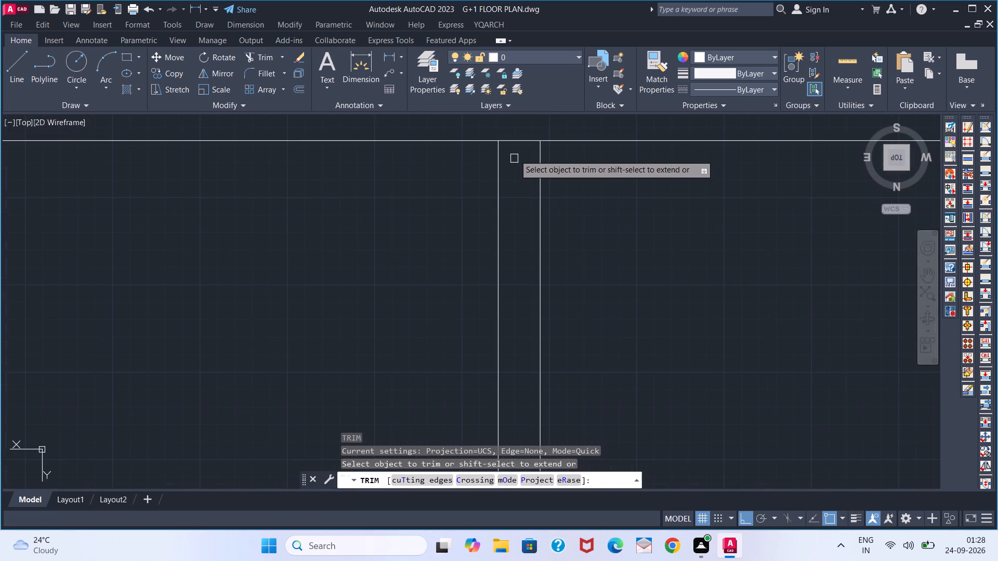
click(518, 143)
key(space)
scroll(518, 168, down, 2)
middle_drag(696, 206, 452, 253)
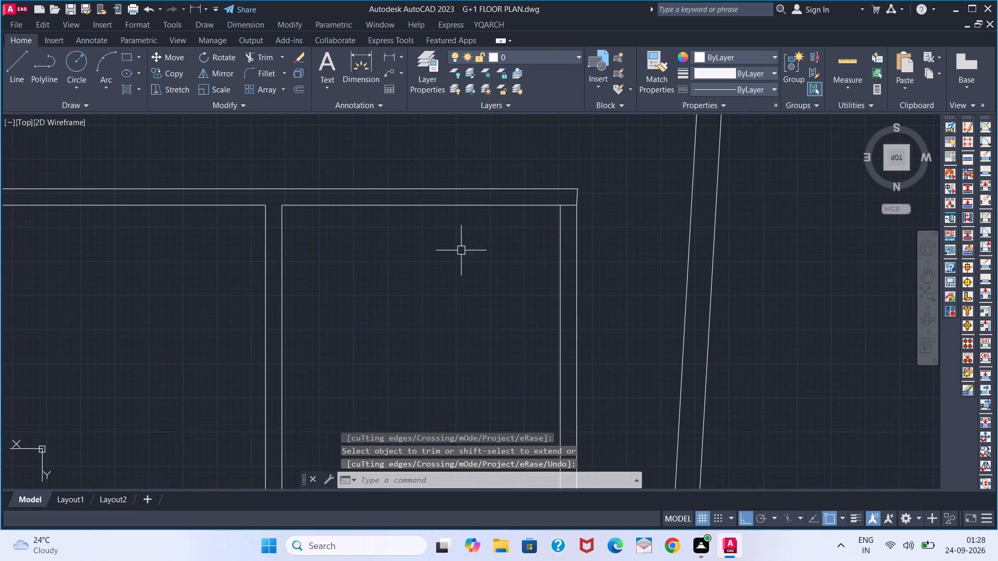
key(space)
scroll(584, 205, up, 1)
click(553, 205)
key(space)
Offset the second room's top inner line 3'6" downward, and offset the resulting line a further 6' down.
scroll(452, 261, down, 1)
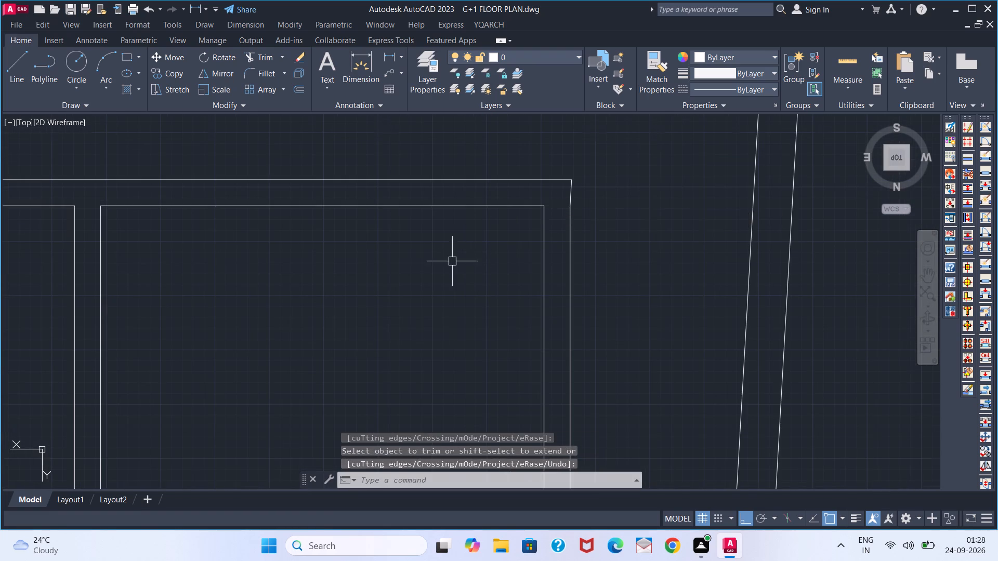
scroll(452, 261, down, 1)
middle_drag(430, 272, 451, 238)
scroll(442, 253, down, 1)
middle_drag(434, 263, 452, 233)
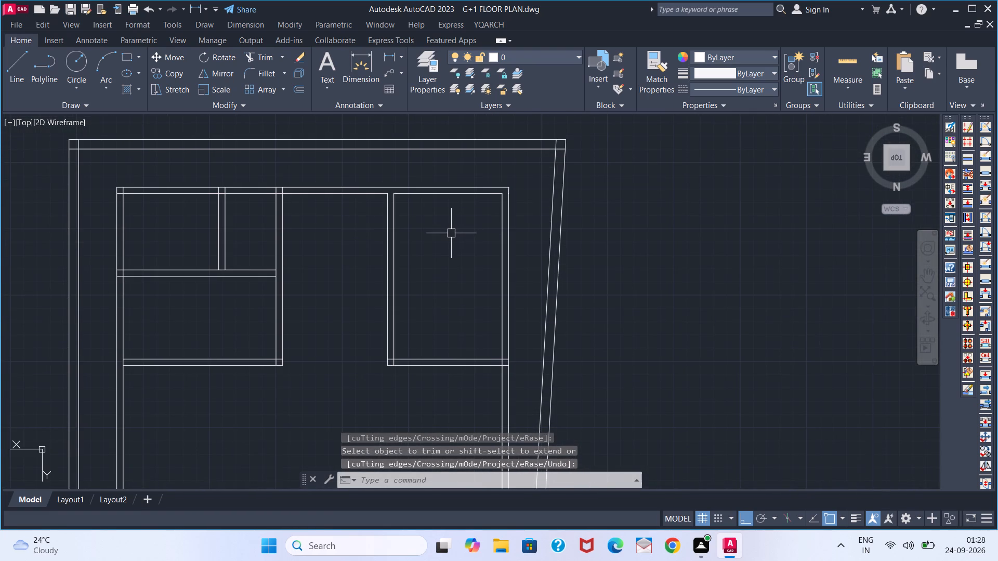
key(o)
key(Return)
key(3)
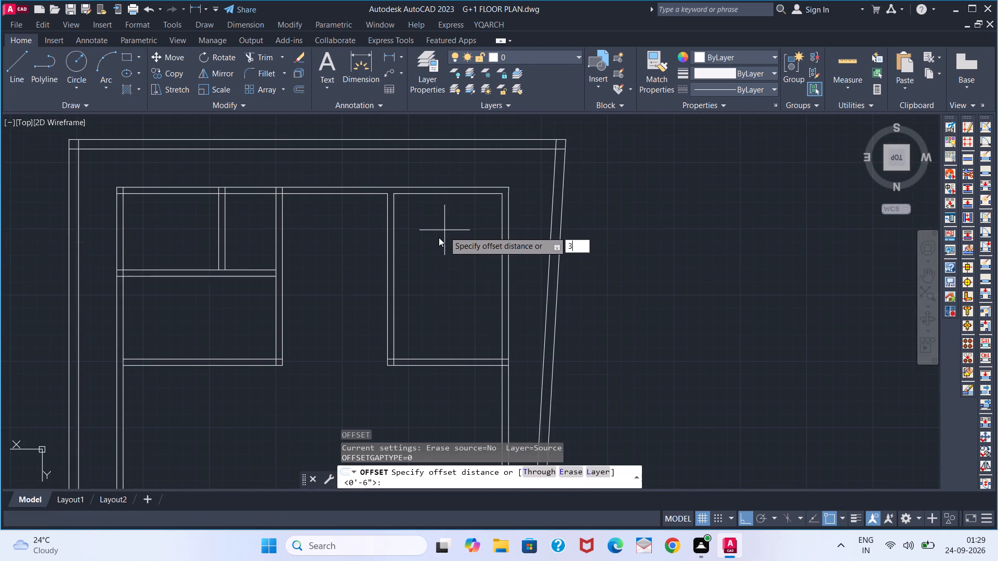
text('6)
key(Return)
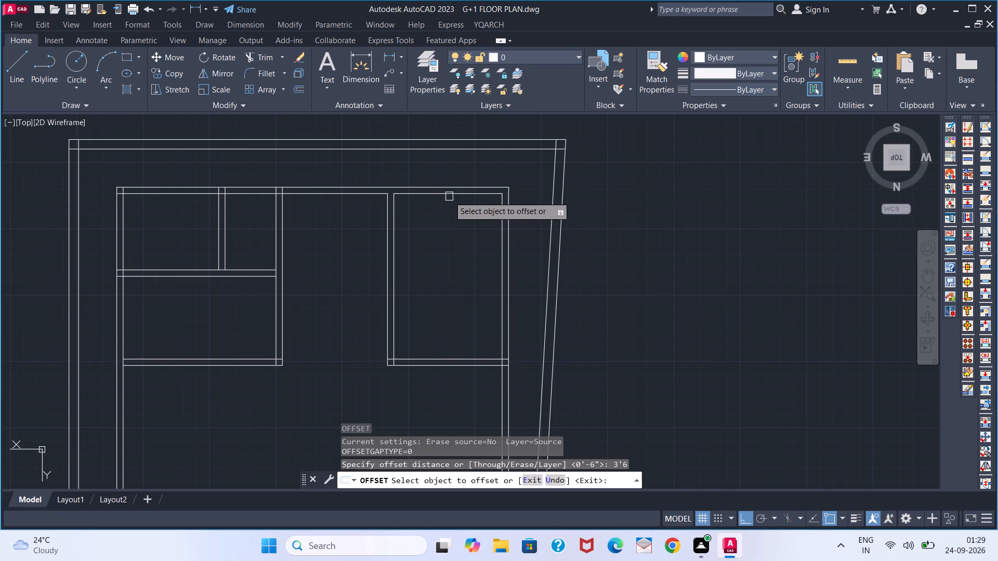
click(449, 196)
click(449, 266)
click(464, 241)
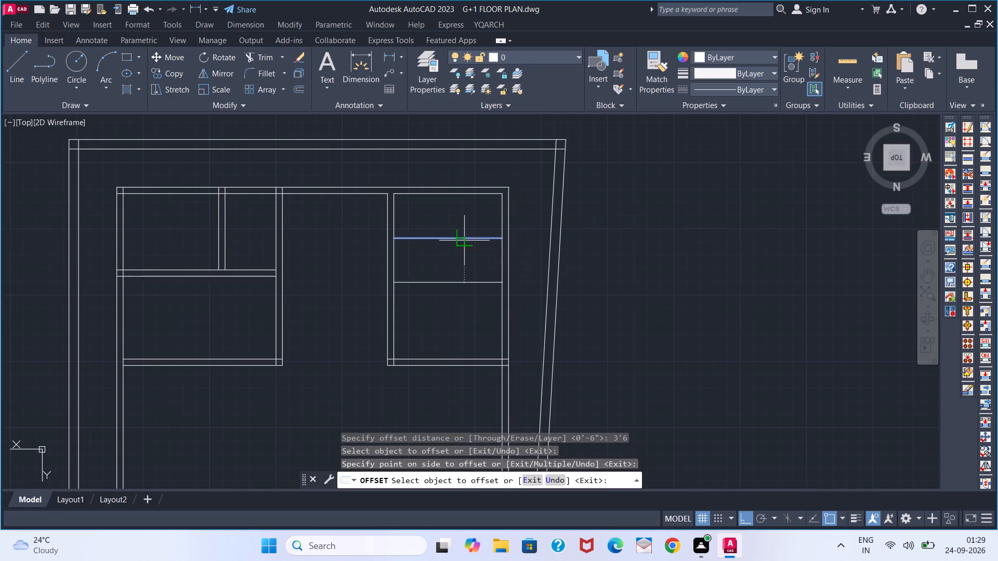
text(6')
key(Return)
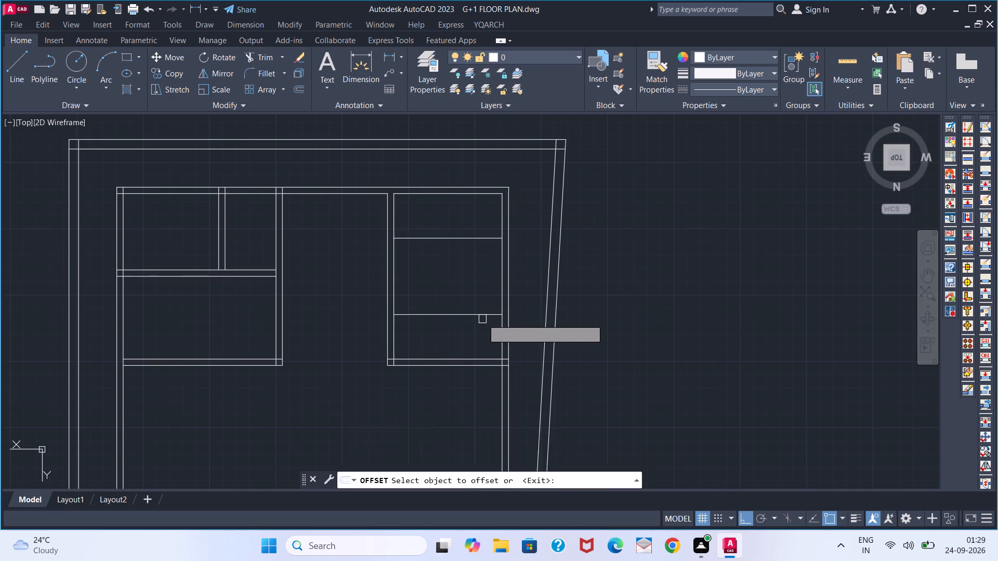
key(space)
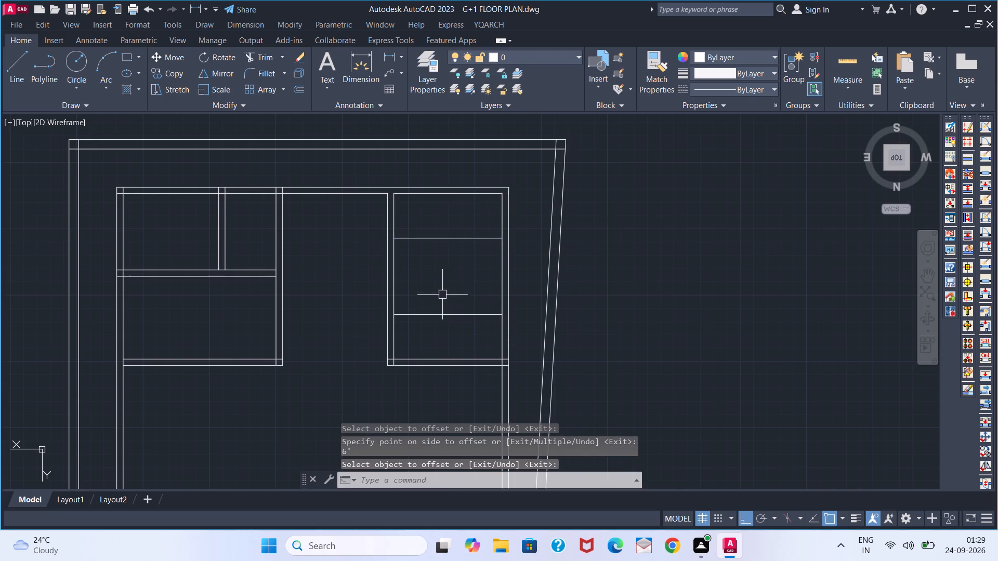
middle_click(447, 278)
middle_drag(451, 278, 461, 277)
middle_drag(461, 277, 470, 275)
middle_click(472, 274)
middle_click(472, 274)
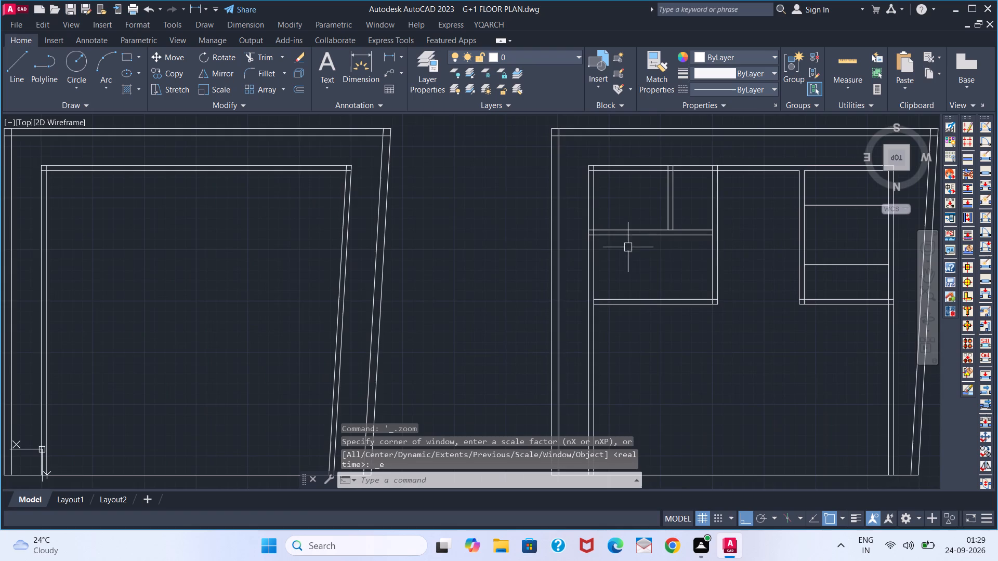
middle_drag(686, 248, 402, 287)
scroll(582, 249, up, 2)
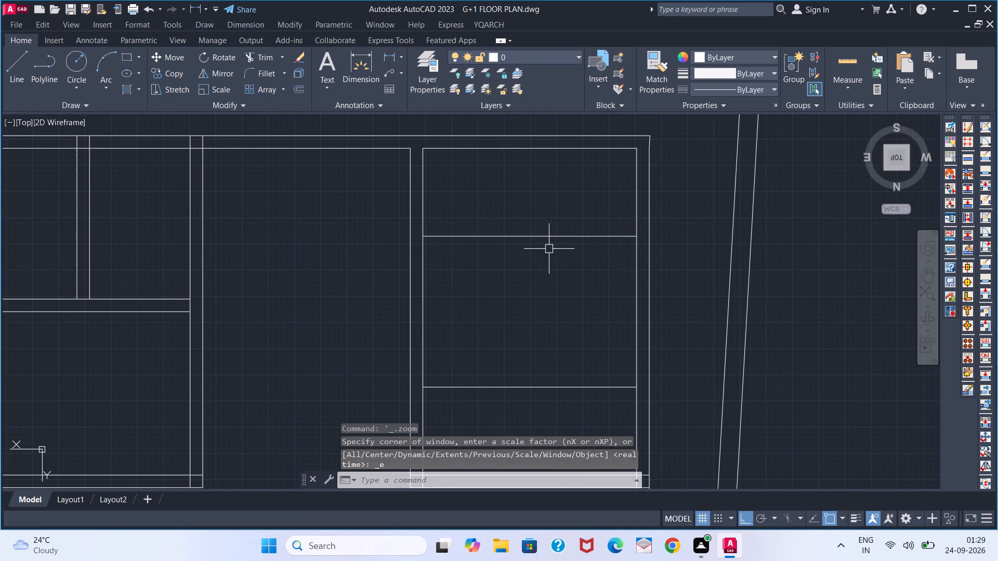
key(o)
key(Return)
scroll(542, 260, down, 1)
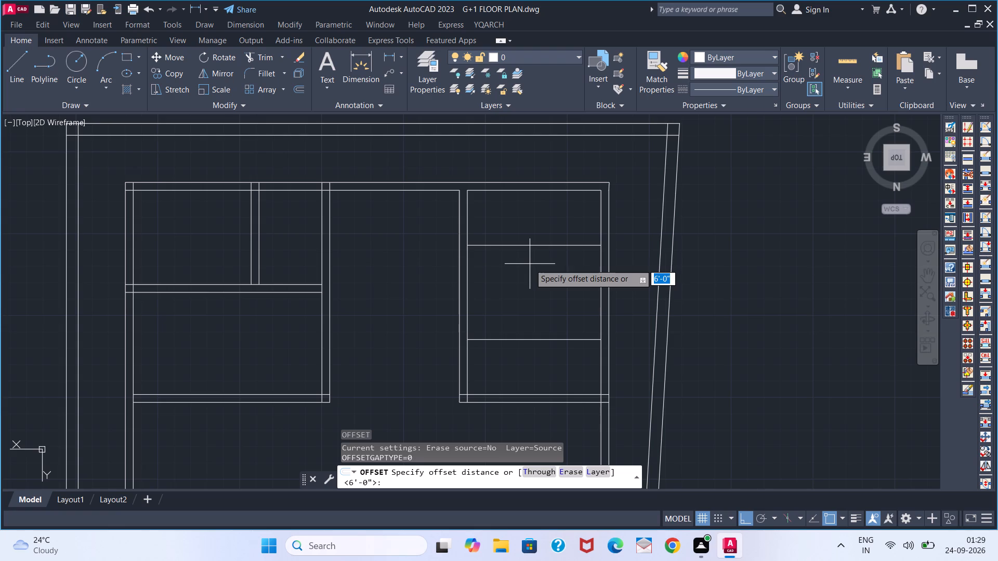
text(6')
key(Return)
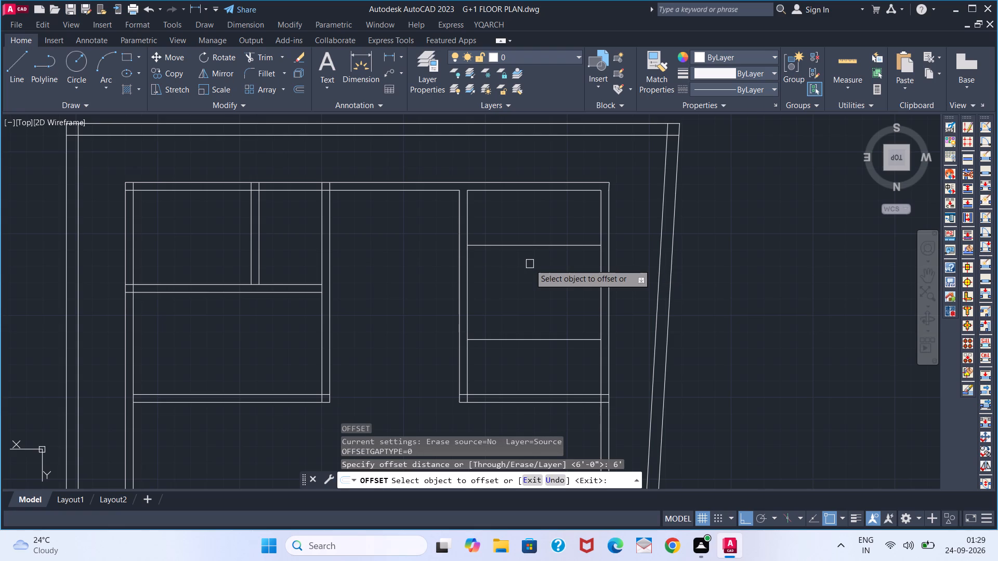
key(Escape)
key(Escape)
Offset each of the second room's two horizontal dividing lines 6" downward to give both cross walls thickness.
key(o)
key(Return)
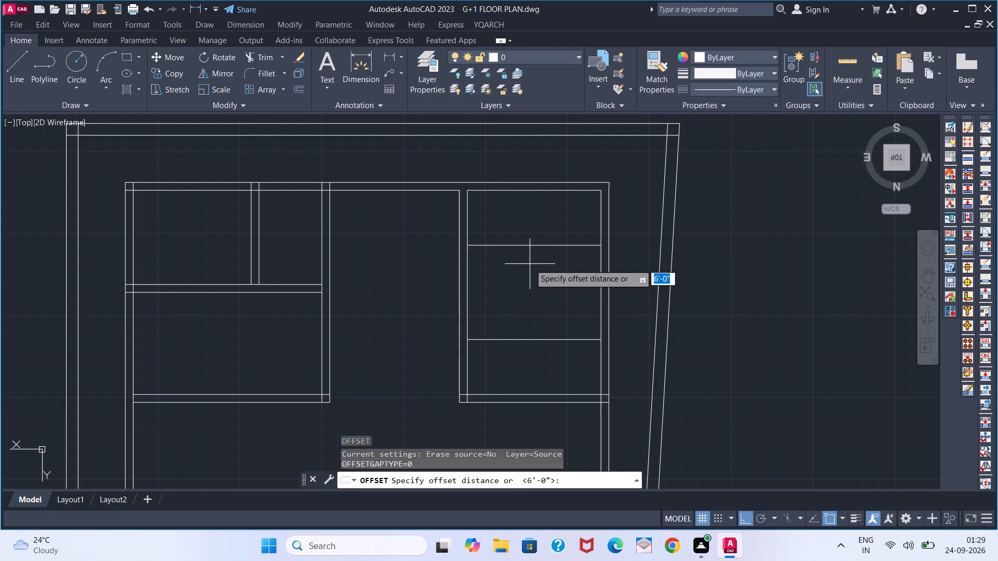
key(6)
key(Return)
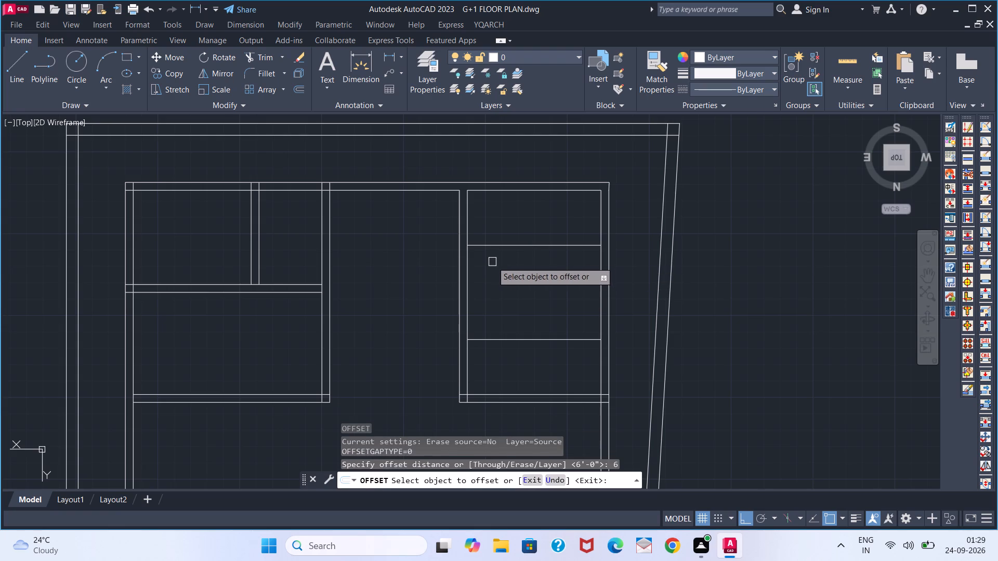
click(512, 250)
click(514, 247)
click(522, 299)
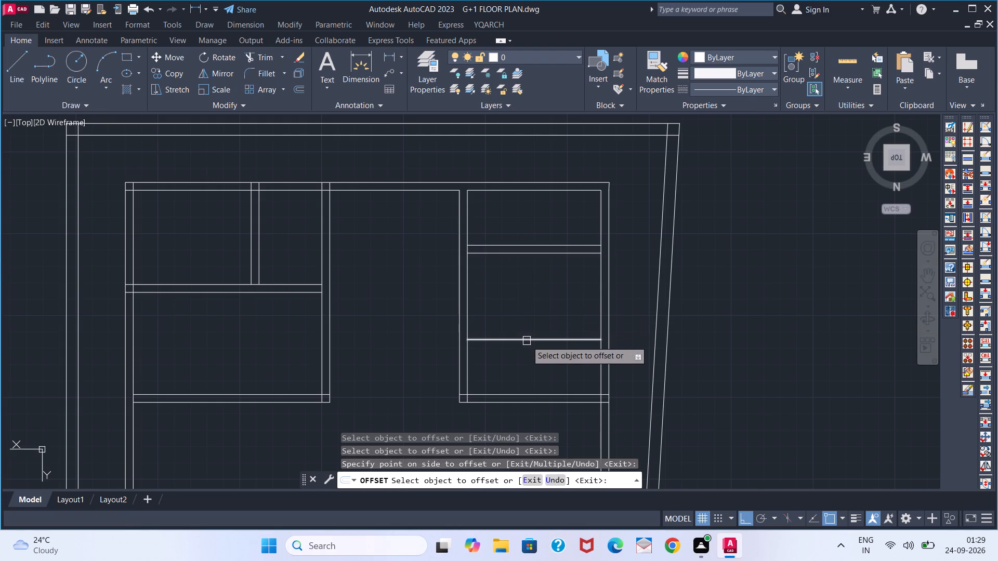
click(528, 339)
click(526, 392)
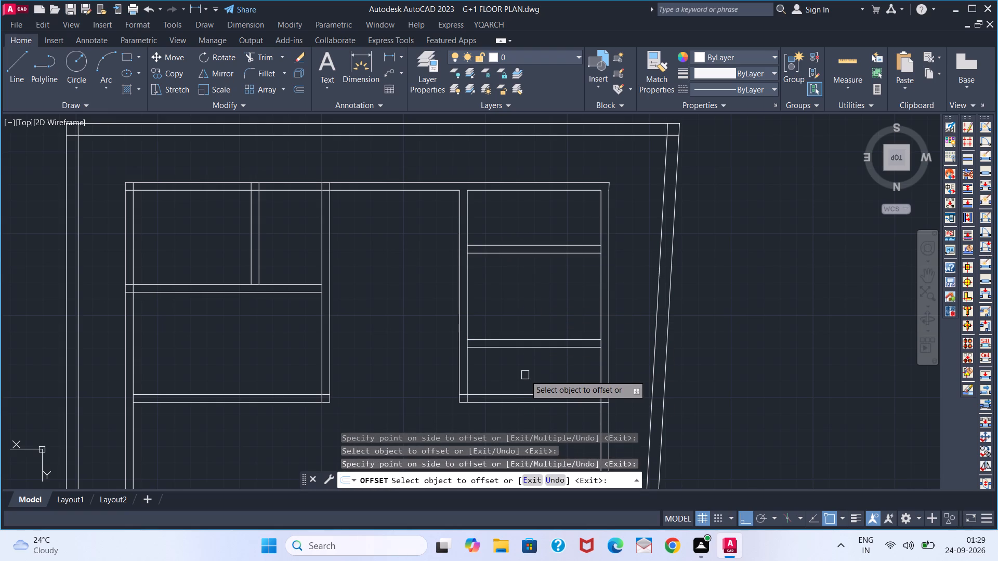
key(space)
Offset the second room's right inner wall line 3'6" into the room, and offset the resulting line a further 6" left.
middle_drag(519, 312, 557, 293)
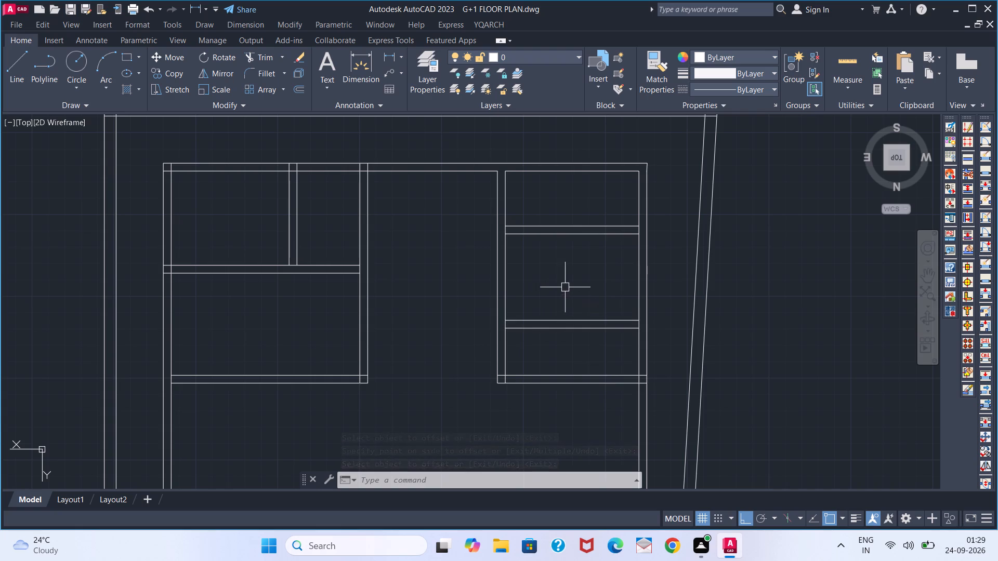
key(o)
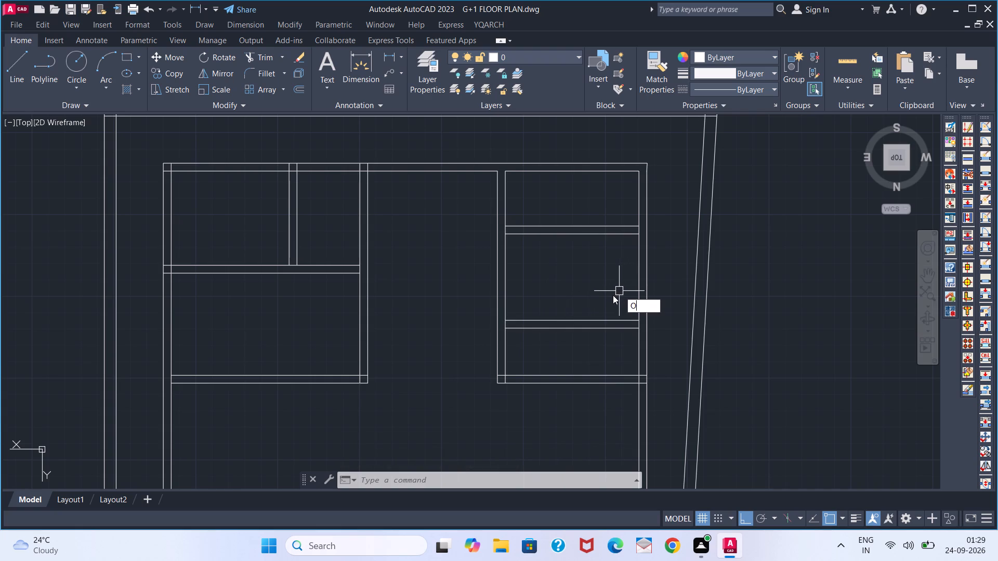
key(Return)
text(3'6)
key(Return)
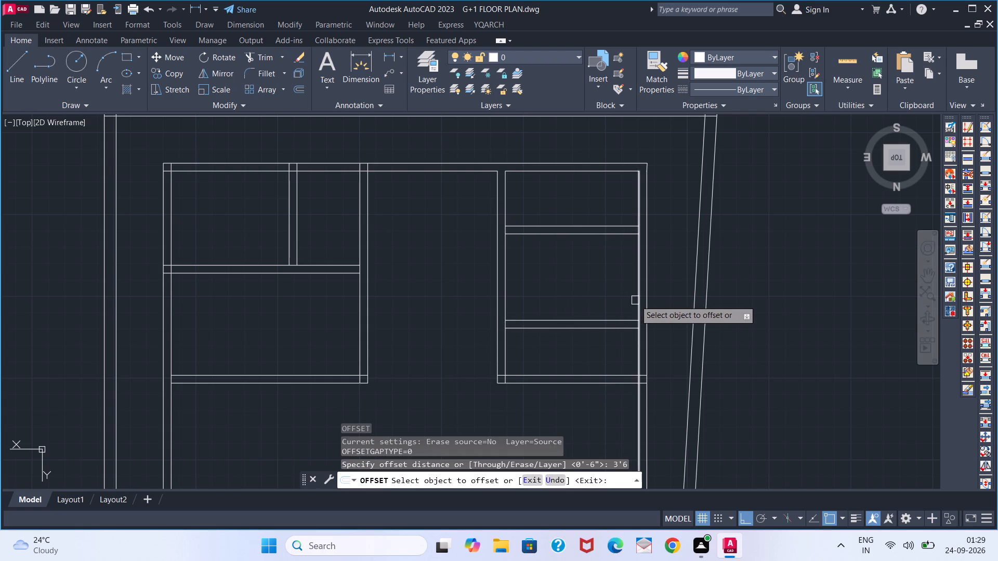
click(635, 300)
click(572, 297)
click(583, 296)
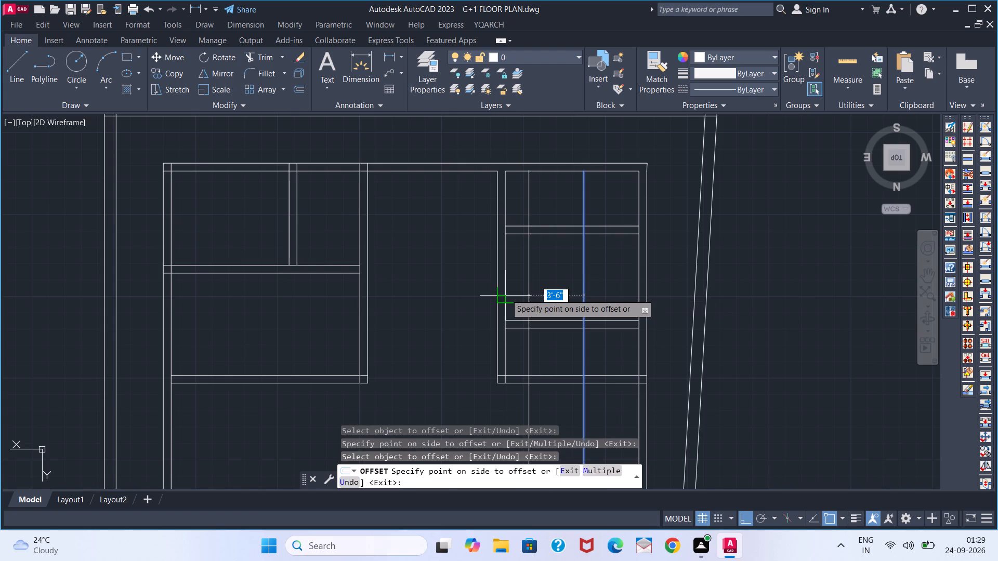
key(6)
key(Return)
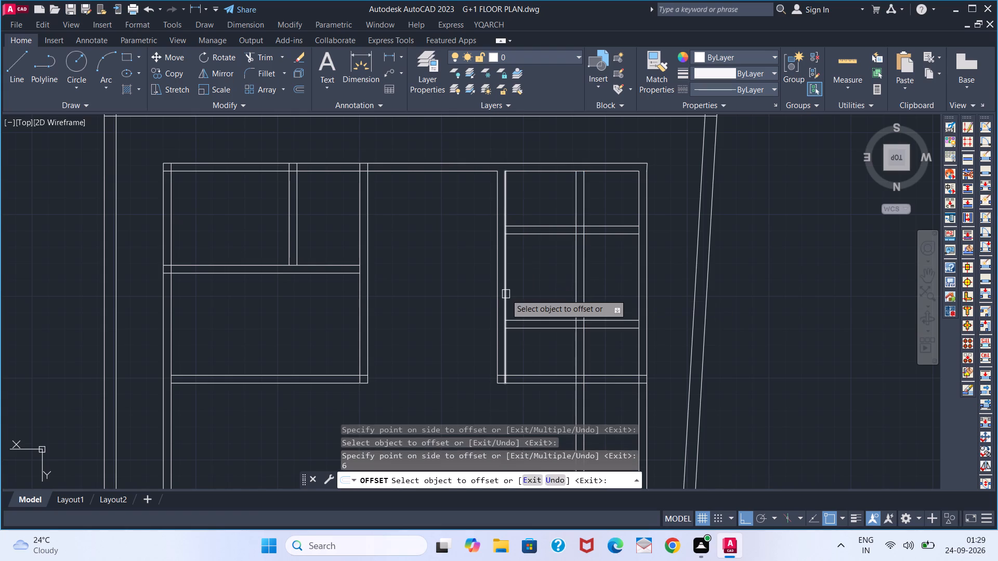
key(space)
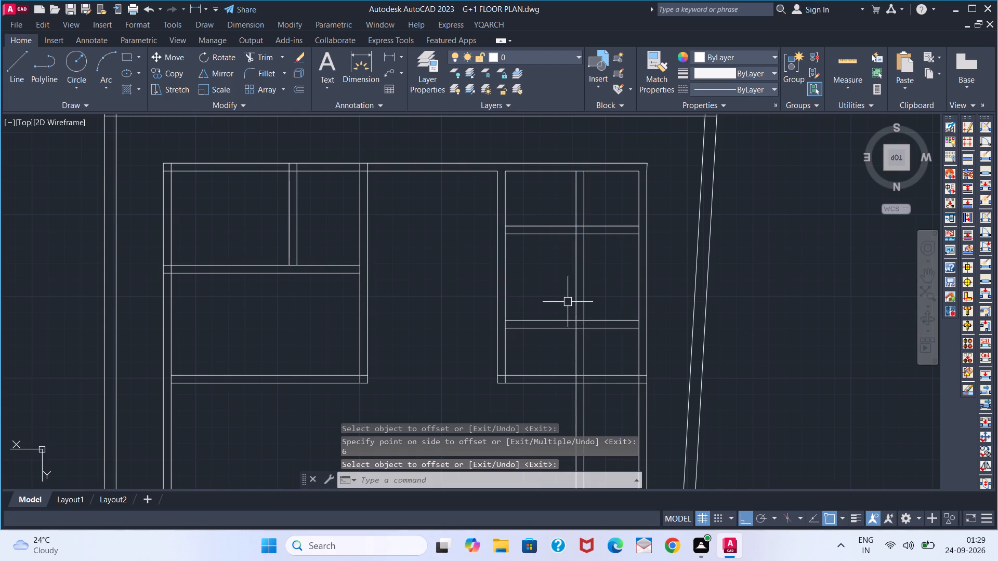
key(Escape)
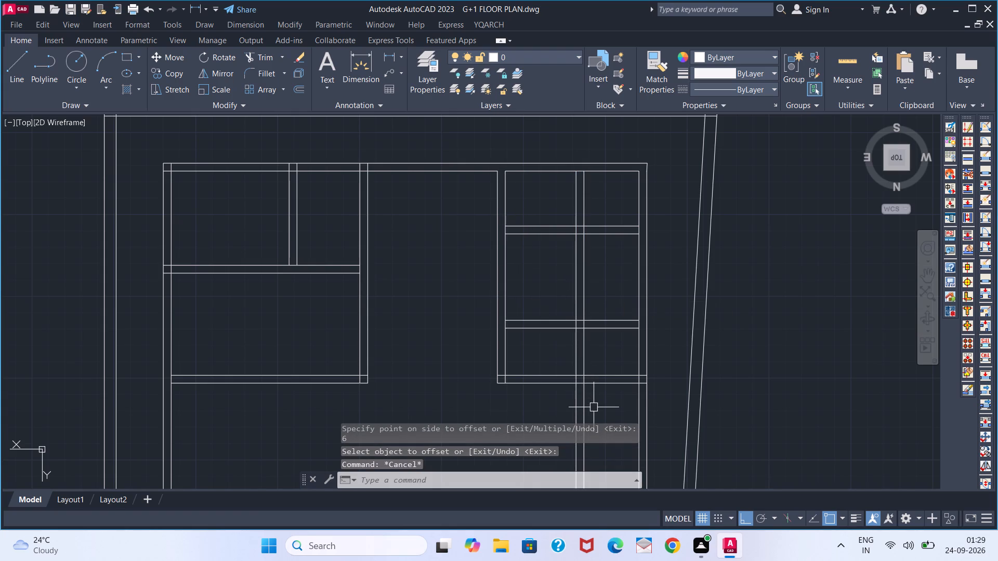
Trim both lines of the new vertical partition where they extend below the second room's bottom wall.
text(TR)
key(space)
click(594, 408)
click(548, 406)
key(space)
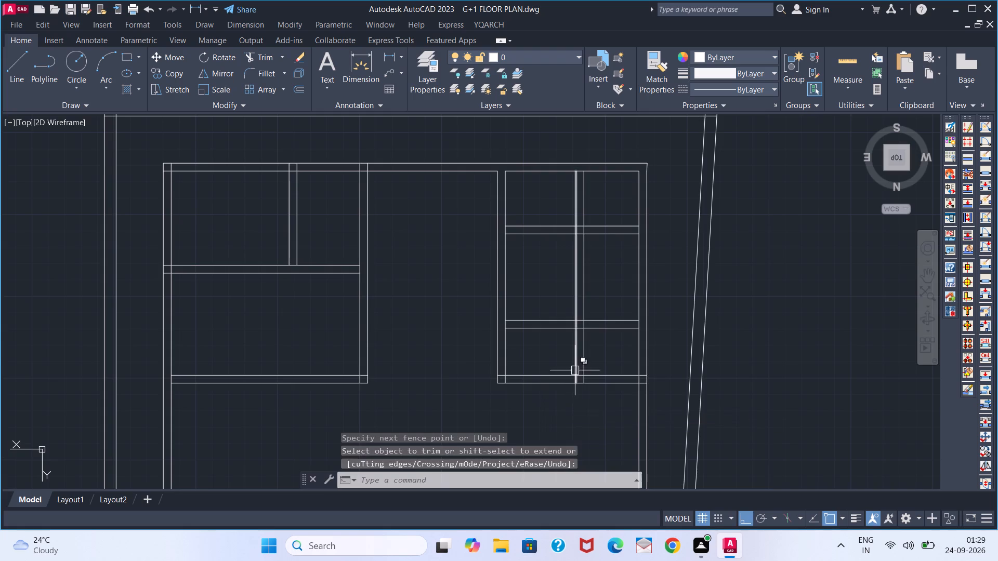
Trim the leftover segments within the second room's bottom wall at the partition ends and both wall corners.
scroll(575, 370, up, 2)
key(space)
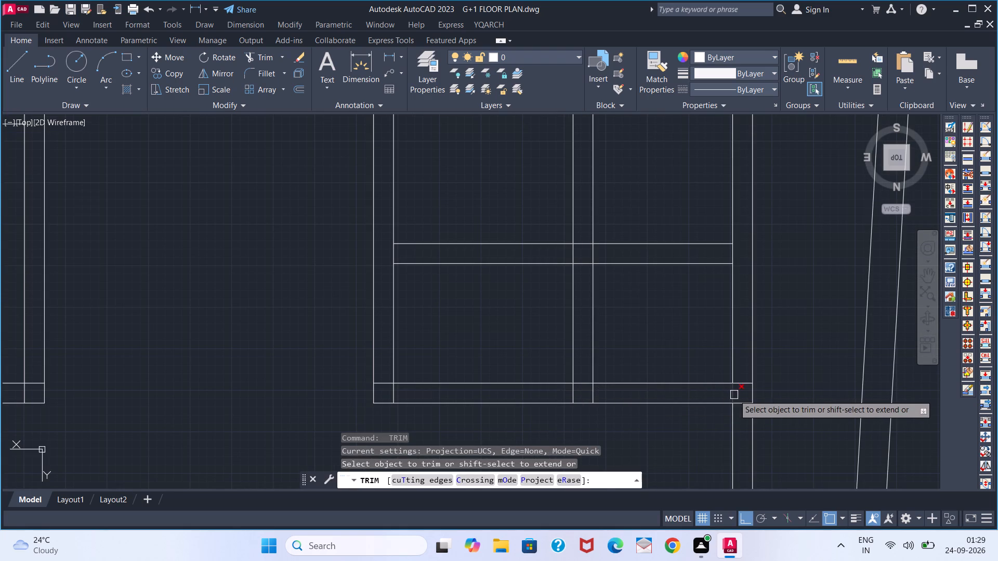
click(734, 395)
click(570, 394)
drag(604, 393, 410, 390)
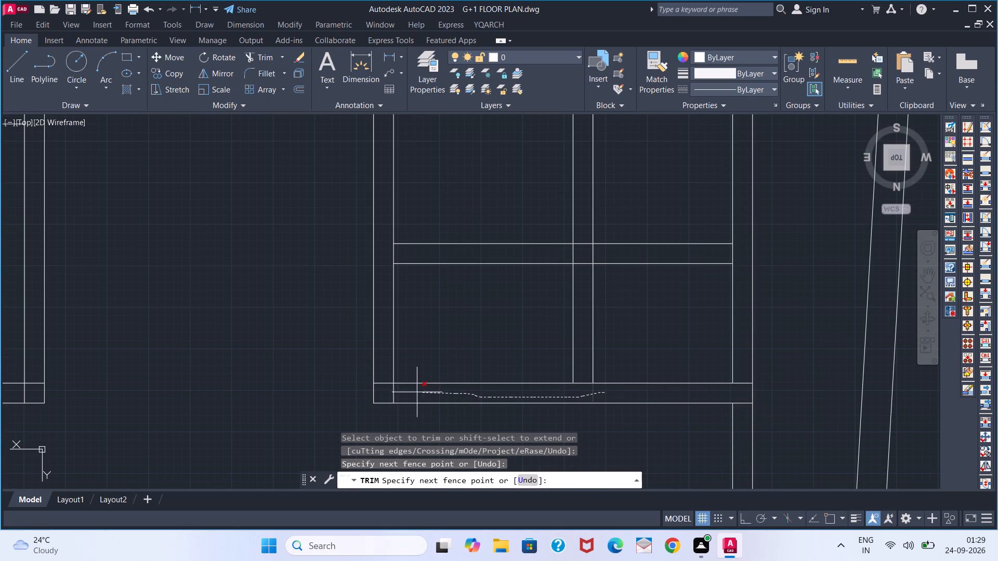
drag(410, 390, 386, 390)
click(384, 384)
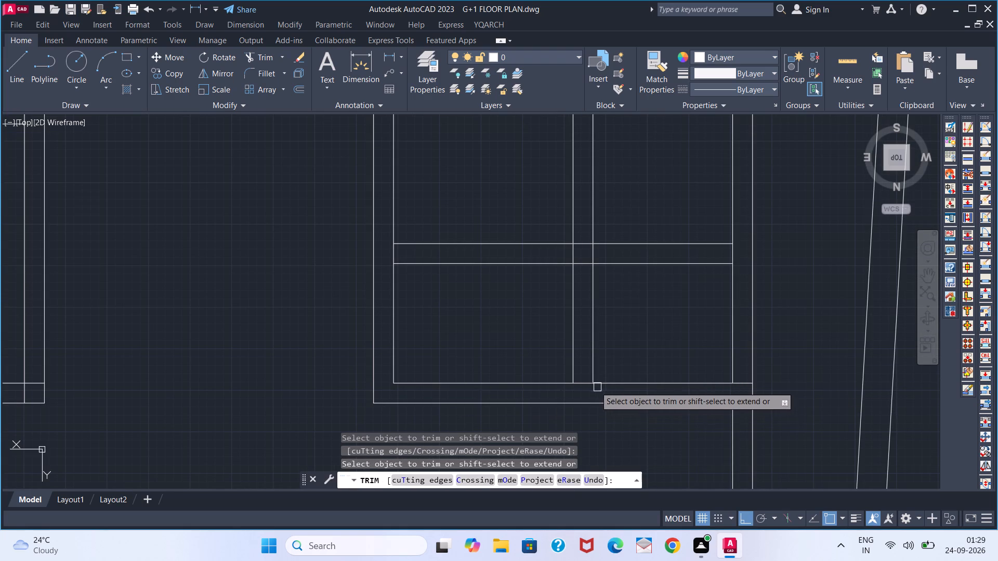
click(741, 385)
scroll(579, 405, down, 2)
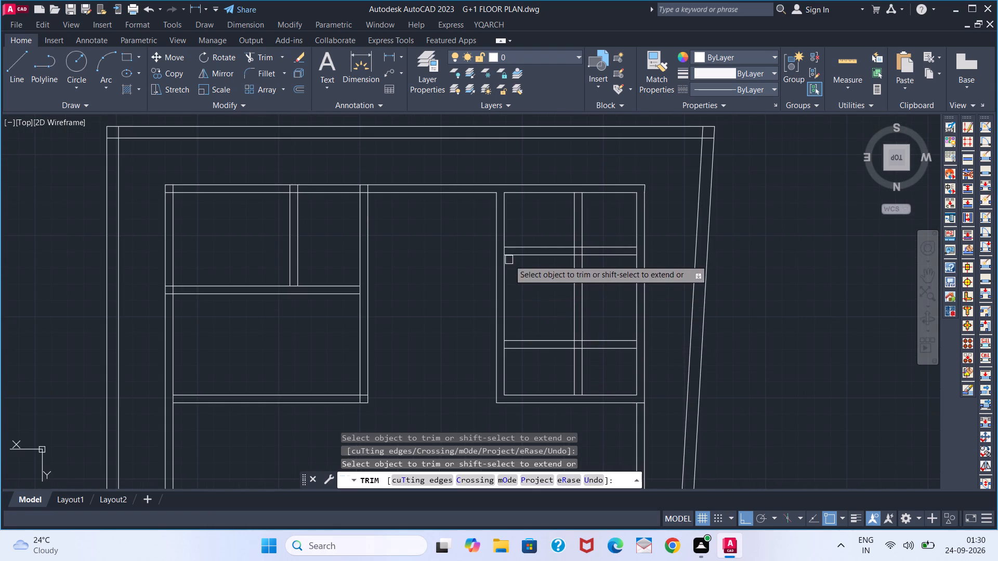
Trim the right inner wall line at the upper cross wall, and trim both vertical partition lines out of the top compartment.
scroll(591, 257, up, 2)
scroll(589, 247, down, 2)
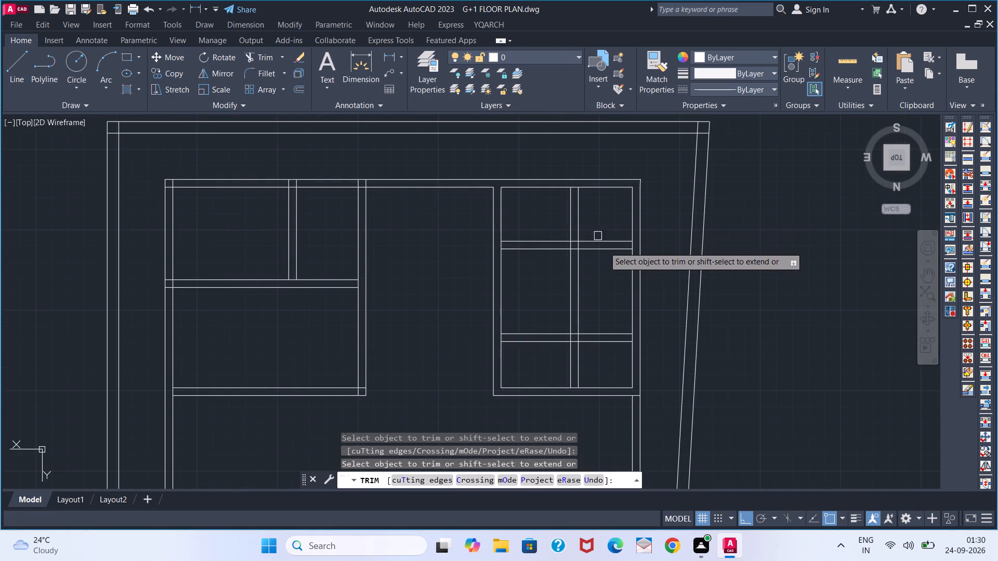
scroll(627, 245, up, 2)
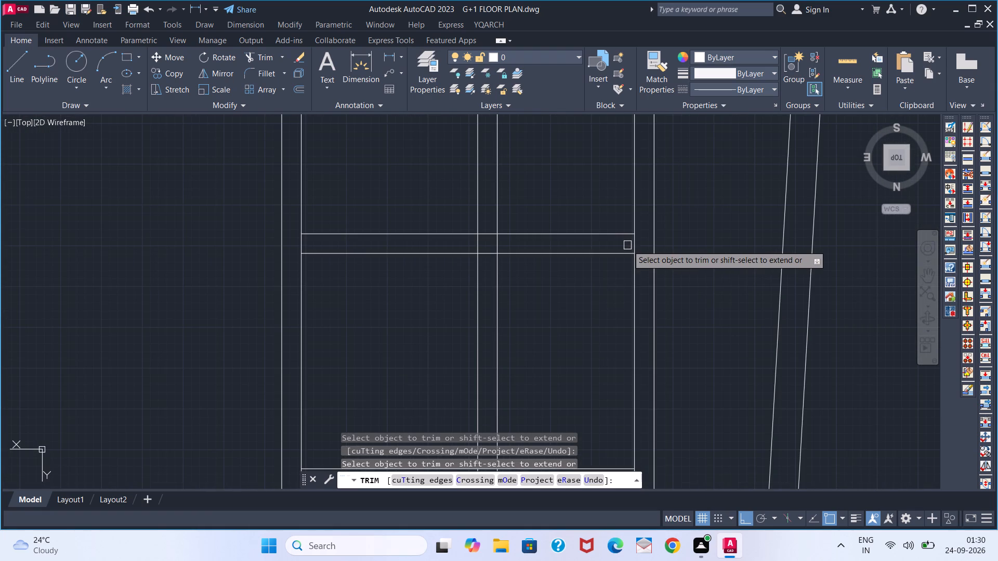
click(632, 245)
scroll(554, 282, down, 2)
click(545, 240)
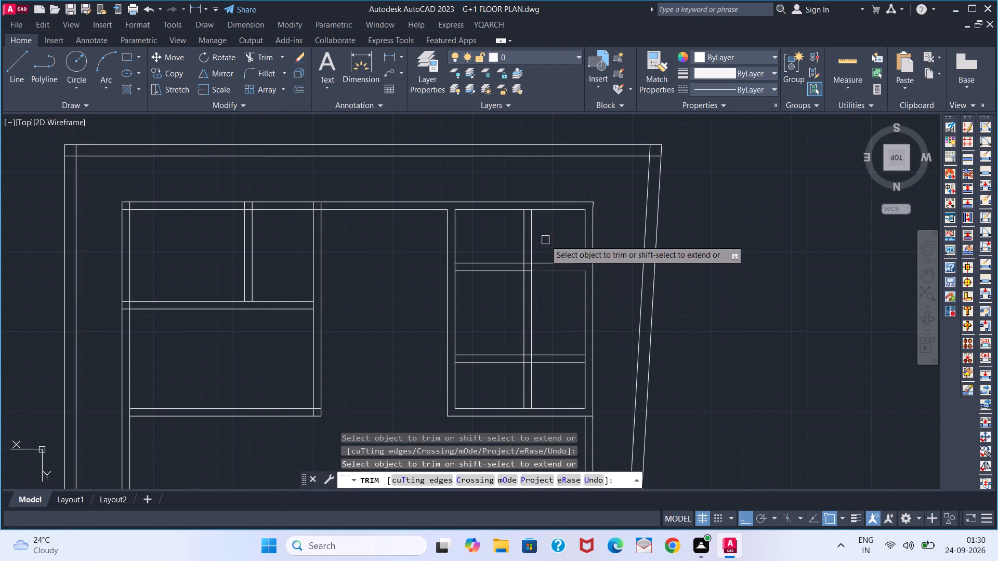
click(505, 239)
key(space)
Trim both vertical partition lines out of the bottom compartment and from within the lower cross wall.
key(space)
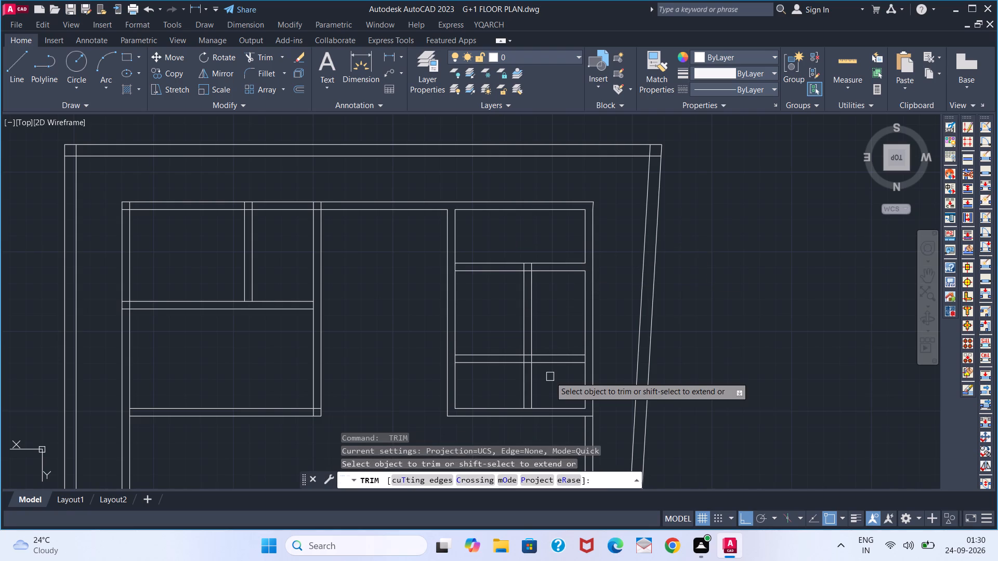
key(space)
drag(550, 377, 486, 384)
click(545, 378)
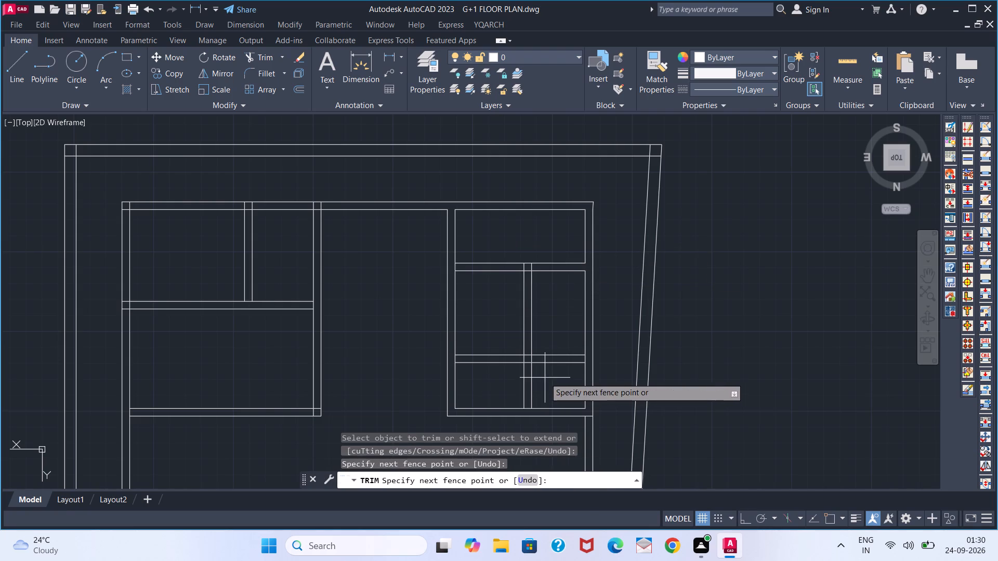
click(500, 379)
scroll(543, 359, up, 3)
click(527, 357)
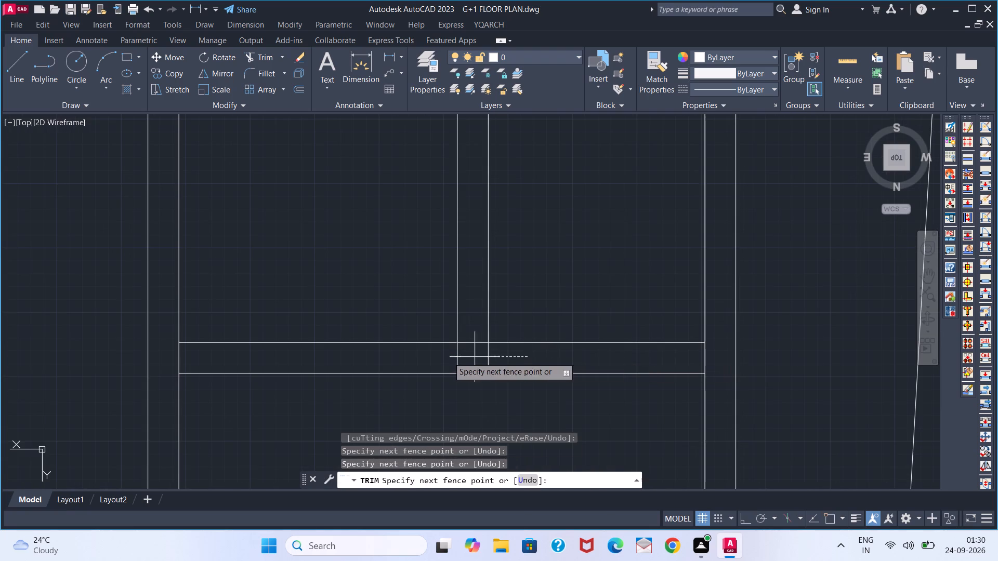
click(437, 356)
key(space)
Trim both vertical partition line ends from within the upper cross wall of the second room.
key(space)
scroll(482, 318, down, 1)
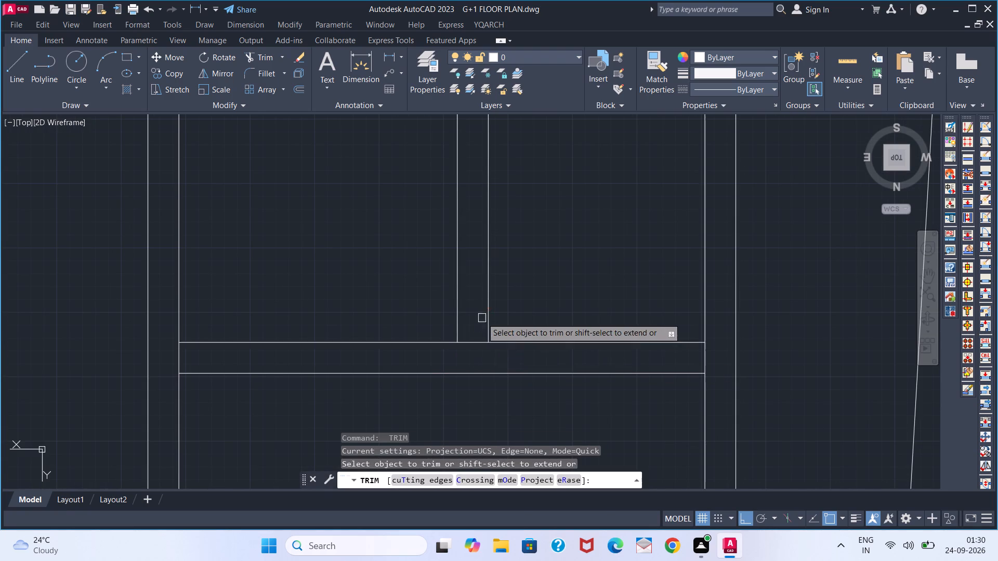
scroll(482, 318, down, 1)
middle_drag(485, 252, 497, 355)
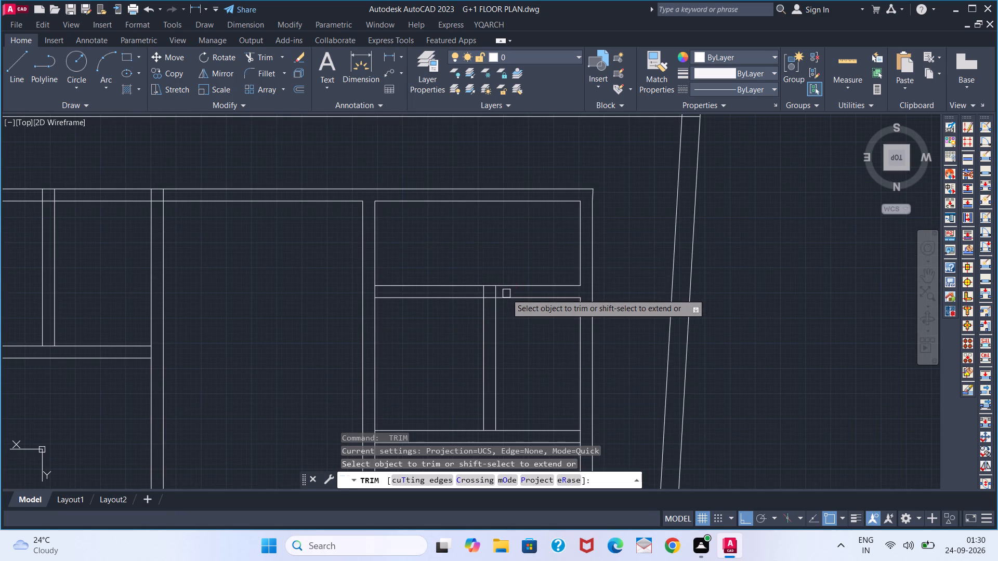
scroll(506, 293, up, 2)
key(space)
click(497, 285)
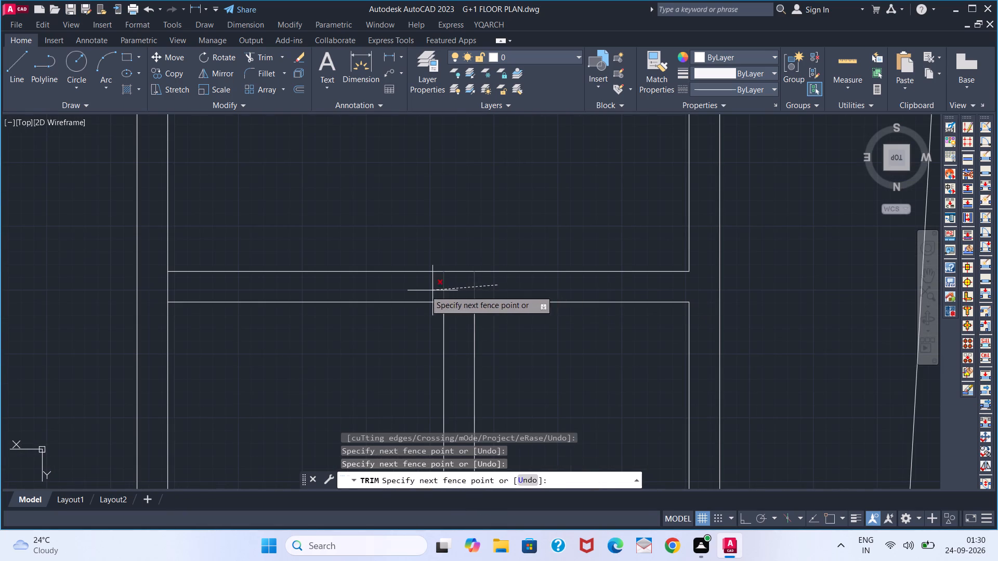
click(421, 290)
key(space)
Offset the right inner wall line of the second room's top compartment inward at 10" spacing to make four lines.
scroll(484, 324, down, 2)
scroll(527, 365, down, 1)
middle_drag(527, 365, 533, 306)
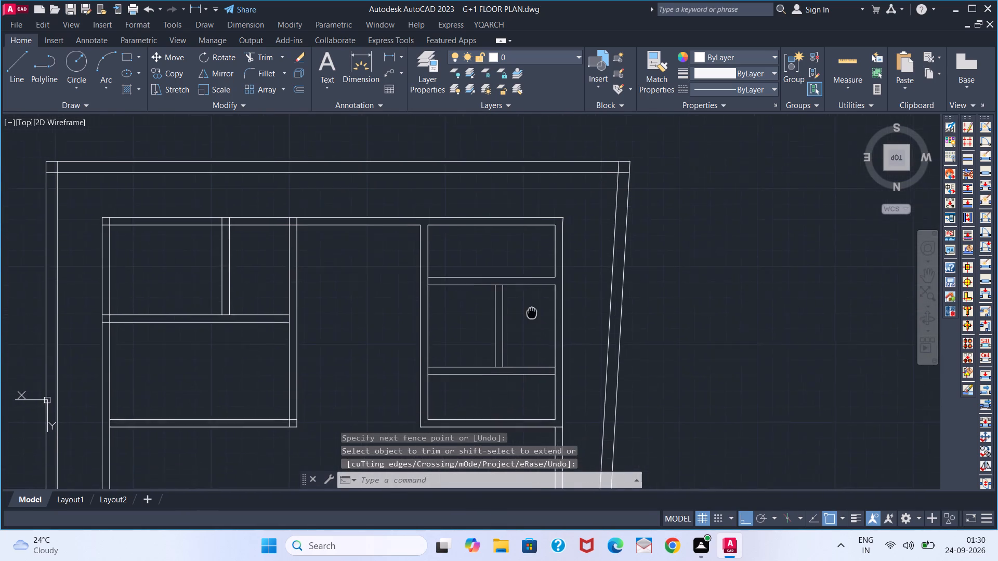
middle_drag(533, 306, 538, 301)
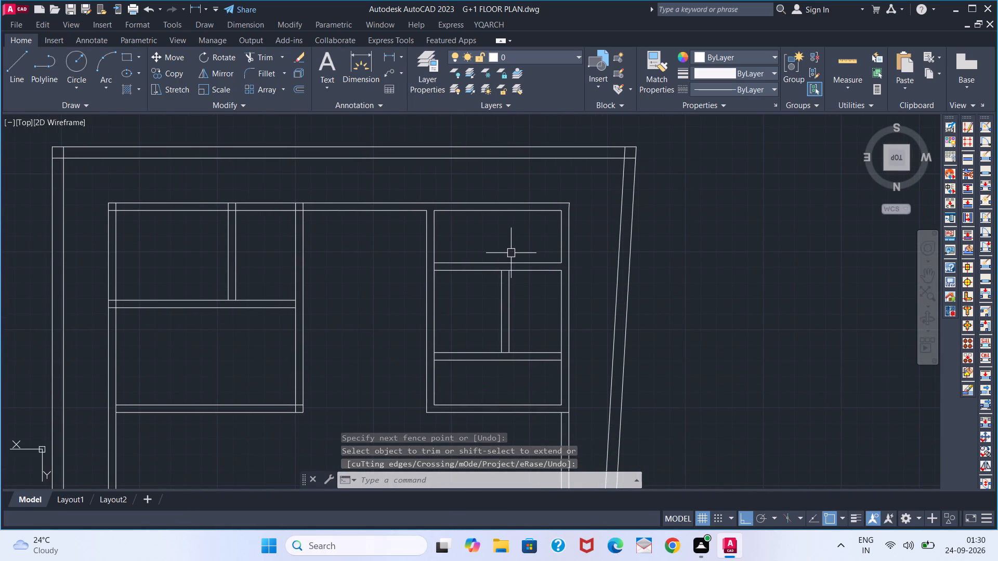
key(o)
key(Return)
key(1)
key(0)
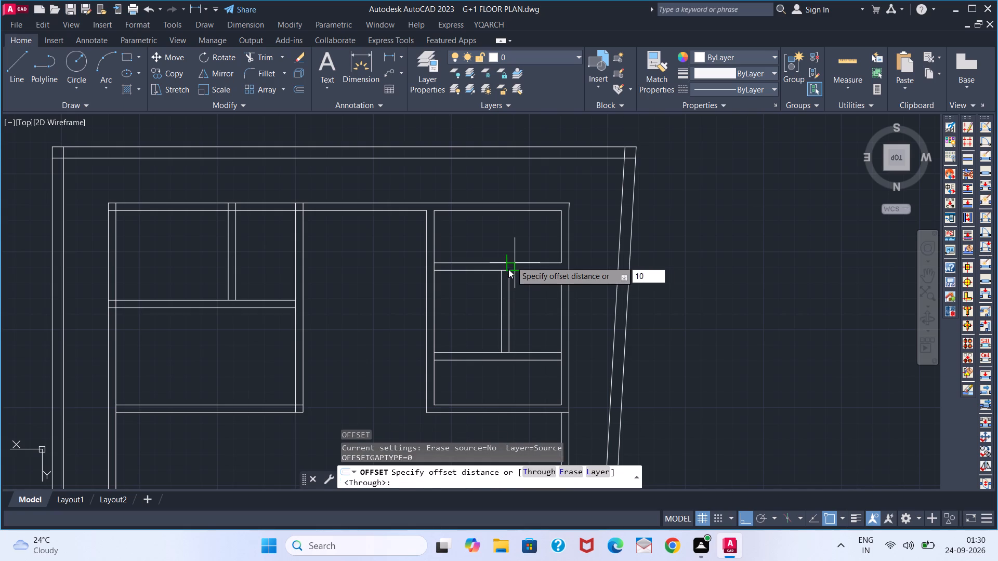
key(Return)
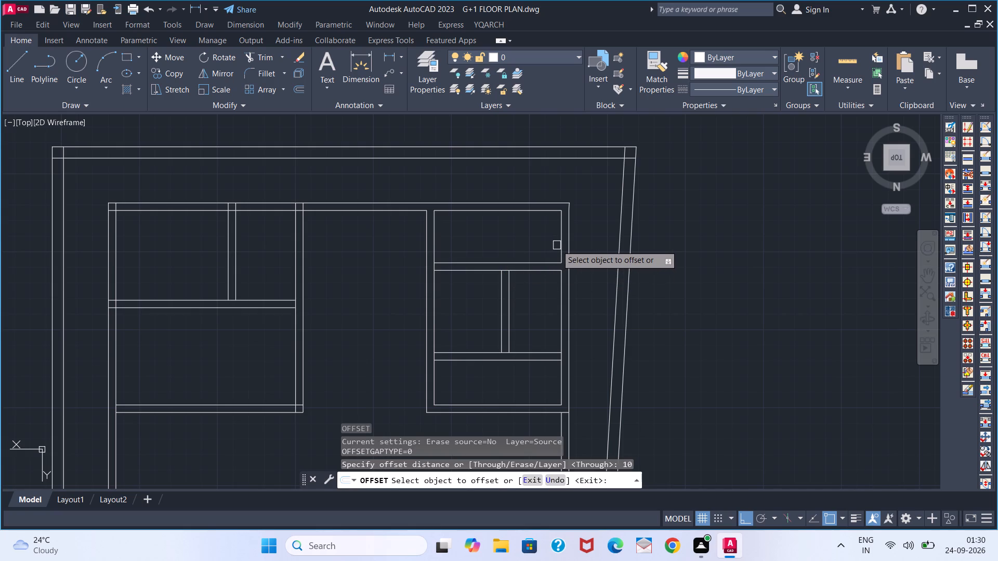
click(558, 245)
click(475, 246)
click(545, 244)
click(487, 244)
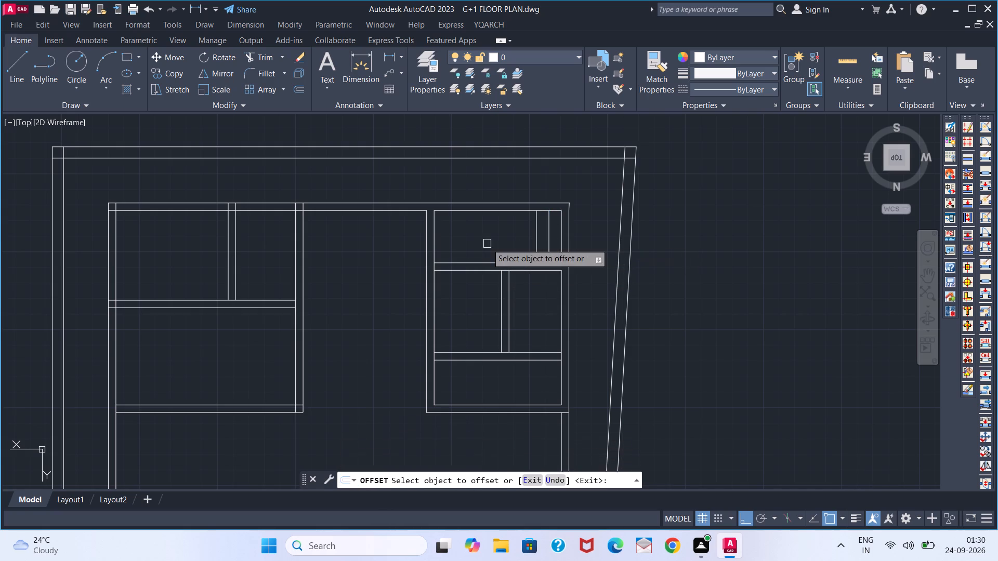
click(535, 244)
click(471, 242)
click(522, 242)
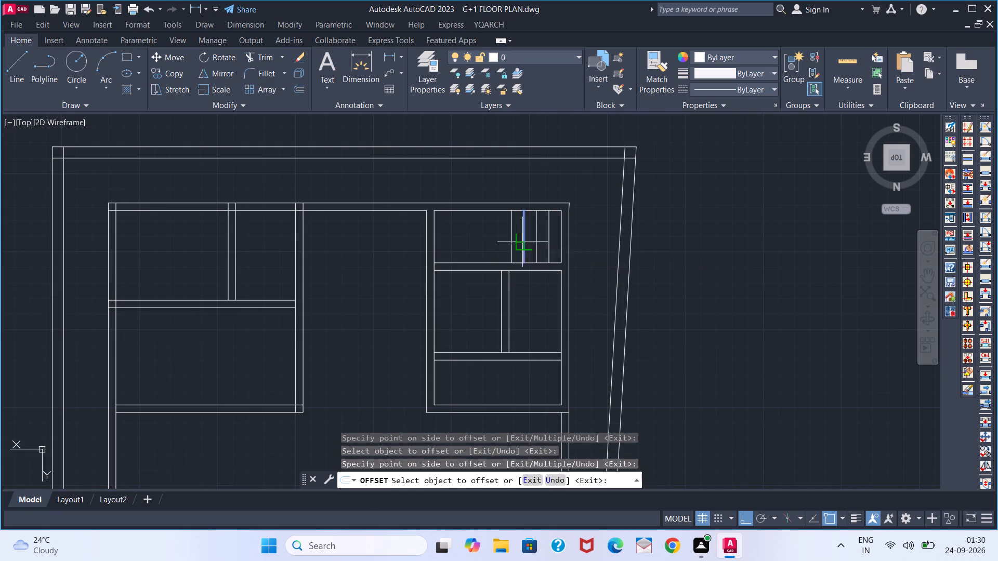
click(488, 242)
Continue the 10" offsets with five more lines toward the top compartment's left wall.
click(509, 246)
click(382, 254)
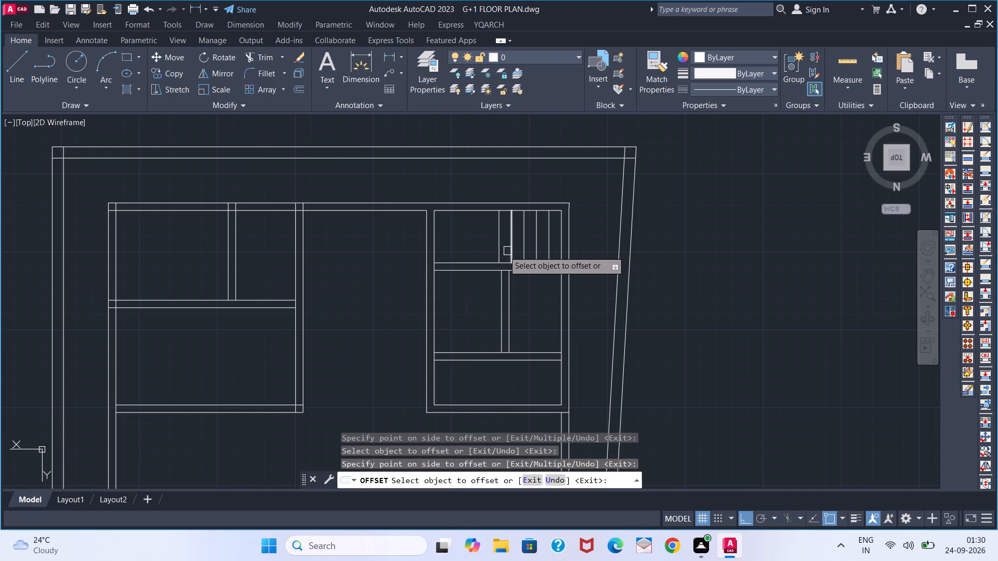
click(501, 250)
click(436, 250)
click(484, 249)
click(443, 251)
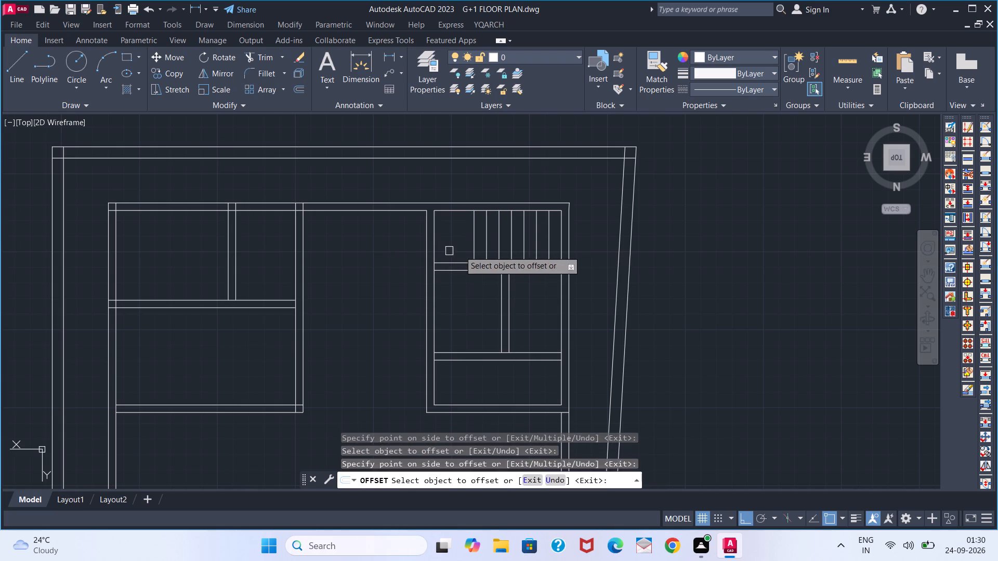
click(476, 249)
click(424, 249)
click(460, 248)
click(431, 247)
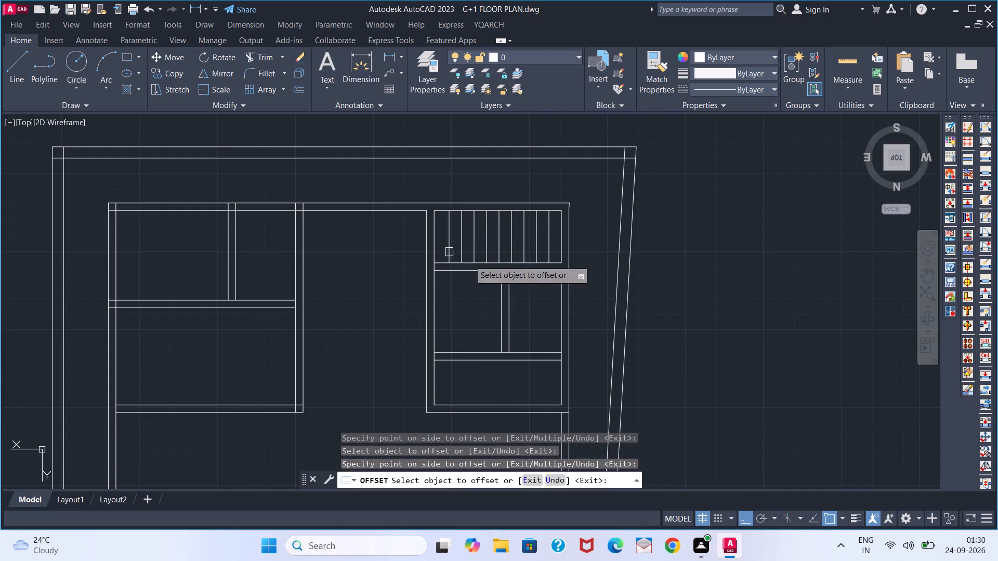
key(space)
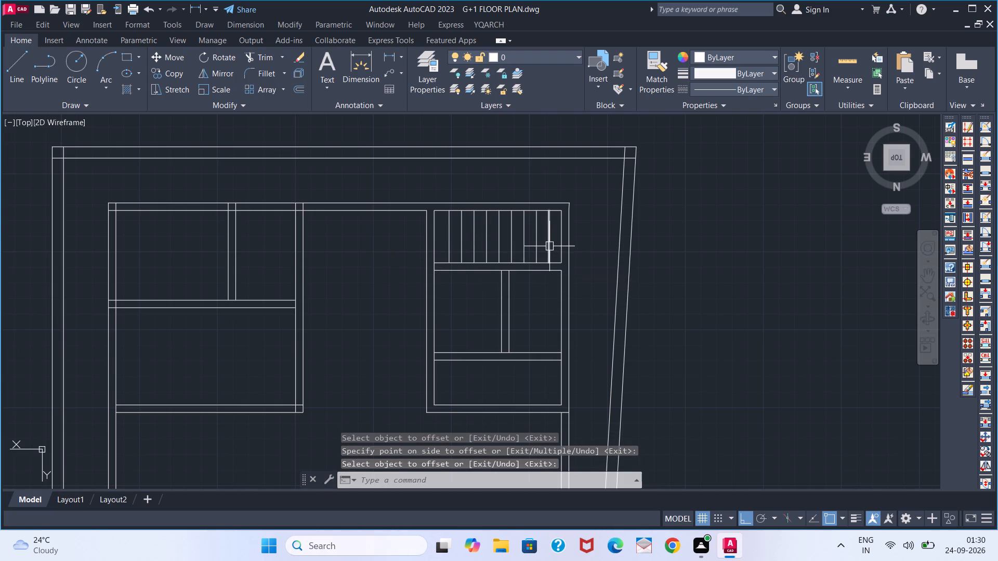
Delete the three vertical lines nearest the right wall of the top compartment.
click(550, 246)
click(535, 245)
click(528, 245)
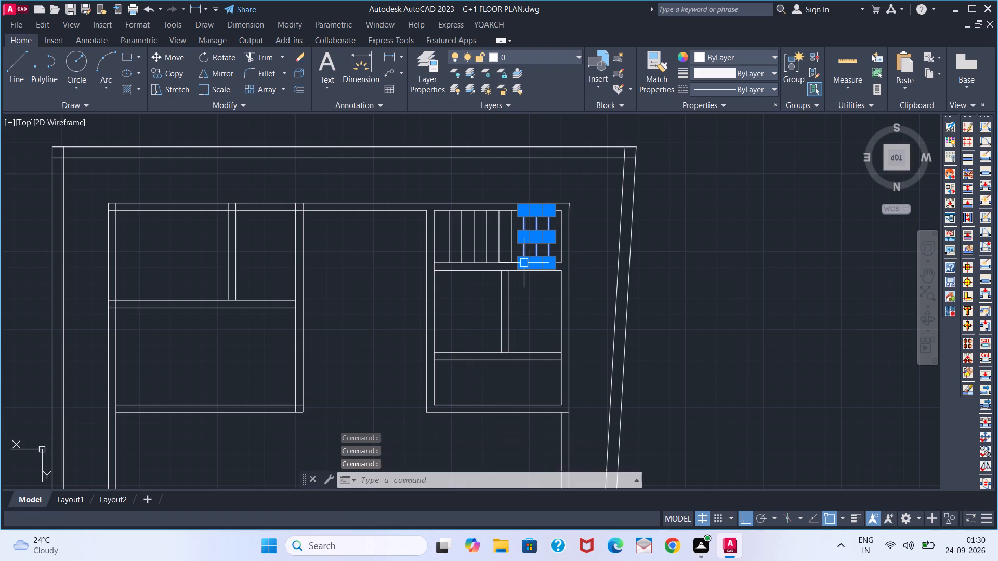
key(Delete)
Measure the clear width between the rightmost remaining vertical line and the top compartment's right wall.
click(386, 55)
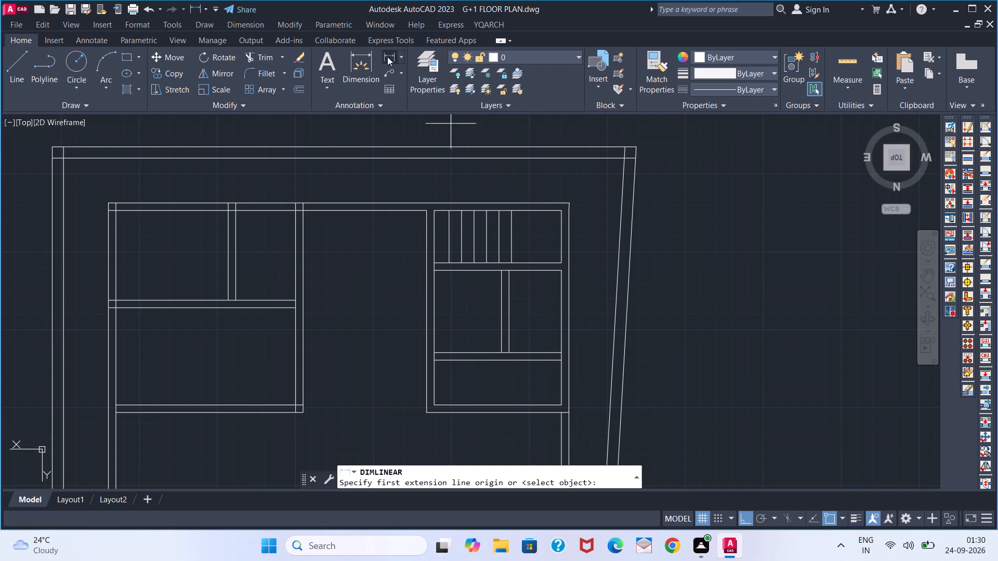
click(516, 216)
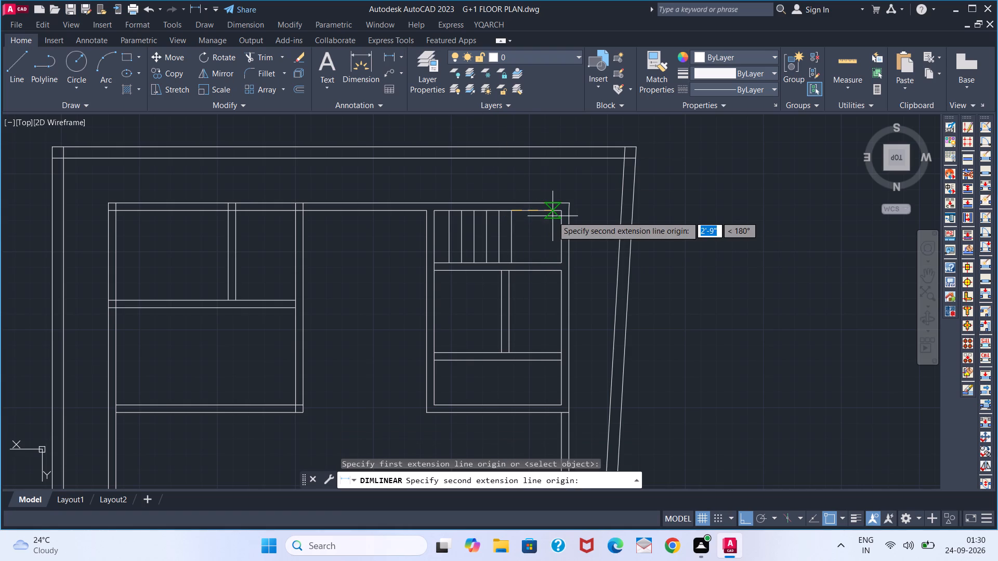
click(554, 216)
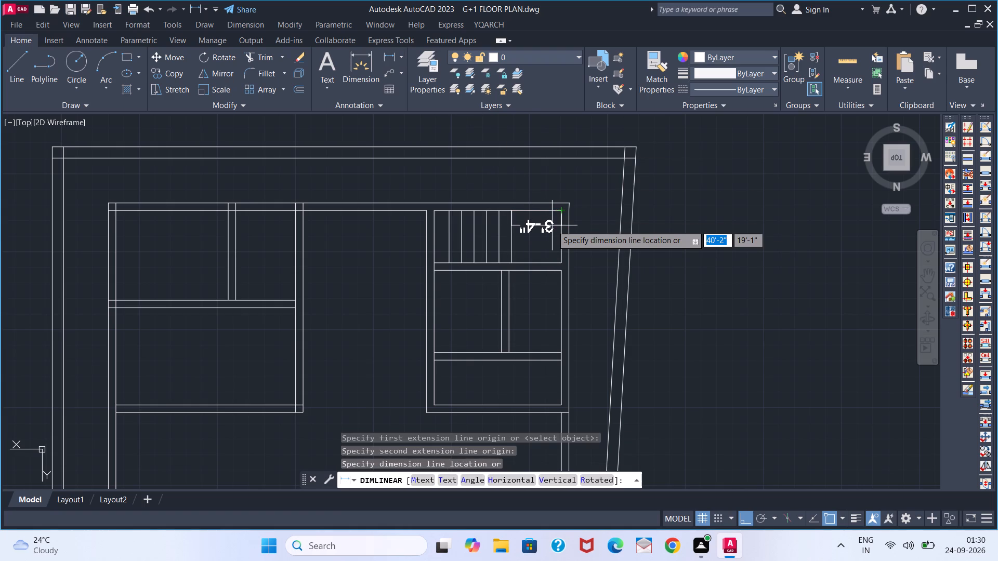
key(Escape)
Extend the top compartment's right inner wall line and its rightmost divider line down across the upper cross wall.
scroll(524, 237, up, 1)
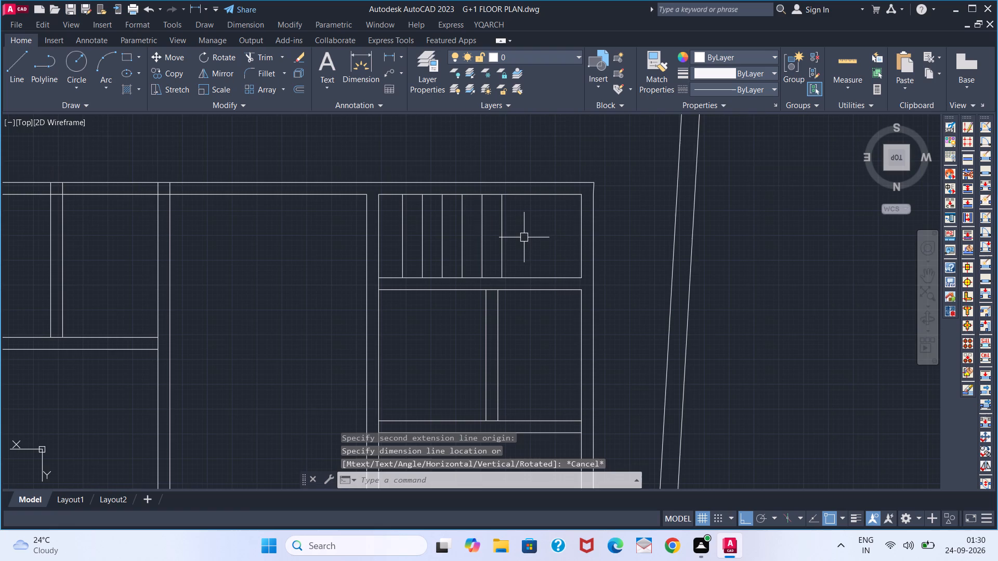
middle_drag(524, 237, 509, 198)
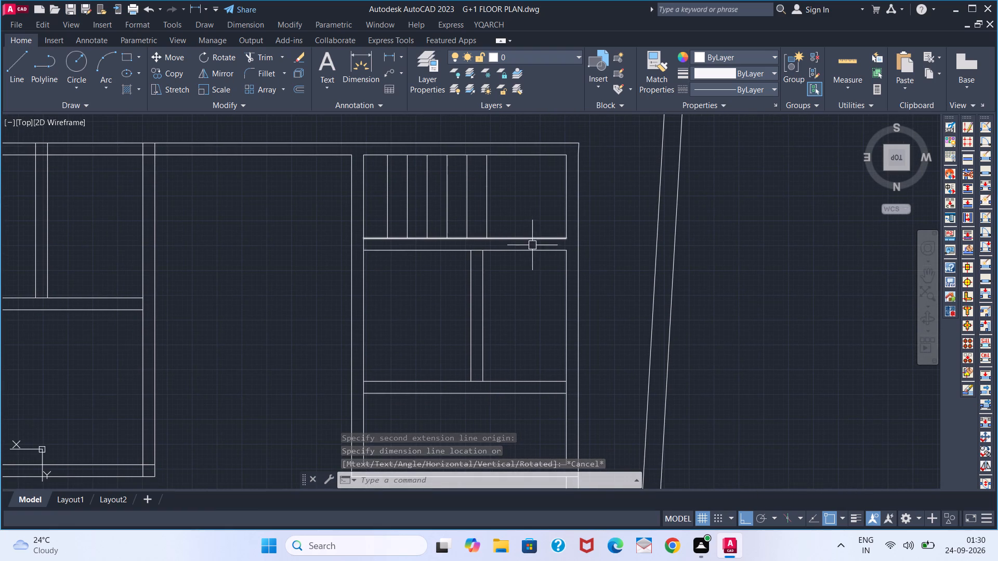
key(l)
key(1)
key(Escape)
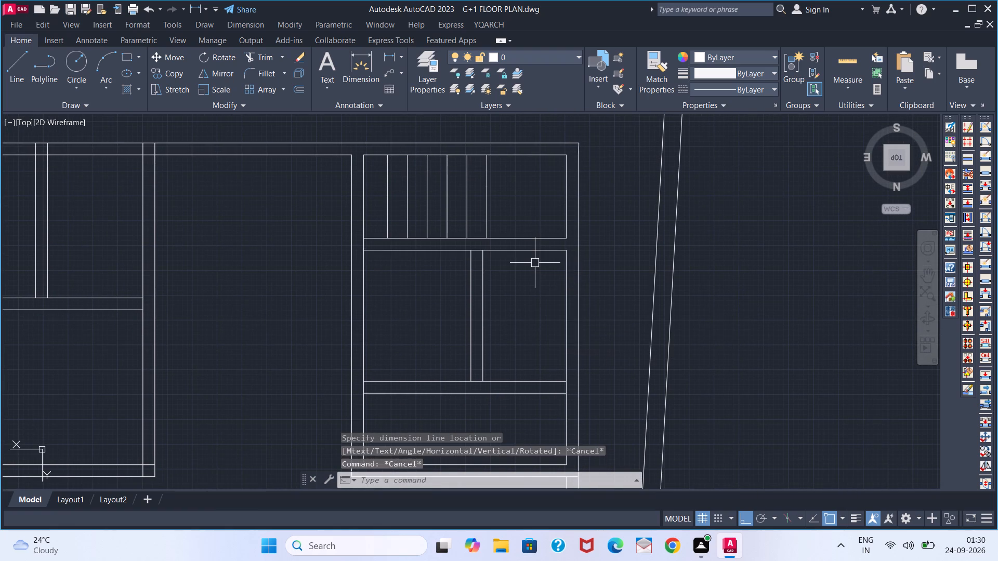
key(e)
text(X)
key(space)
click(565, 230)
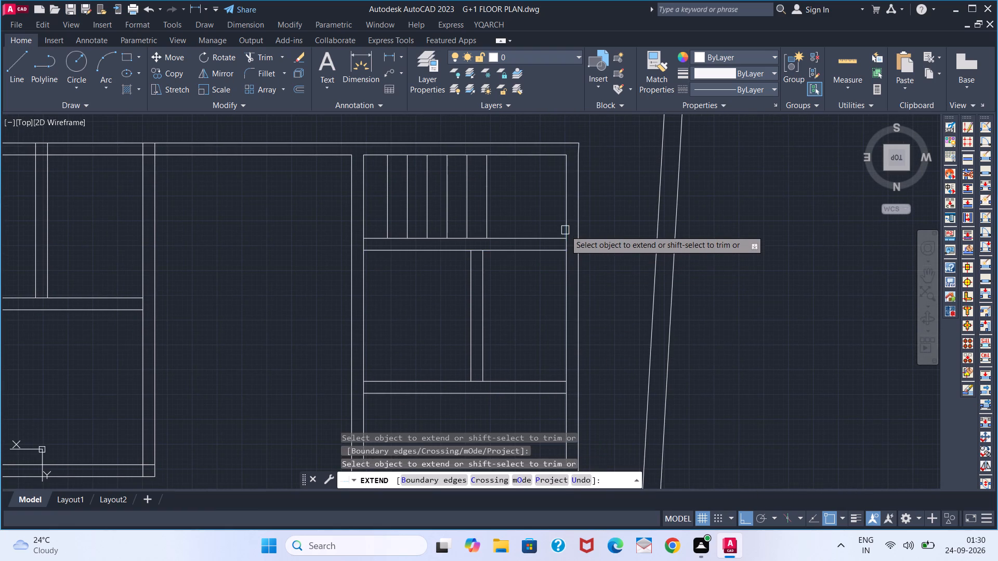
click(487, 229)
key(space)
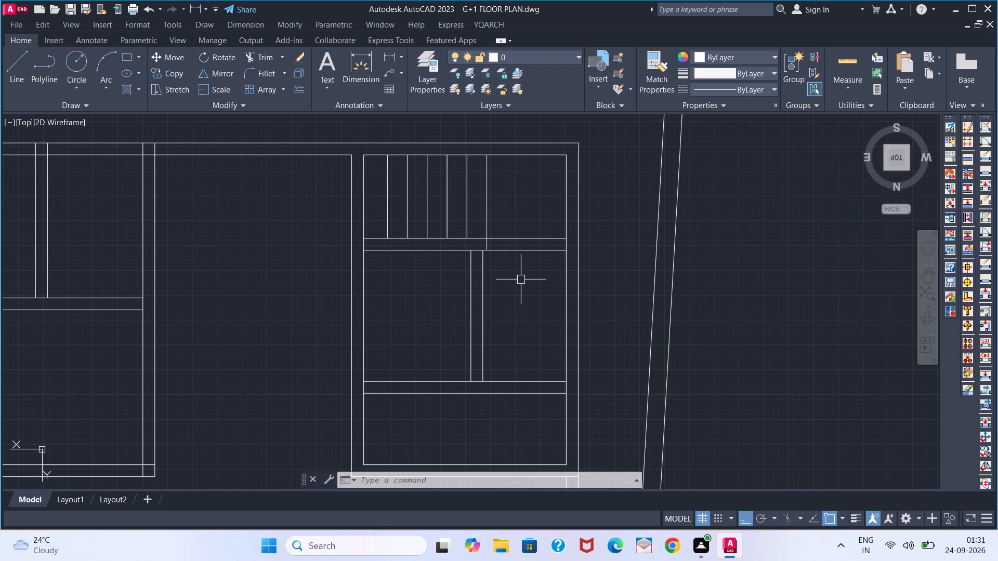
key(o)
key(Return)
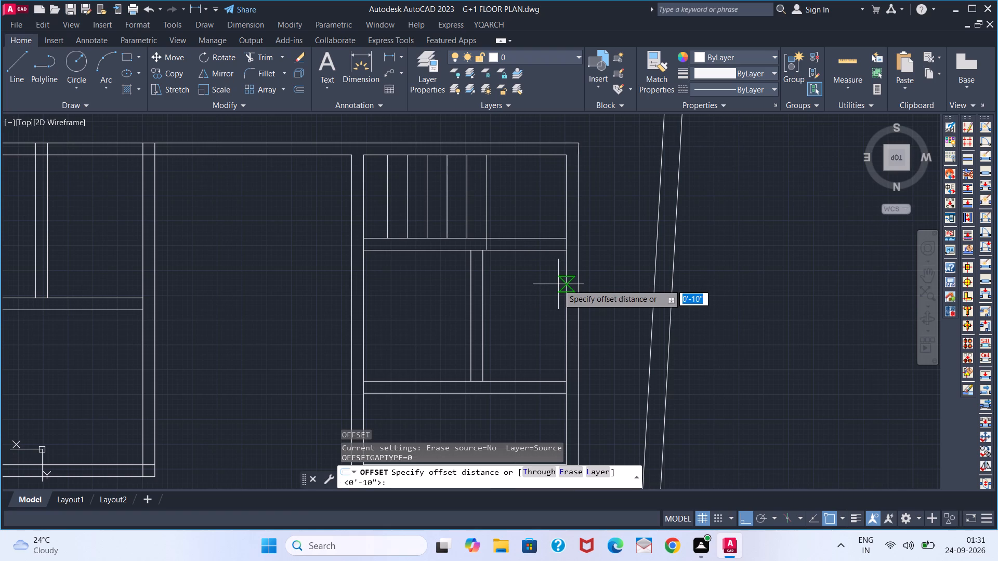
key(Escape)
Trim the right inner wall line where it crosses the upper and lower cross walls of the second room.
text(TR)
key(space)
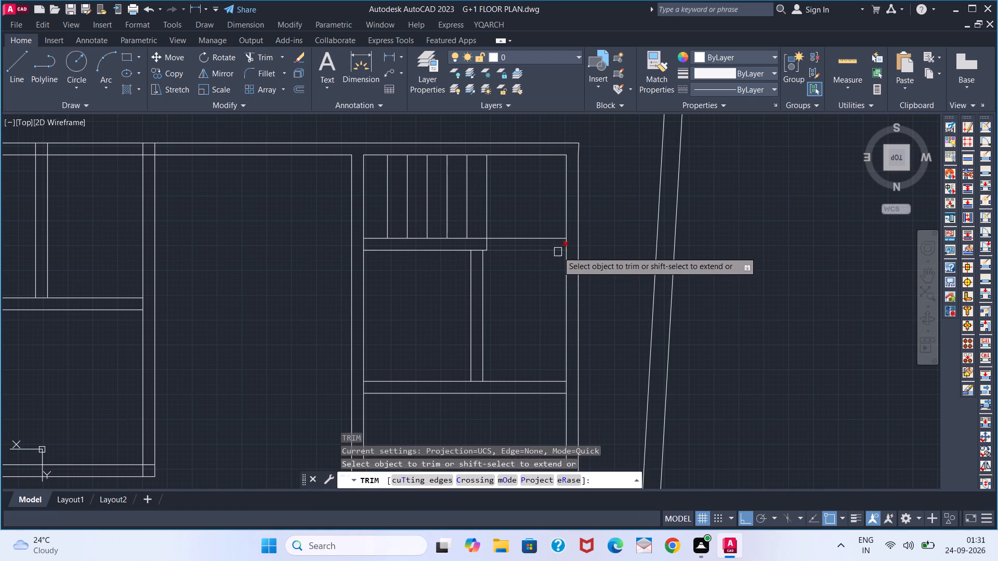
click(563, 245)
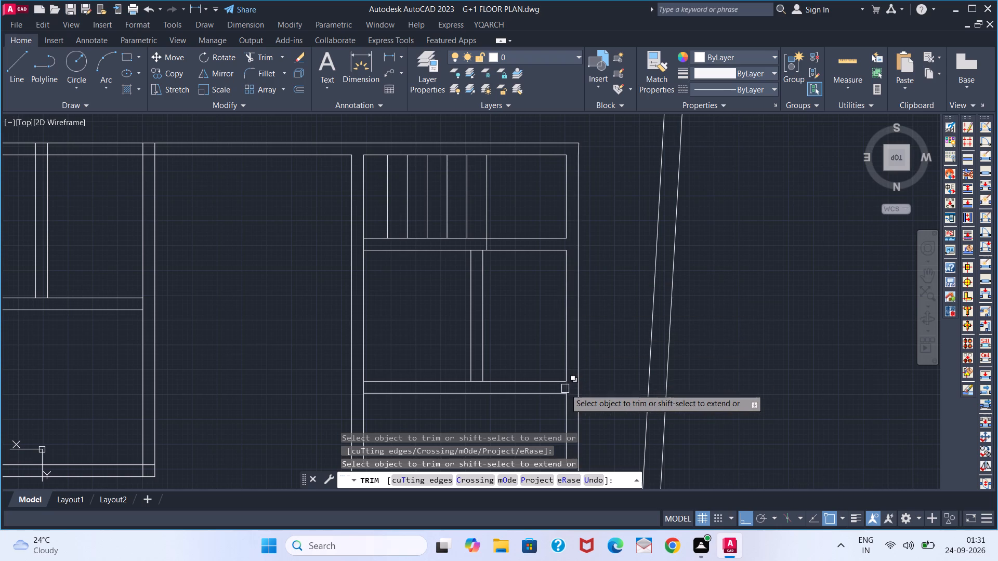
click(565, 389)
key(space)
key(space)
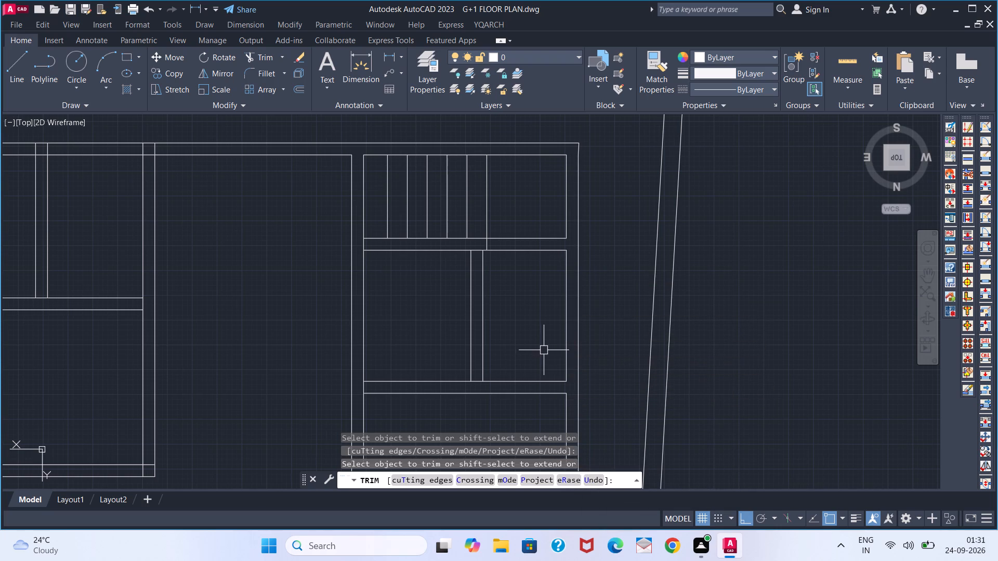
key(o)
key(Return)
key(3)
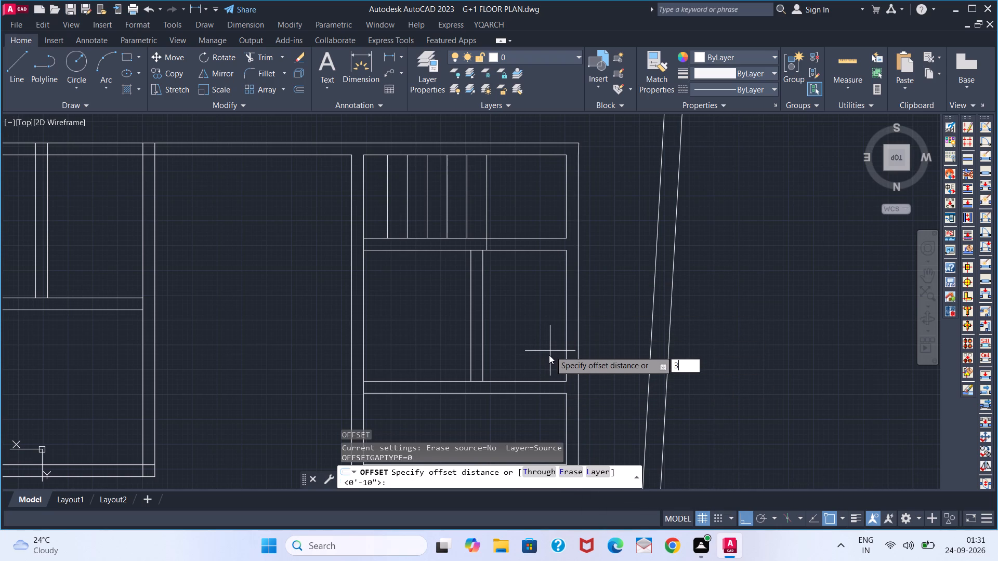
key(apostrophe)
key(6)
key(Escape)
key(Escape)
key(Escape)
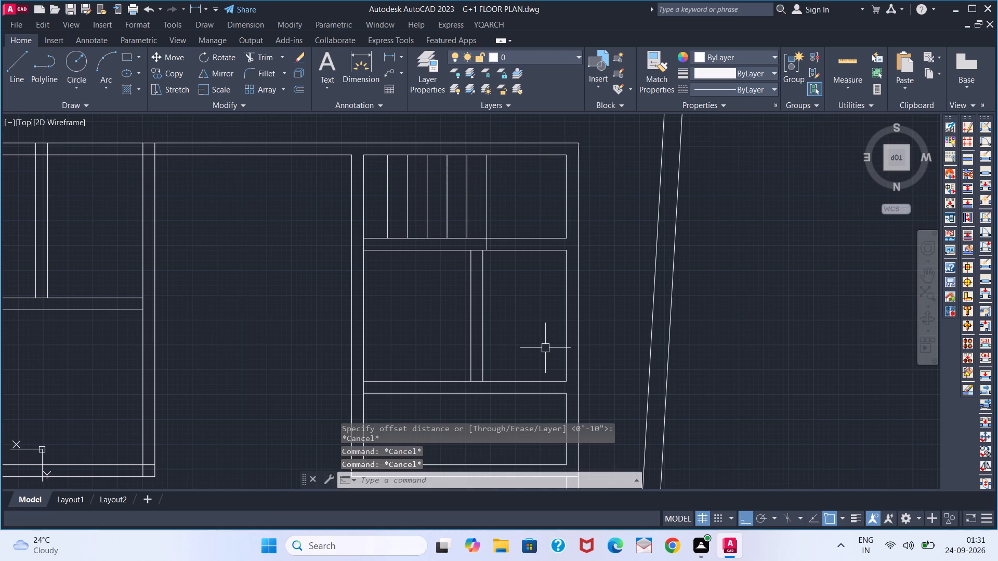
Offset the upper cross wall's lower line down into the middle compartment at 10" spacing to make three lines.
key(o)
key(Return)
text(10)
key(Return)
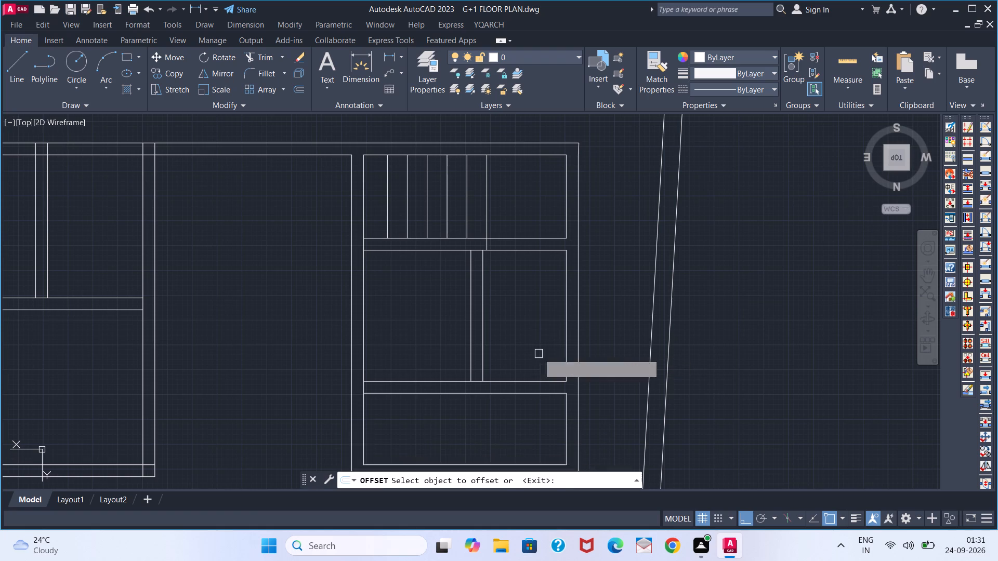
click(532, 253)
click(533, 268)
click(536, 274)
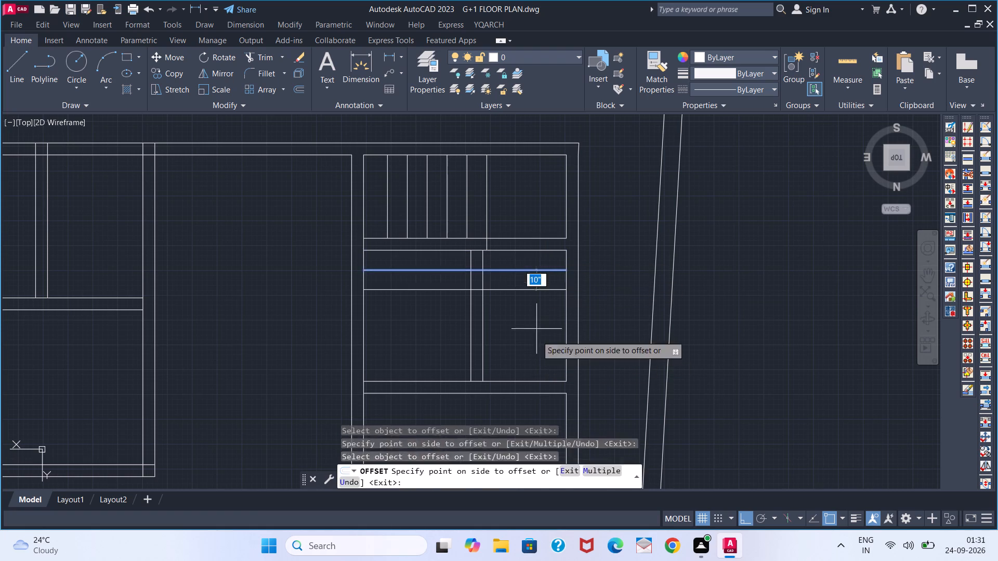
click(536, 336)
click(534, 293)
click(534, 350)
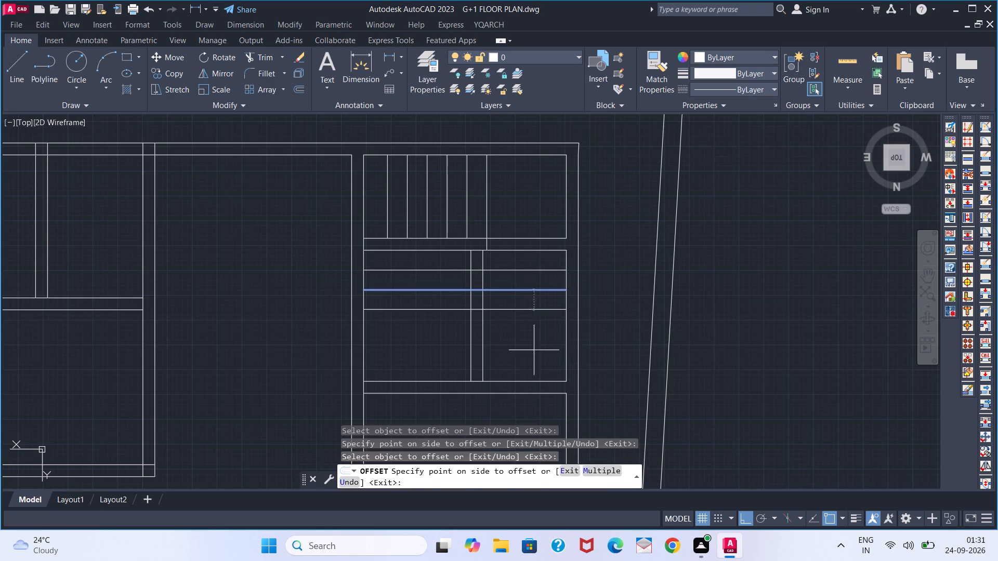
Continue the 10" offsets with three more horizontal lines down toward the lower cross wall.
click(534, 302)
click(536, 308)
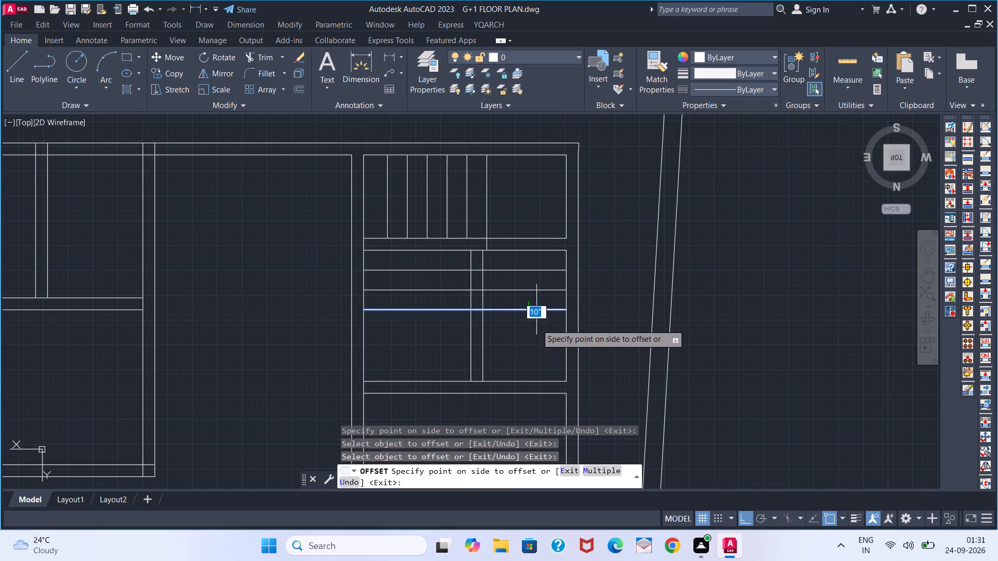
click(530, 378)
click(531, 328)
click(533, 349)
click(533, 343)
click(532, 372)
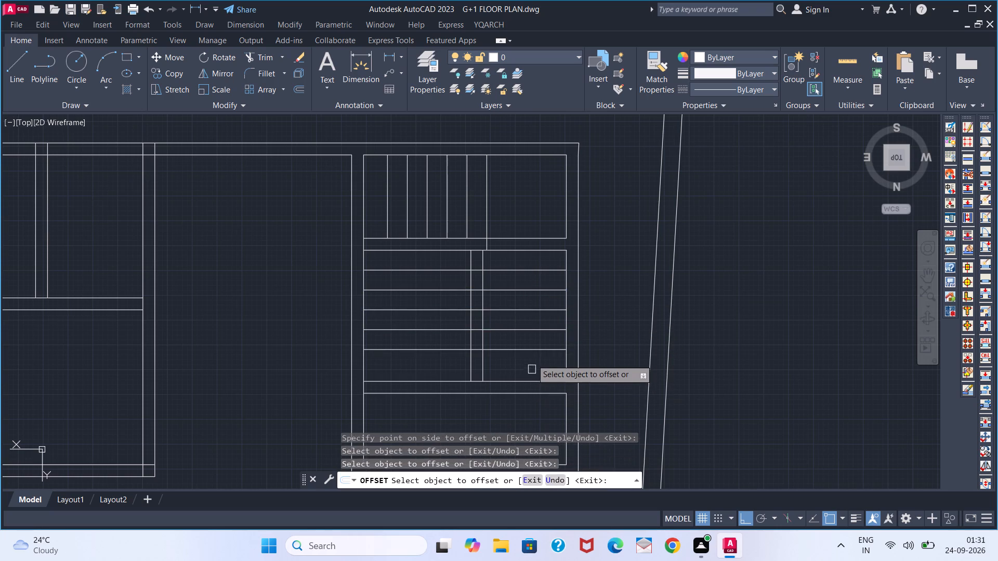
click(532, 354)
click(533, 351)
click(531, 376)
key(space)
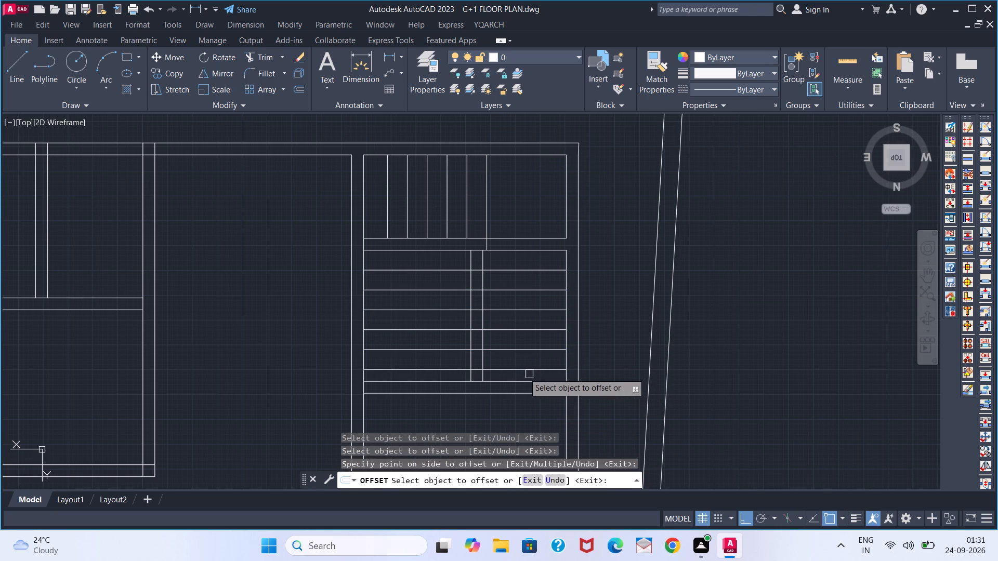
Trim the new horizontal lines out of the gap between the two vertical partition lines in the middle compartment.
text(TR)
key(space)
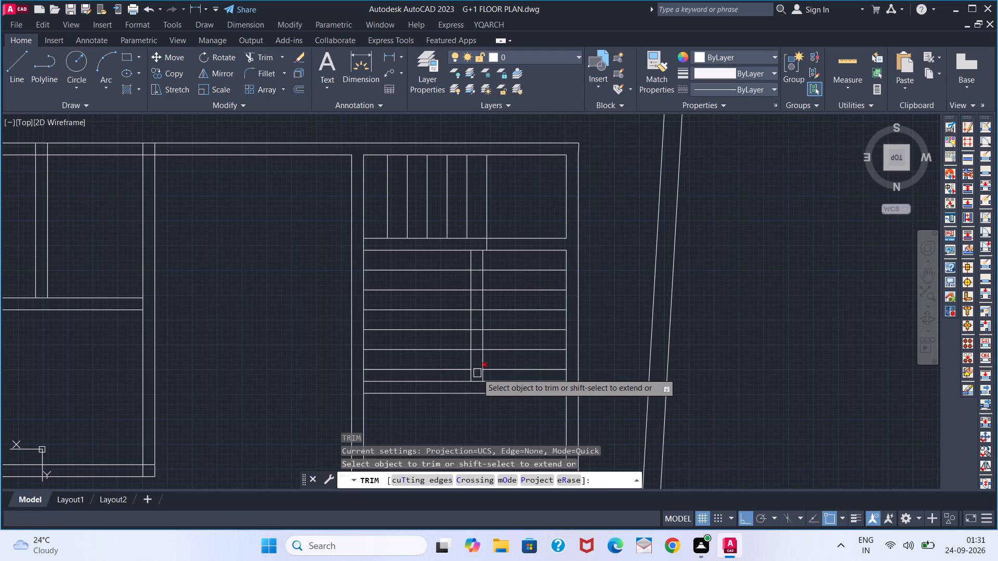
click(477, 373)
drag(477, 358, 477, 352)
drag(477, 345, 475, 271)
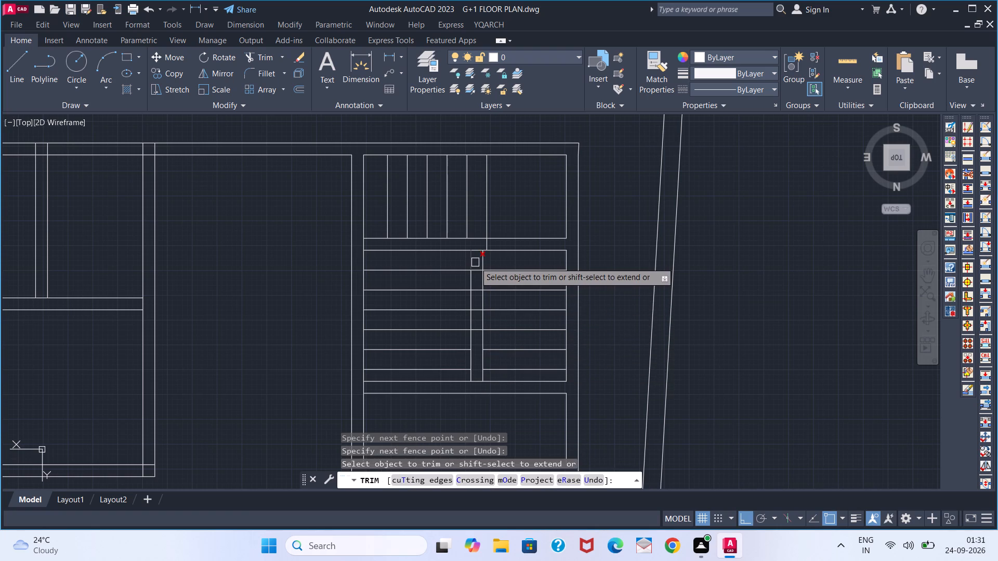
drag(476, 264, 479, 381)
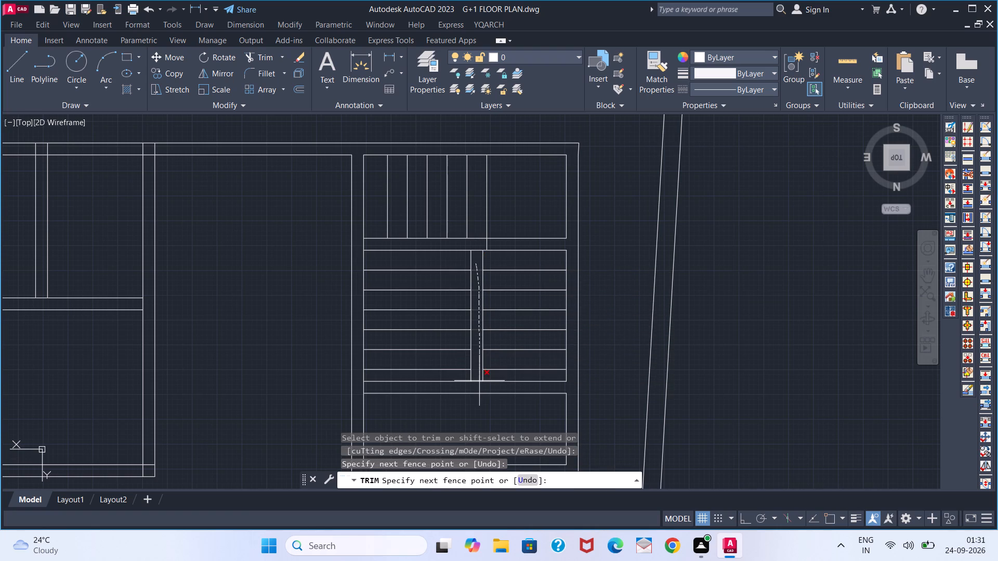
Finish trimming the horizontal lines between the two vertical partition lines, down to the lower cross wall.
drag(479, 381, 479, 361)
key(space)
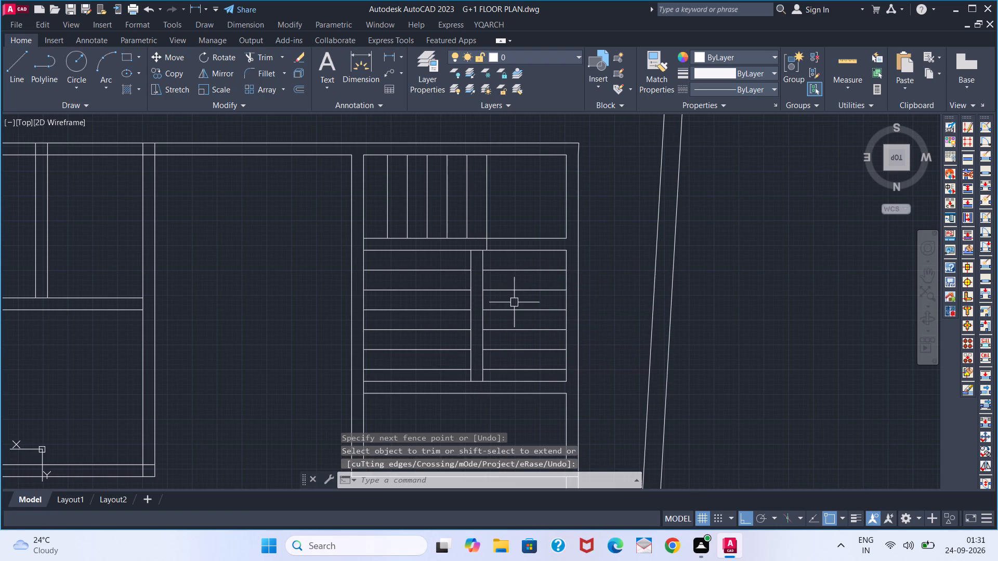
Erase the six horizontal lines left of the partition in the second room's middle compartment.
click(451, 266)
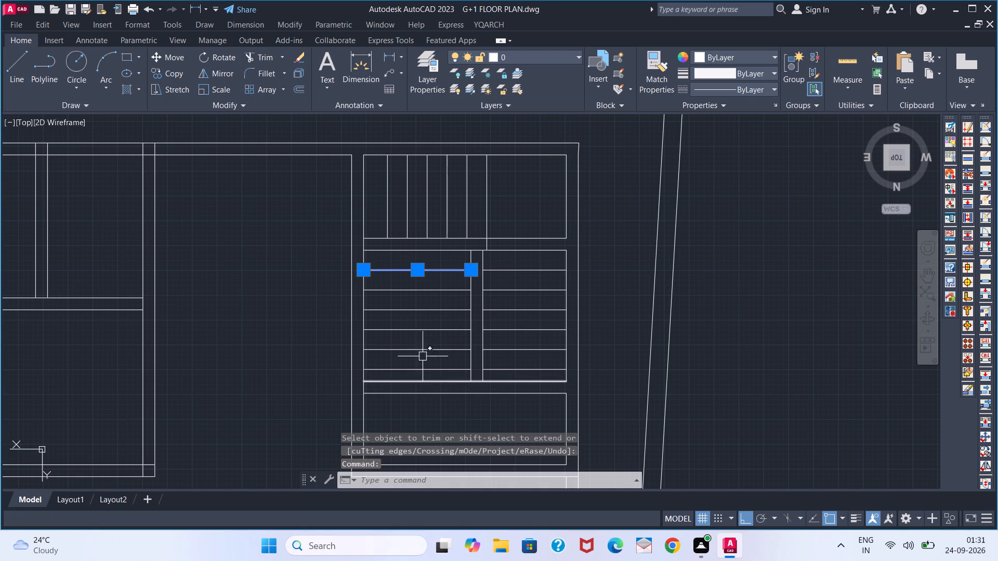
click(445, 258)
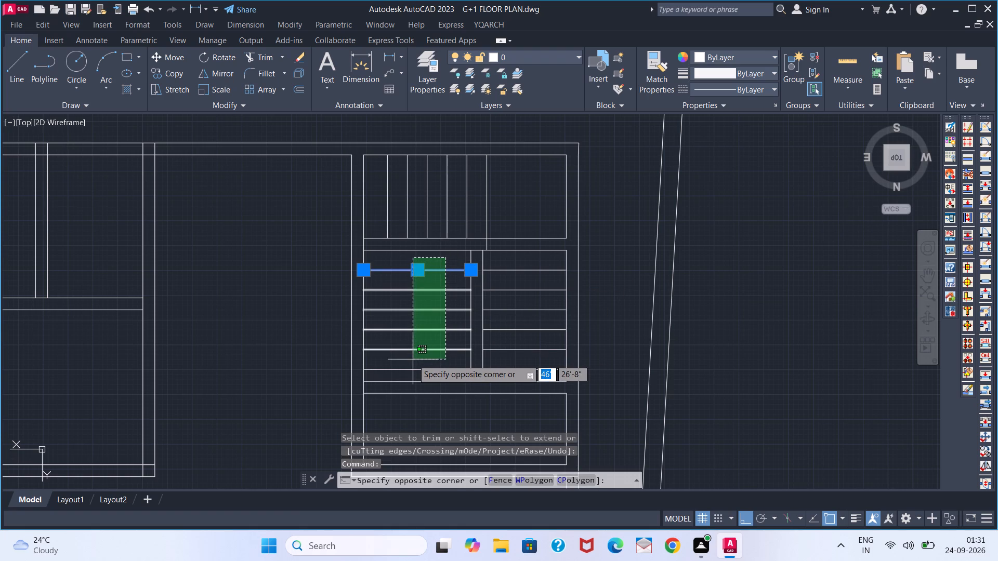
click(405, 374)
key(Delete)
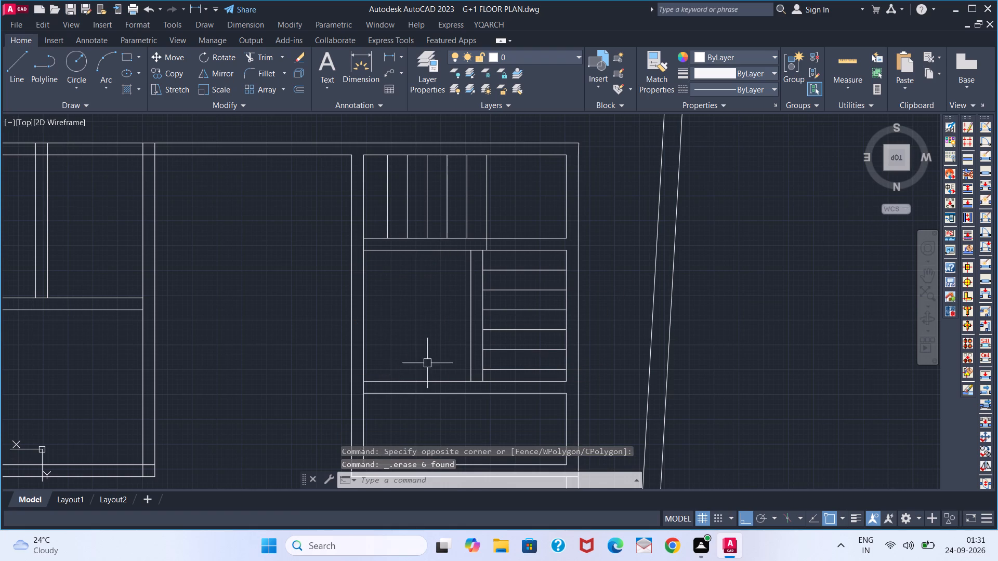
Draw a diagonal line from the partition's upper end to the lower-left corner of the emptied left bay.
middle_drag(490, 333, 413, 329)
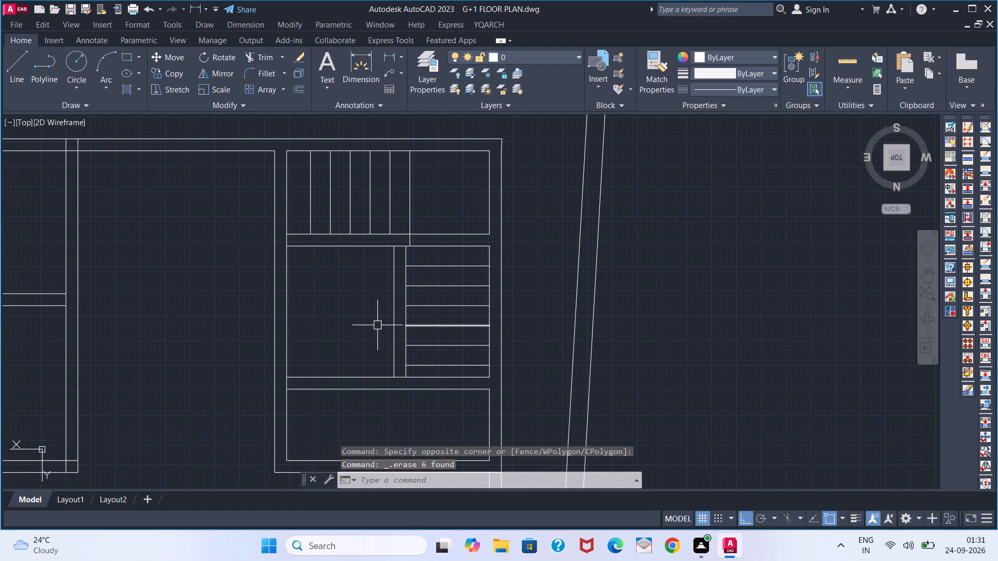
key(l)
key(Return)
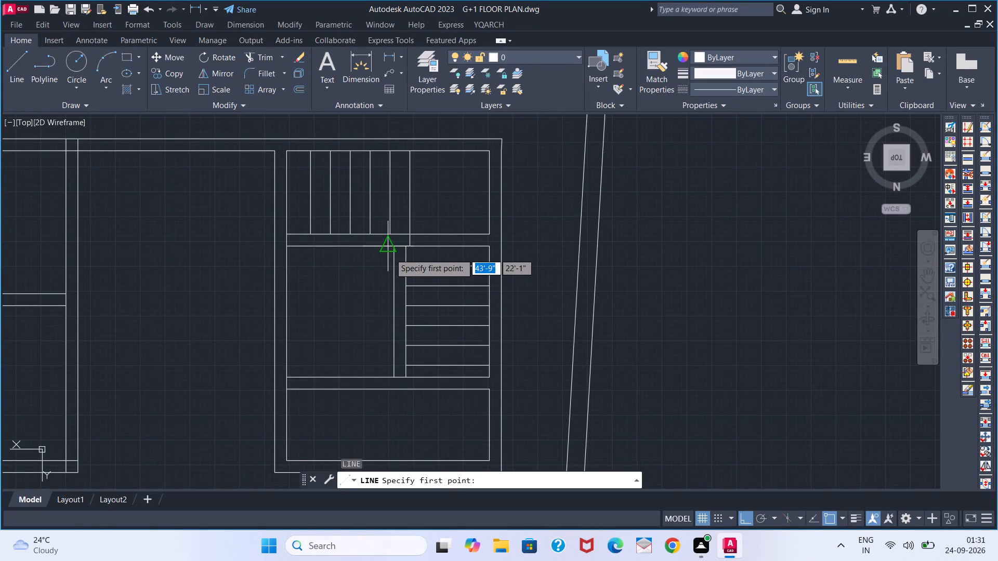
click(390, 253)
key(Escape)
key(space)
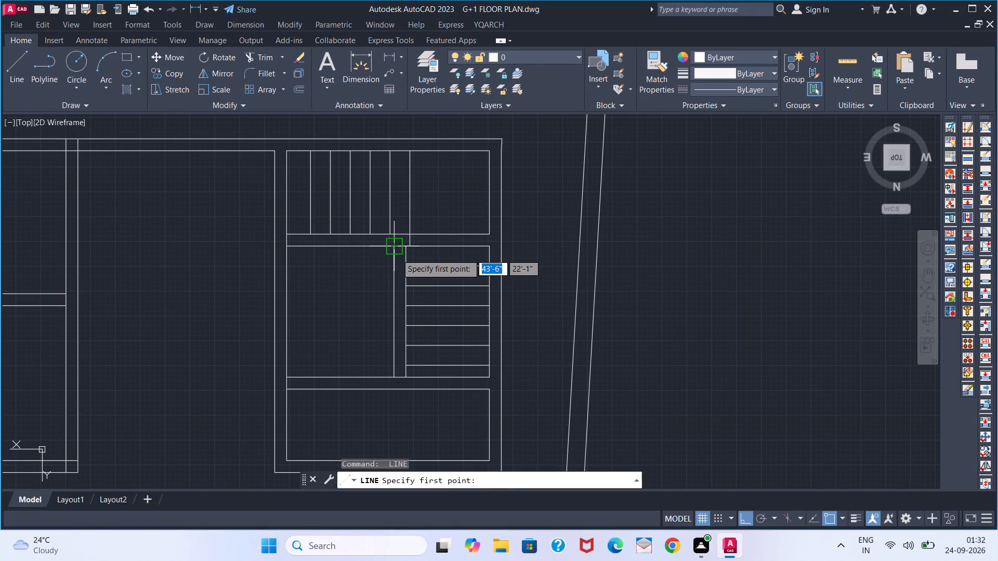
click(397, 254)
click(293, 375)
key(space)
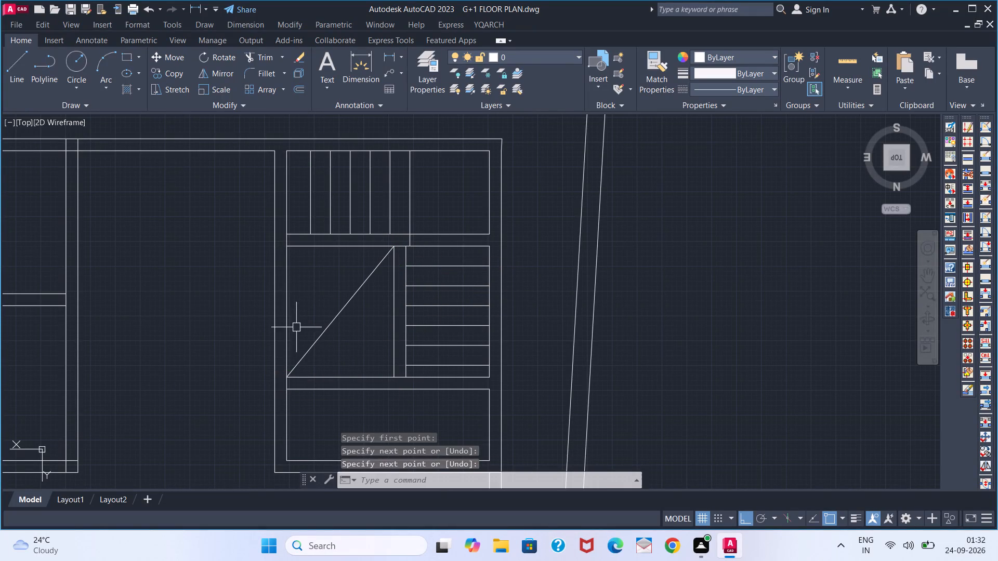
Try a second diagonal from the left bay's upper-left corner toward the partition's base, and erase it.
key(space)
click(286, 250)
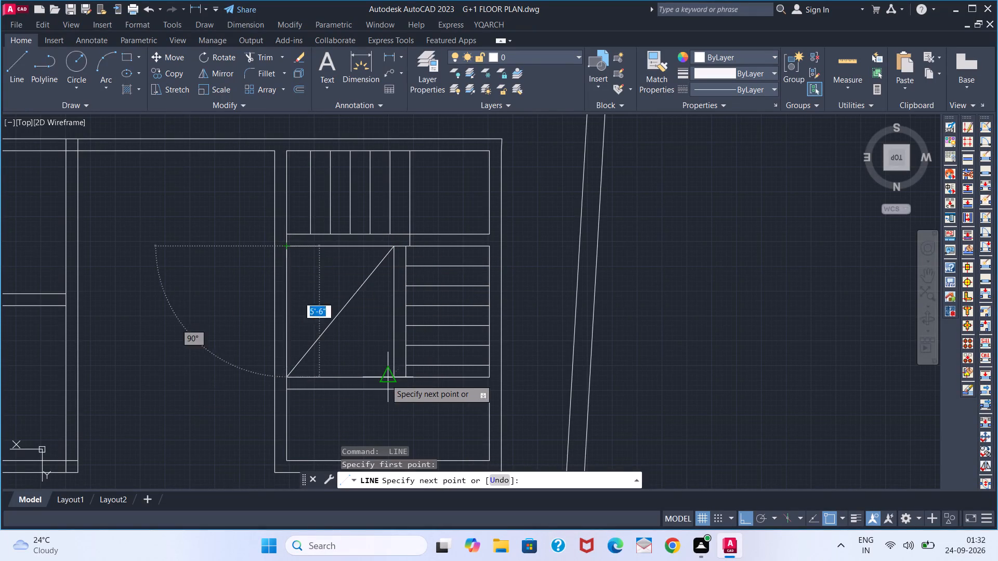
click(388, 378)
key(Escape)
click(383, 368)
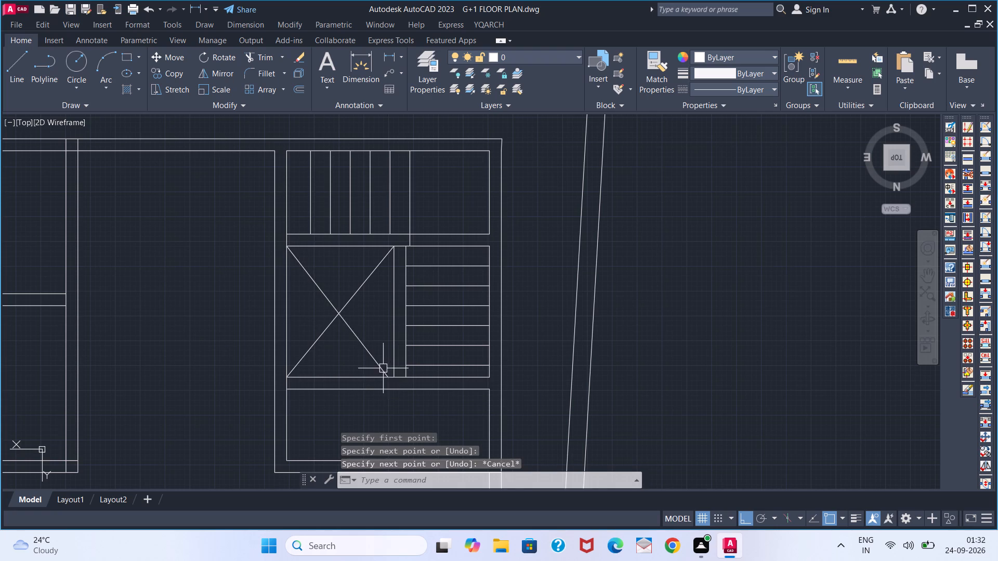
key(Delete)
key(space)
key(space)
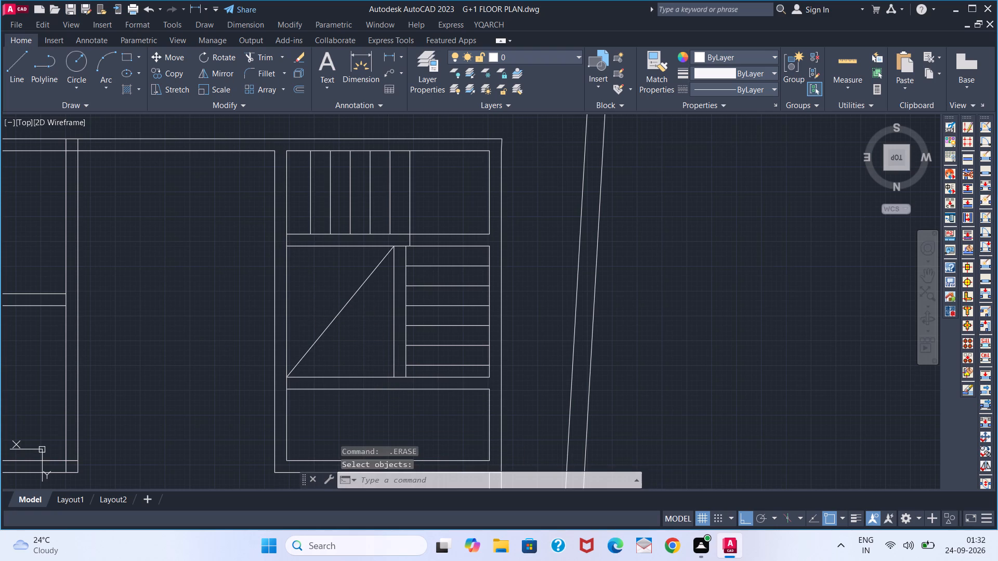
Draw the crossing diagonal from the left bay's upper-left corner to the partition's lower end.
key(l)
key(space)
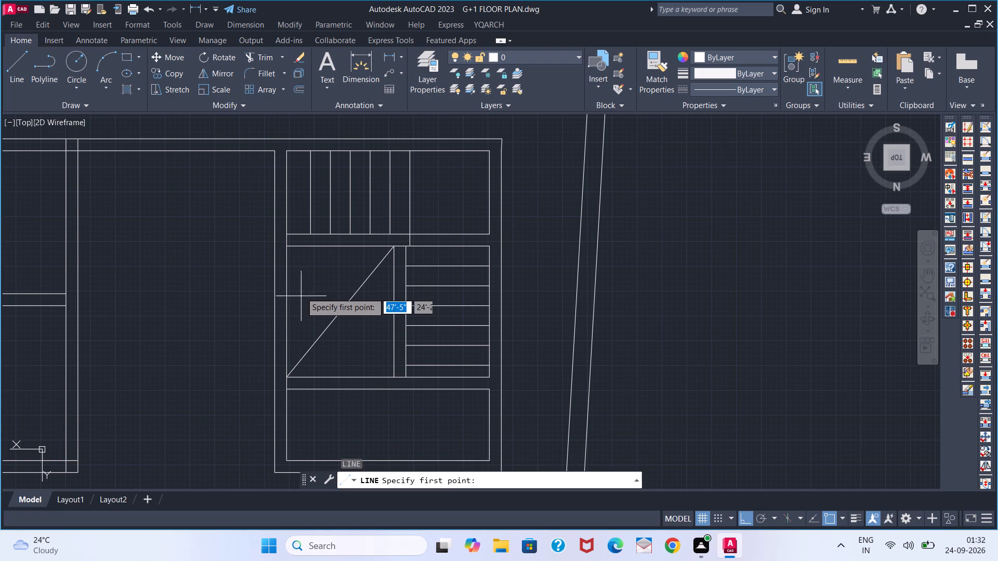
click(288, 252)
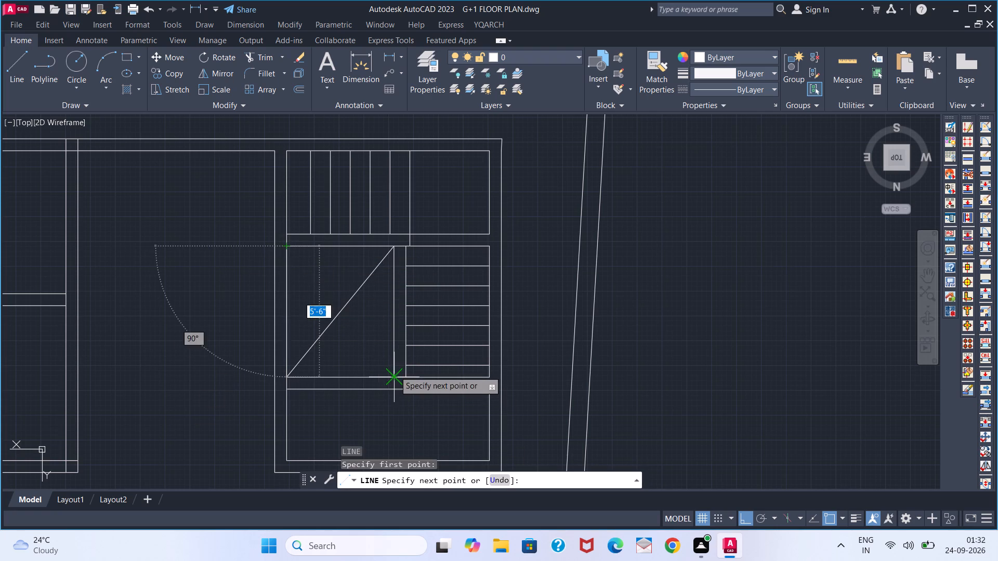
click(395, 371)
key(space)
Offset the lower compartment's right inner wall line leftward at 10" spacing to make three vertical lines.
scroll(358, 357, down, 1)
middle_drag(386, 351, 311, 349)
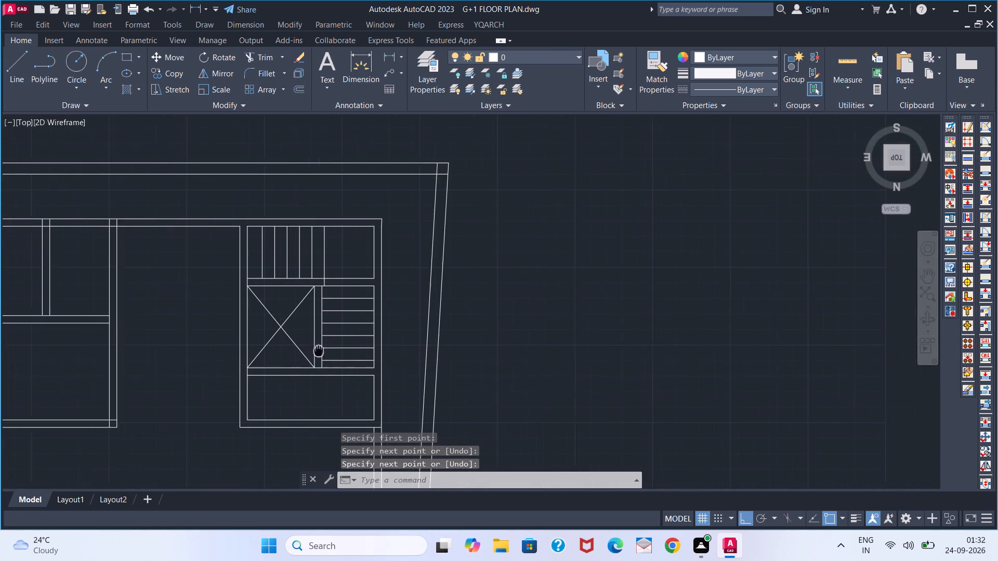
middle_drag(311, 349, 306, 348)
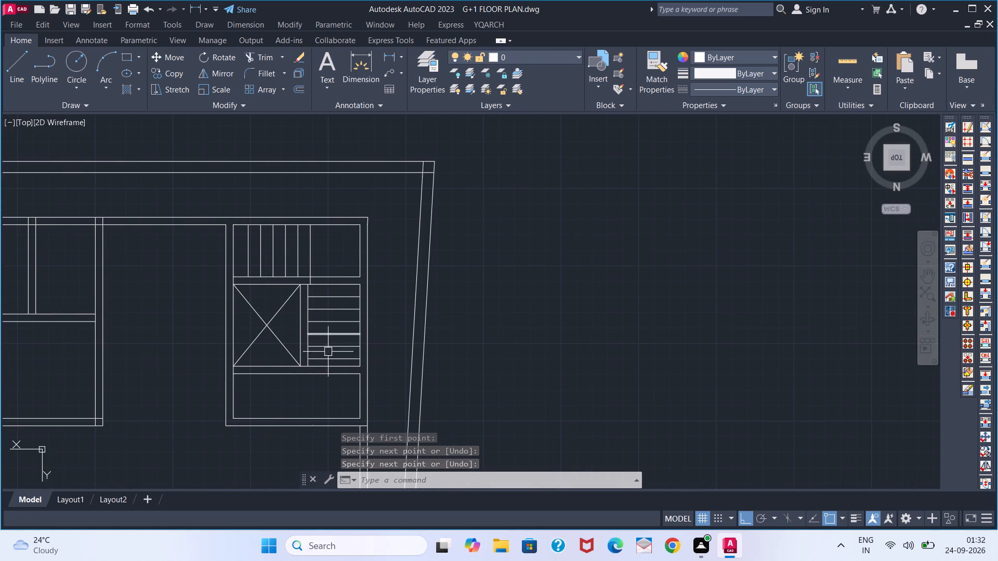
middle_drag(311, 385, 333, 315)
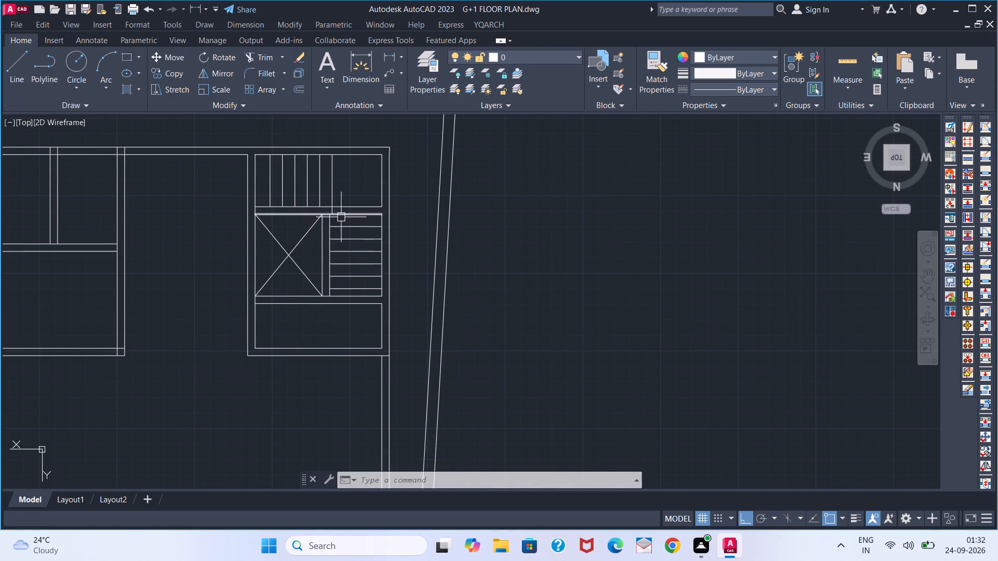
key(o)
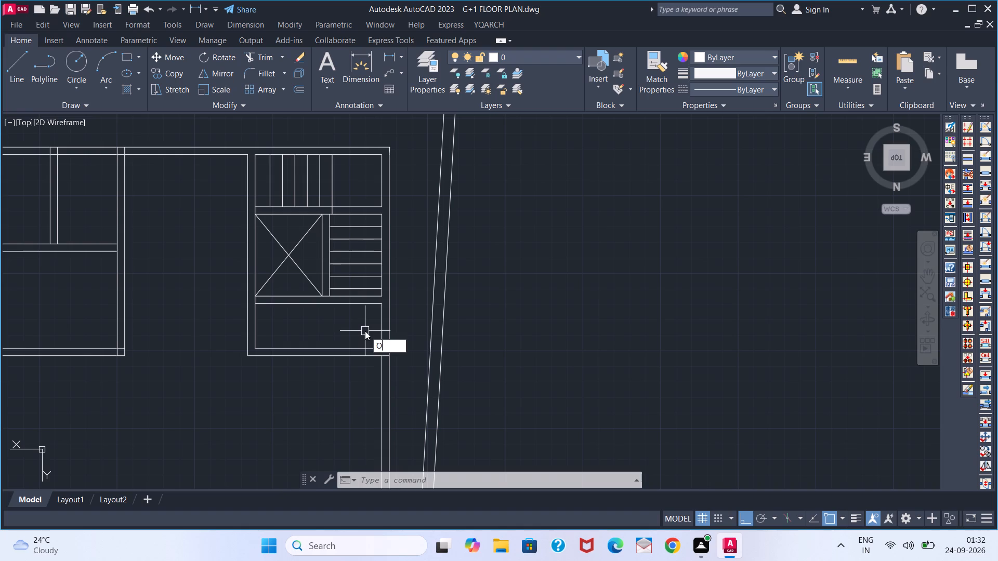
key(Return)
key(1)
key(0)
key(Return)
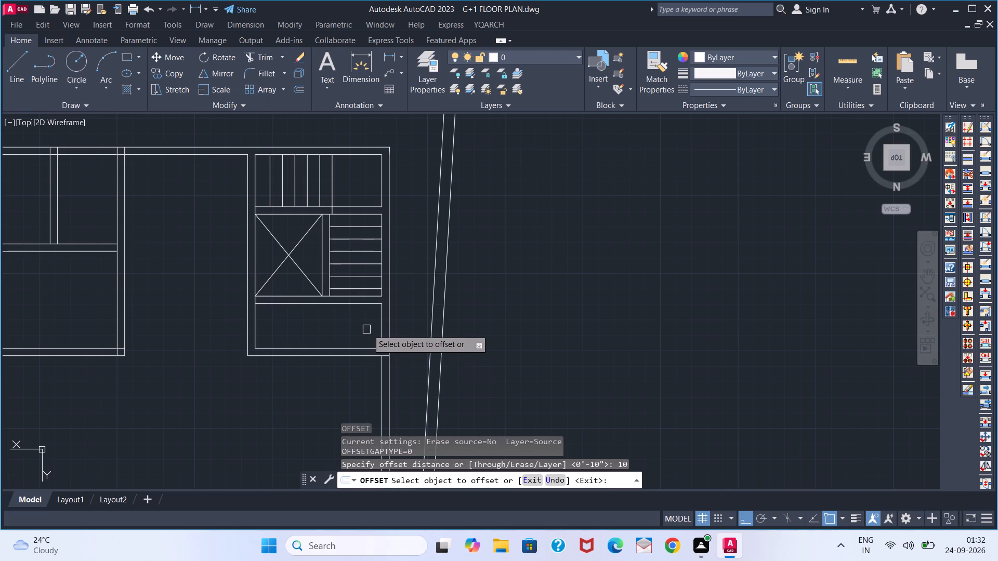
click(379, 329)
click(340, 329)
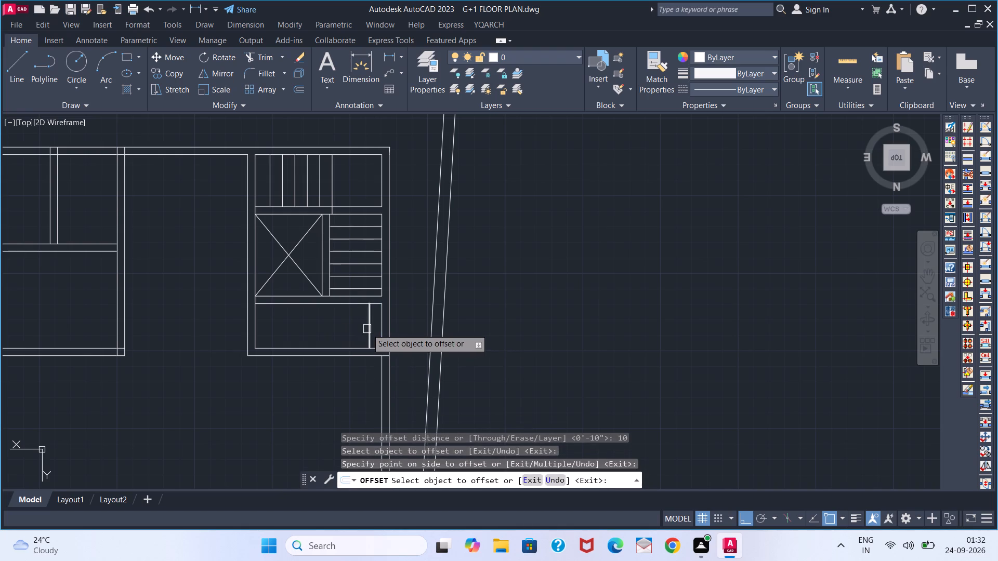
drag(367, 329, 349, 329)
click(284, 329)
click(356, 330)
click(235, 330)
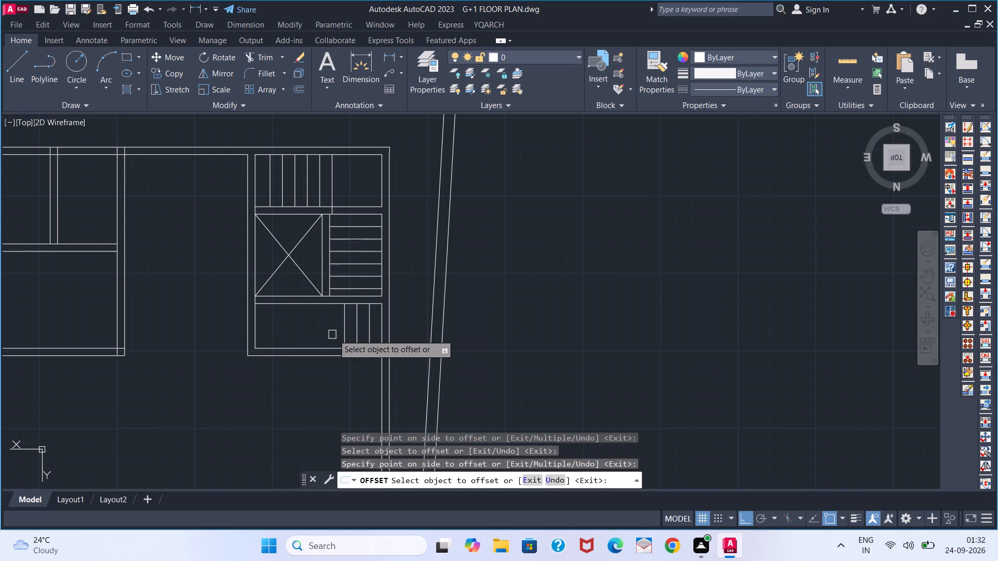
Continue the 10" offsets leftward with four more vertical lines in the lower compartment.
drag(348, 335, 343, 335)
click(267, 335)
drag(328, 336, 318, 336)
click(218, 336)
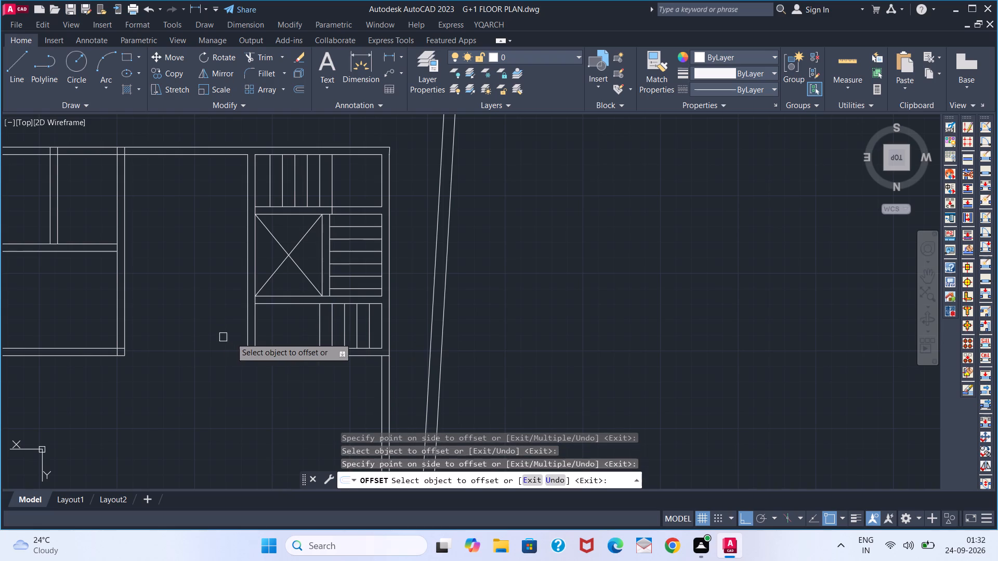
click(314, 338)
drag(318, 338, 293, 338)
click(214, 338)
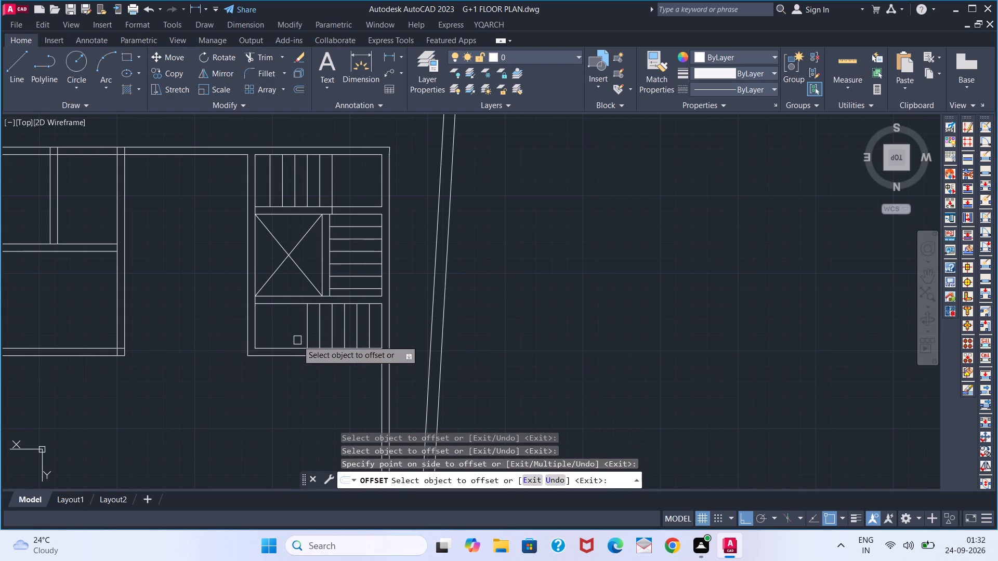
drag(304, 340, 298, 339)
click(234, 338)
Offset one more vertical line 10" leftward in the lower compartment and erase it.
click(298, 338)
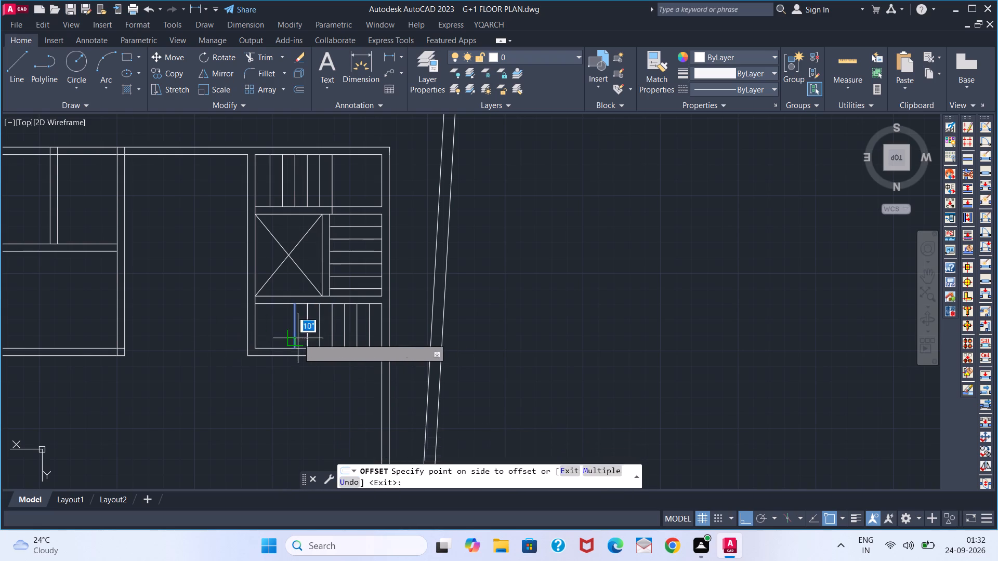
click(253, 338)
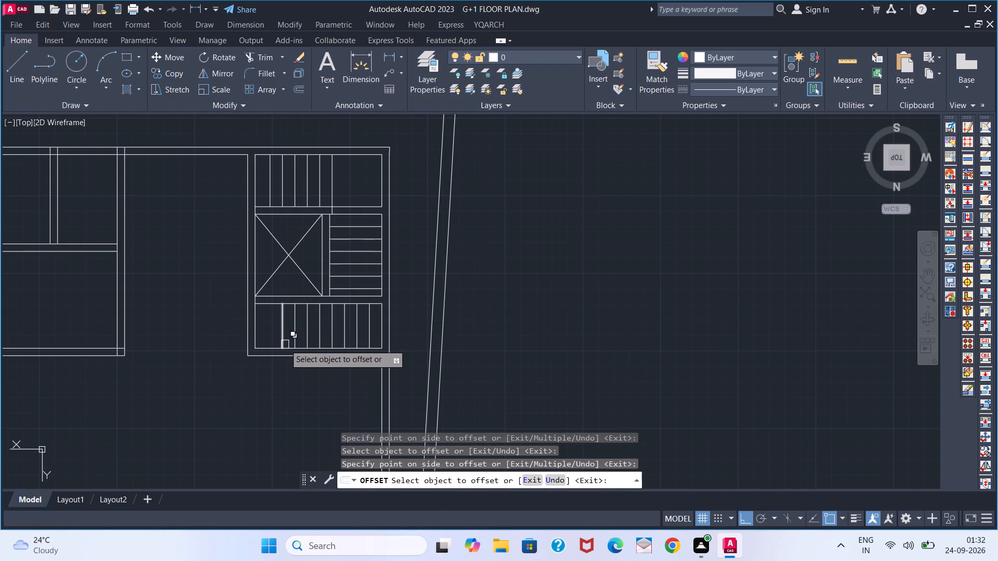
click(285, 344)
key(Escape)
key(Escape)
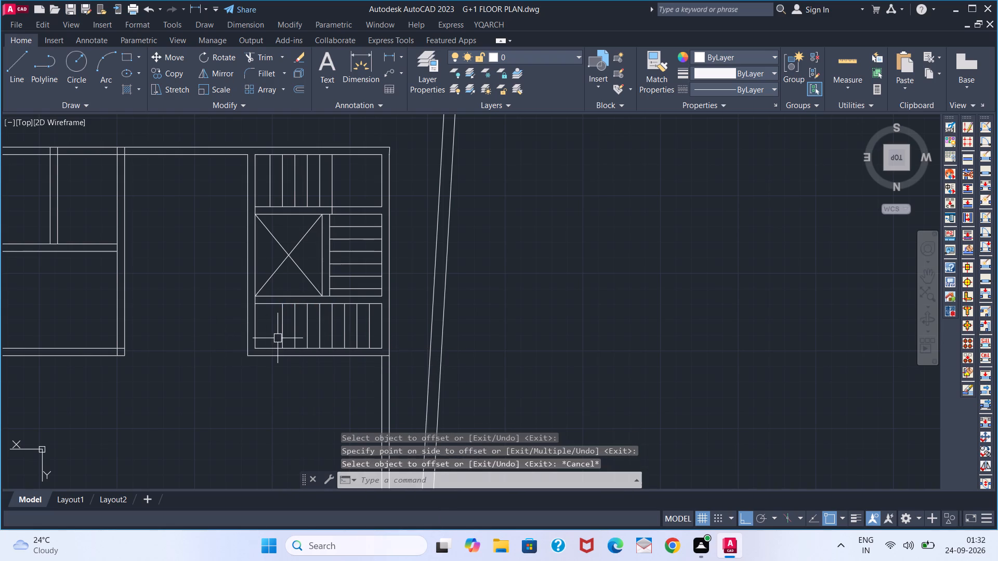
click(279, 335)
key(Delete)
Offset the lower compartment's leftmost vertical line twice at 10" toward the left wall.
scroll(273, 344, down, 1)
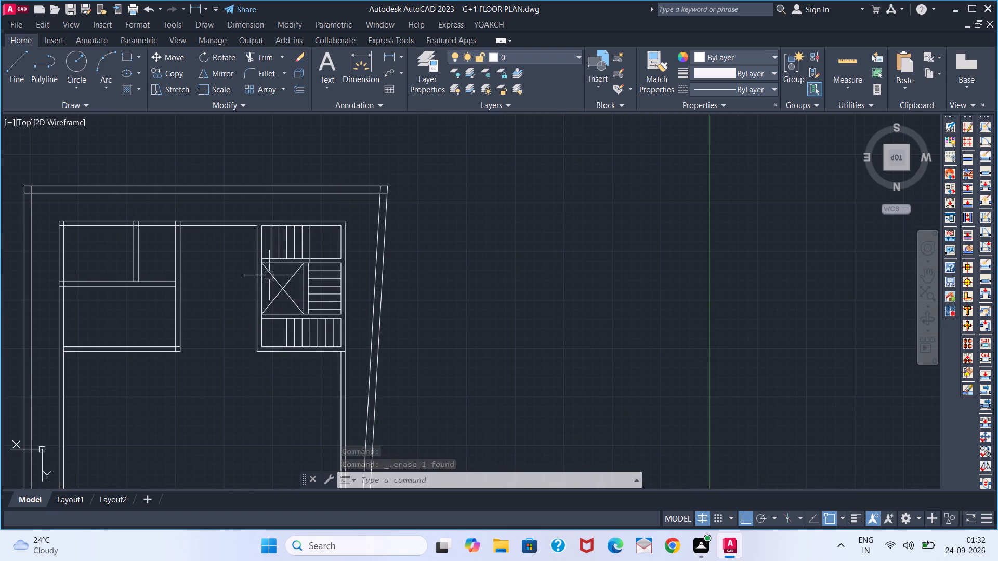
middle_drag(232, 285, 310, 278)
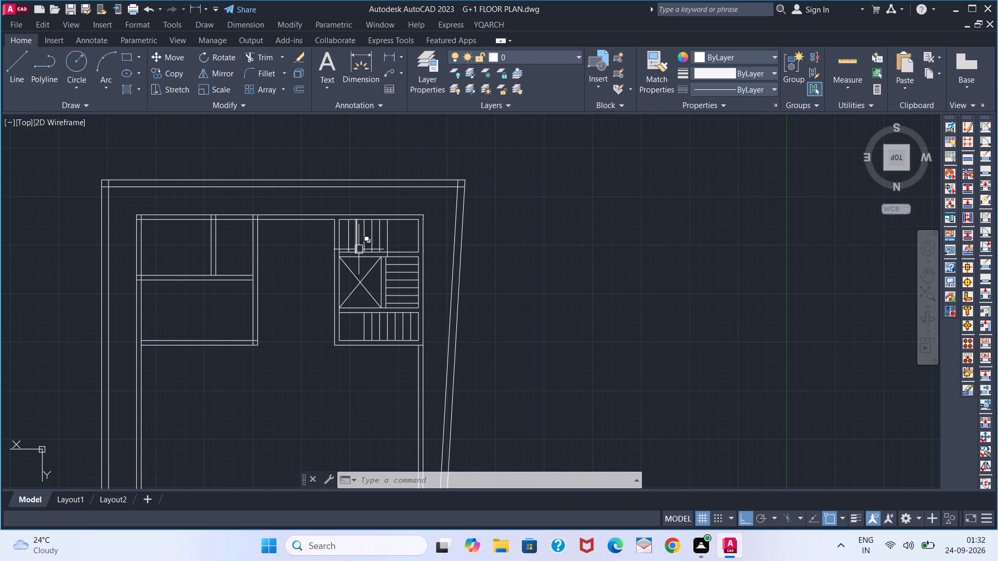
scroll(366, 248, up, 1)
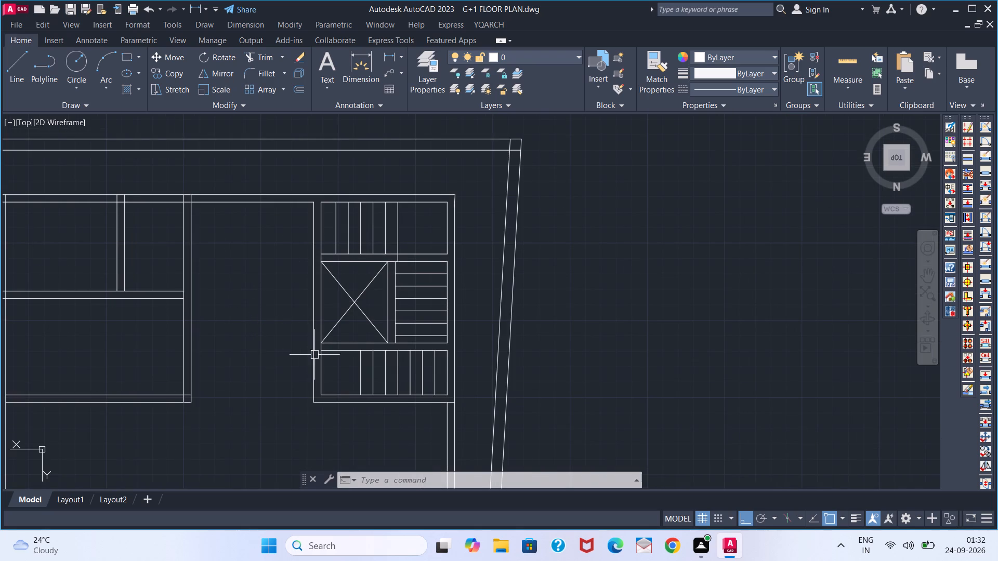
key(o)
key(Return)
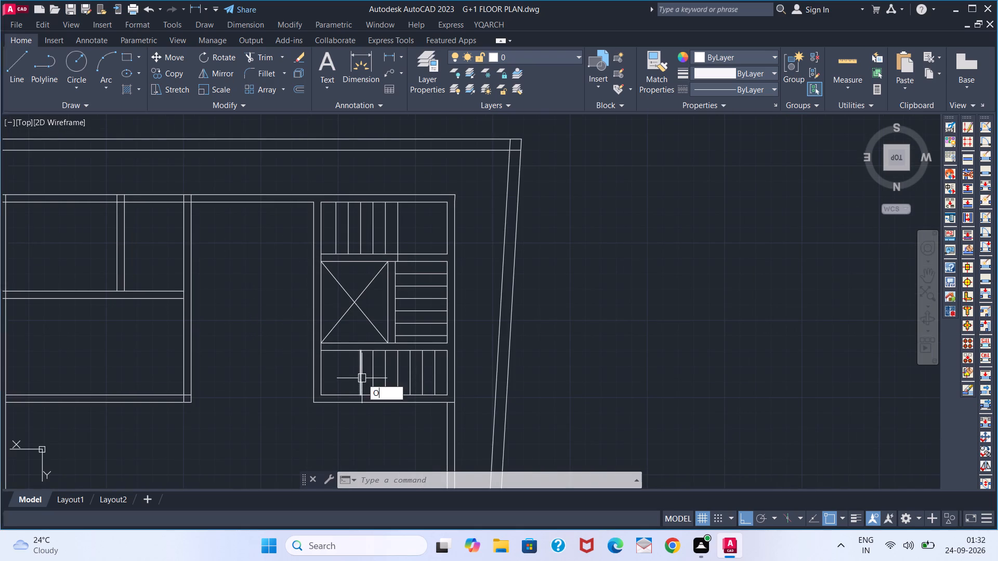
key(Return)
click(355, 374)
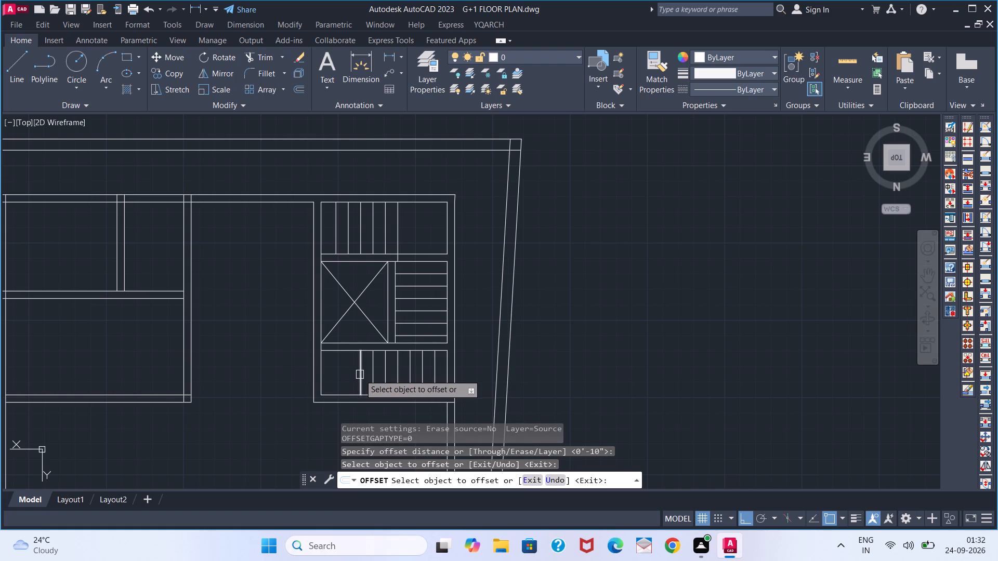
click(360, 375)
click(305, 372)
click(349, 373)
click(323, 373)
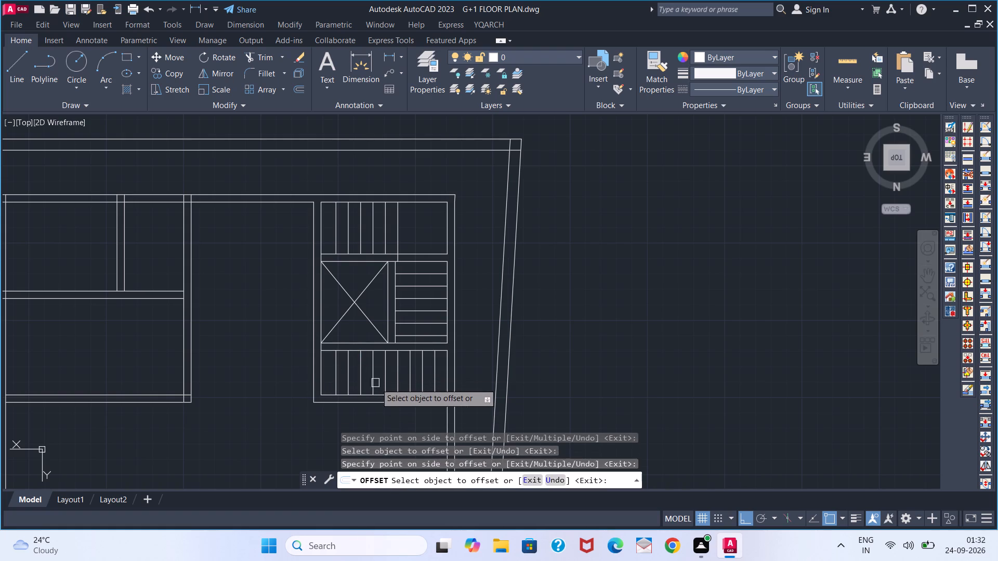
key(space)
Erase the three rightmost vertical step lines in the lower compartment.
click(435, 379)
click(418, 378)
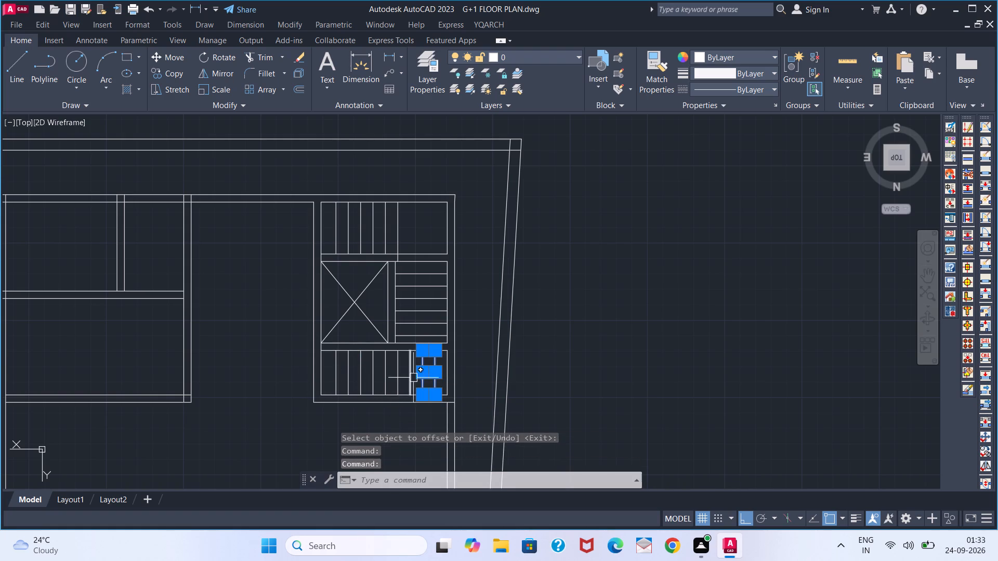
click(411, 376)
key(Delete)
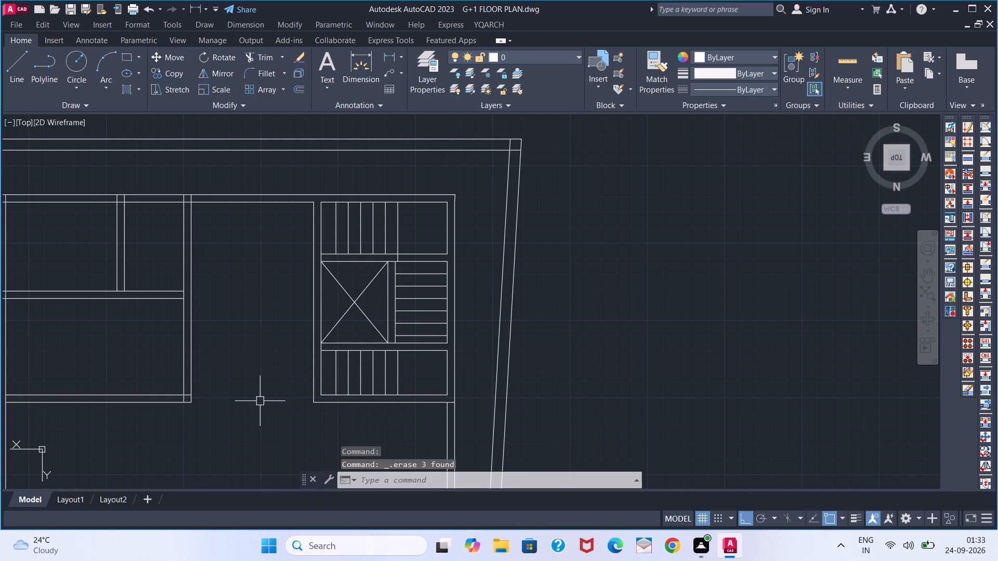
Draw a line along the upper stair compartment's left edge, between its upper and lower corners.
scroll(260, 376, down, 1)
middle_drag(258, 348, 347, 332)
middle_drag(354, 331, 380, 327)
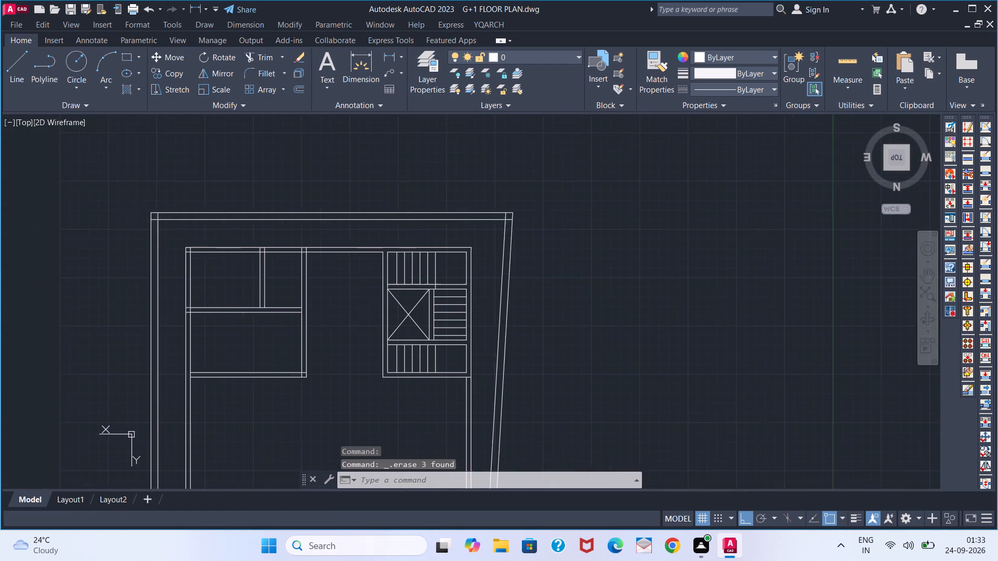
middle_drag(380, 327, 396, 326)
key(l)
key(Return)
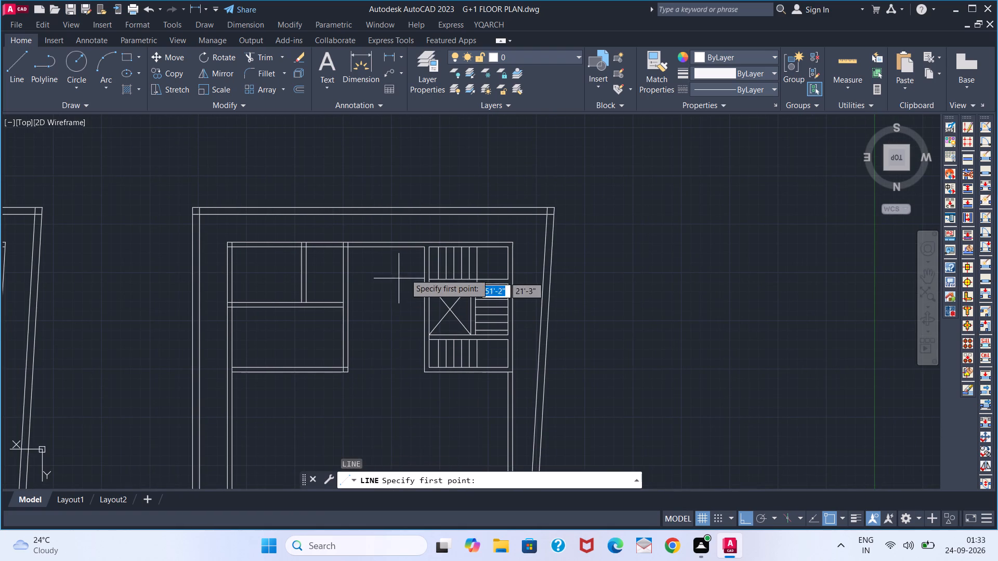
scroll(430, 268, up, 2)
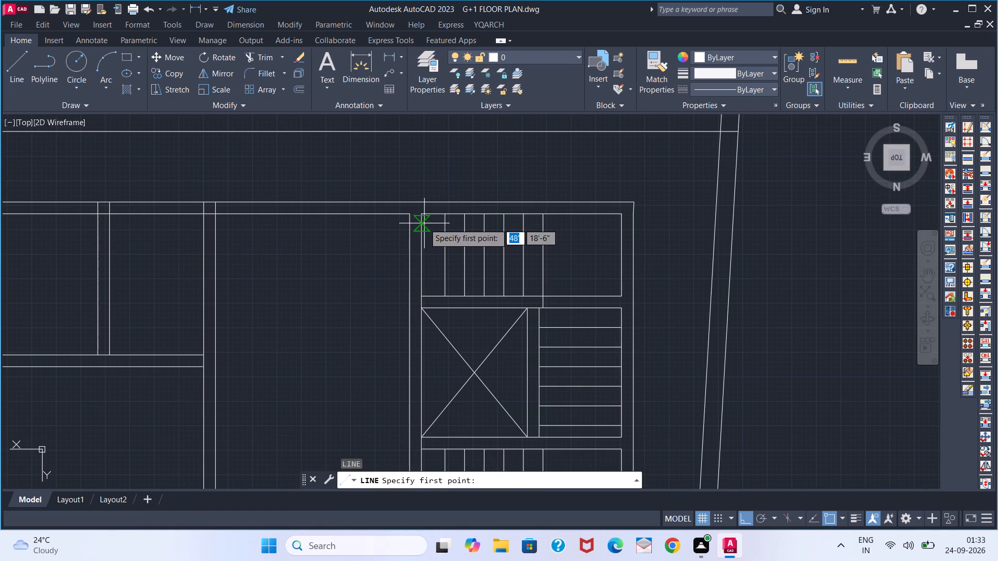
click(424, 219)
click(421, 289)
key(space)
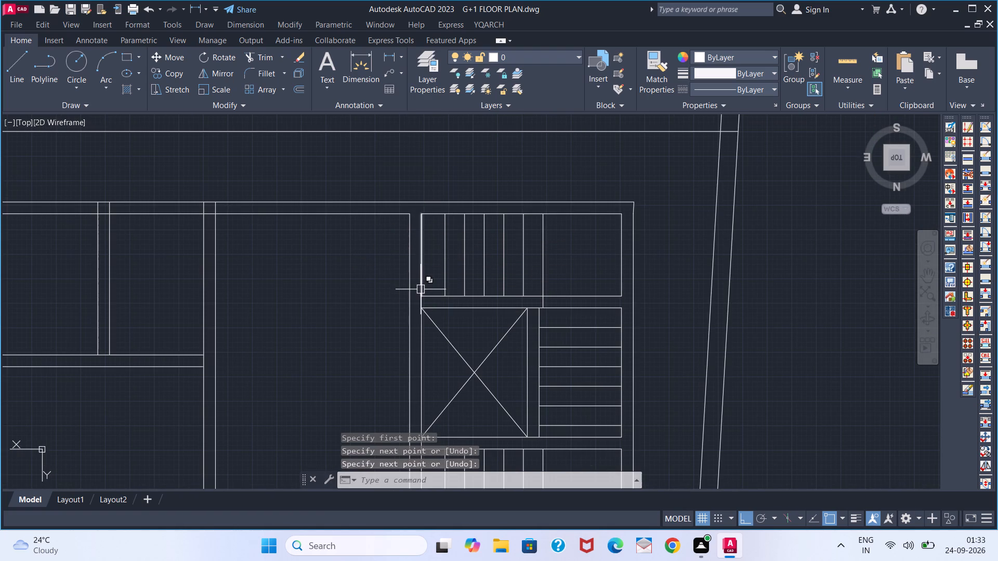
Draw the stair's walking line from the upper flight's left-edge midpoint across about 7'-0", down through the middle flight, and back to the lower flight's second step line.
key(l)
key(Return)
click(420, 259)
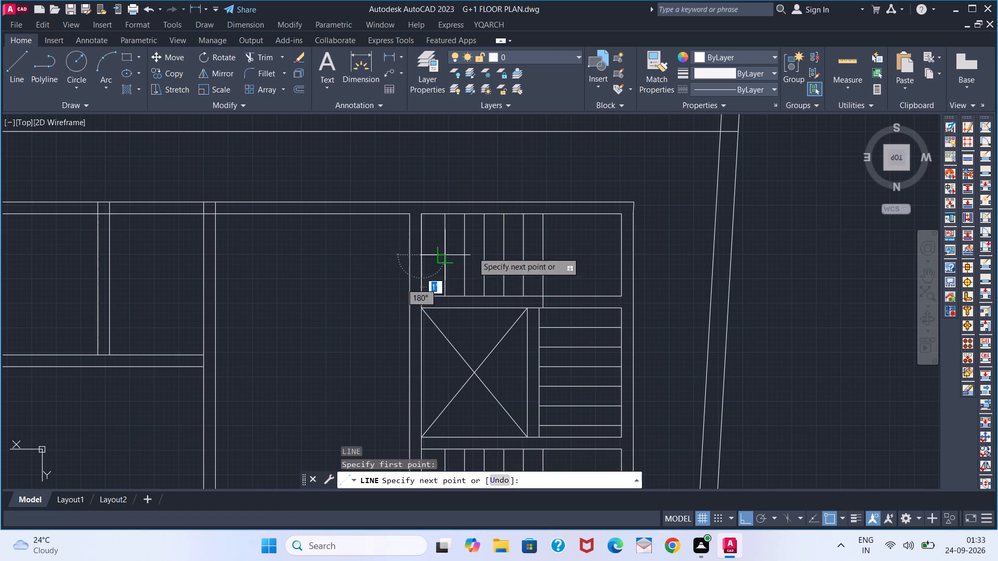
click(584, 253)
middle_drag(574, 401, 546, 226)
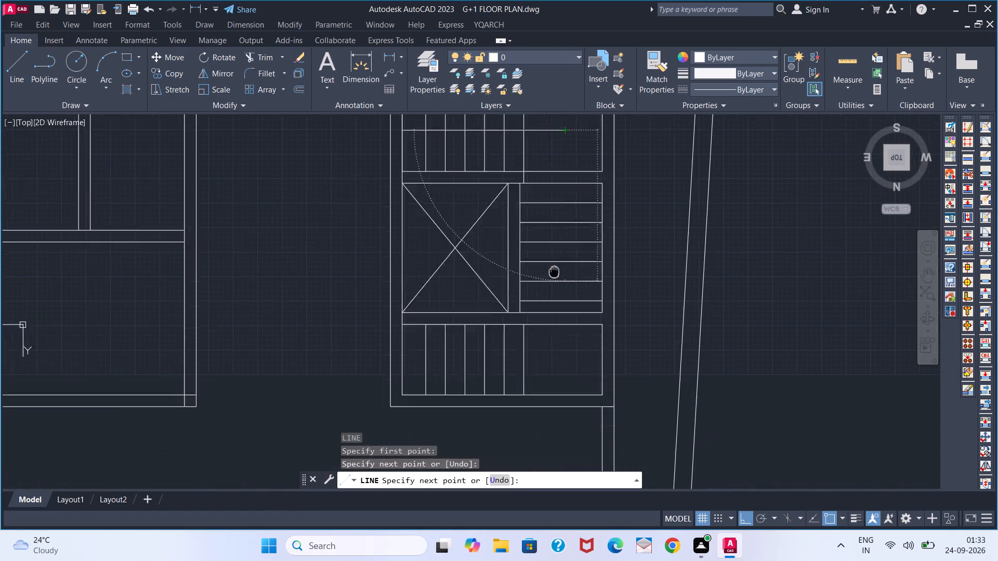
middle_drag(546, 226, 544, 213)
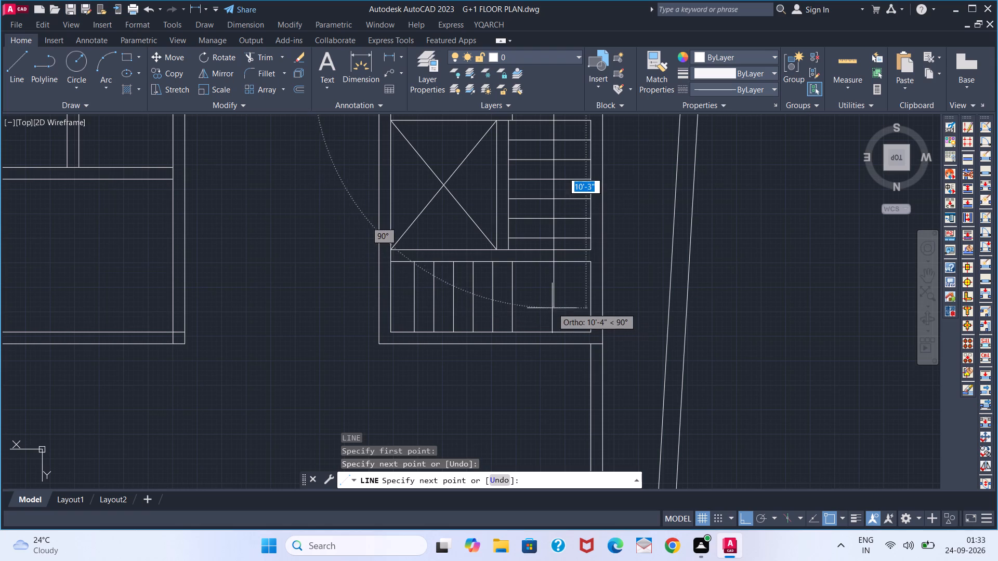
click(550, 301)
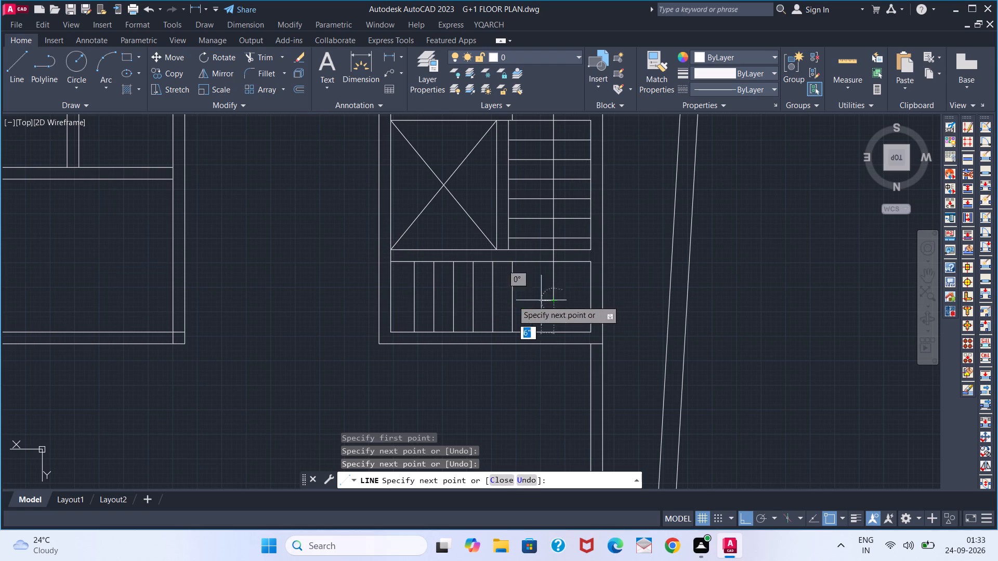
click(434, 301)
key(Escape)
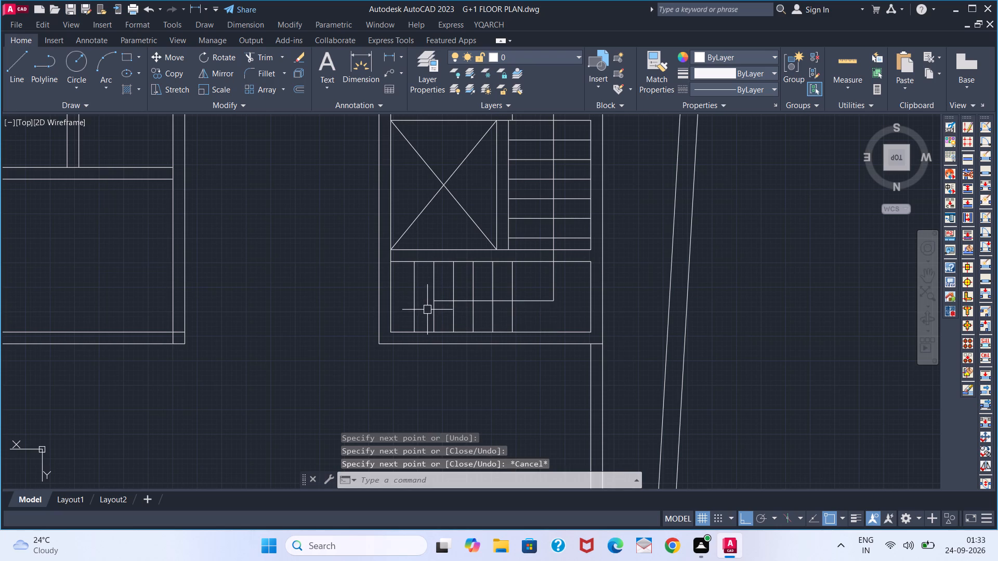
Draw a vertical line from the walking line's end up to the lower compartment's top edge.
key(space)
click(431, 303)
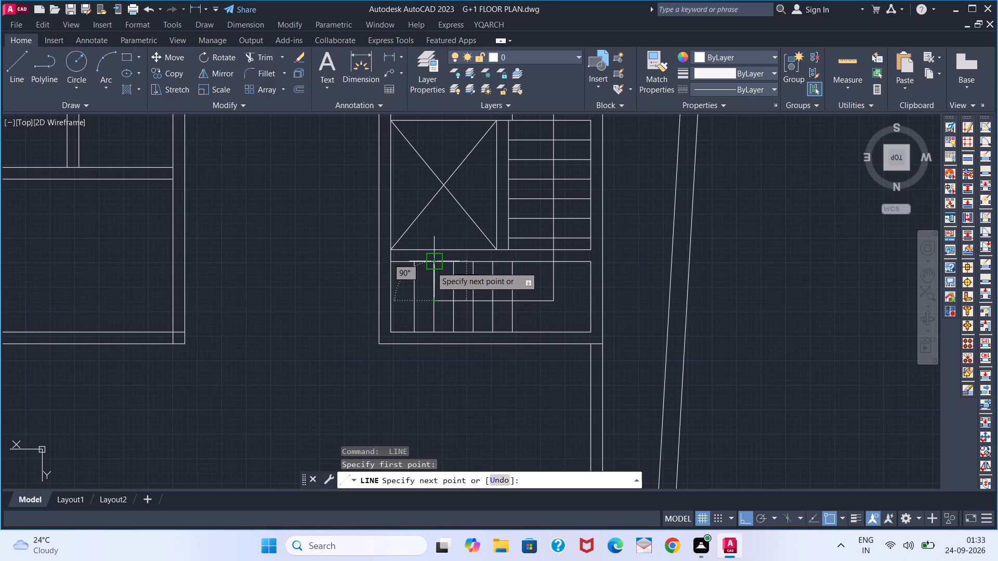
click(431, 266)
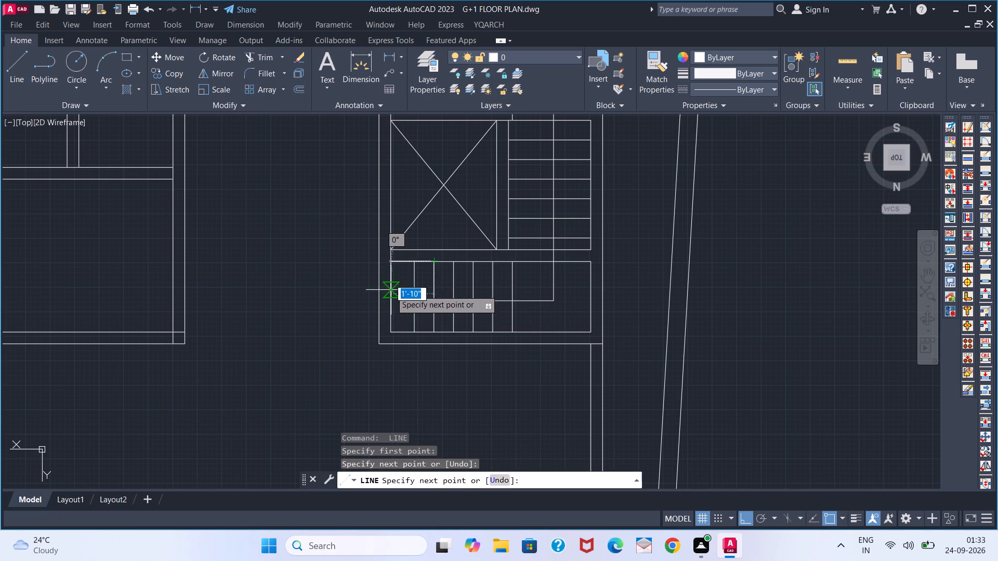
key(Escape)
Line the lower compartment's left edge and draw a horizontal centre line about 6'-11" from its midpoint to the vertical walking line.
key(space)
click(391, 267)
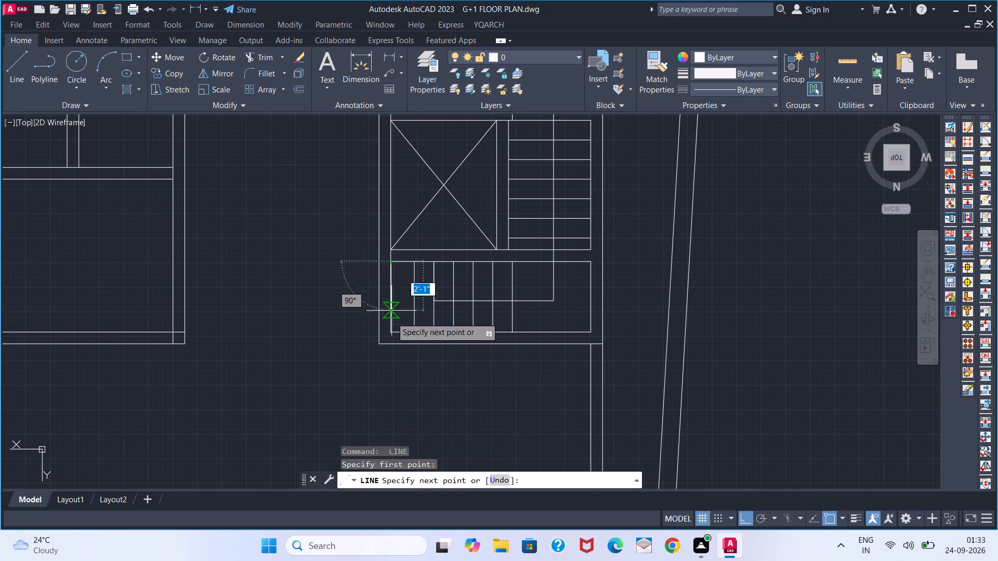
click(393, 327)
key(space)
key(space)
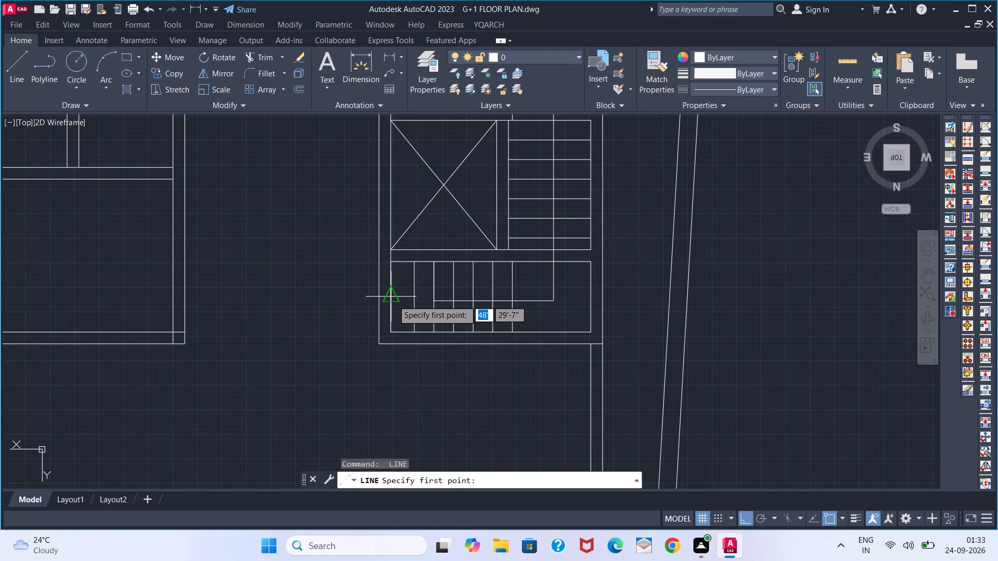
click(393, 300)
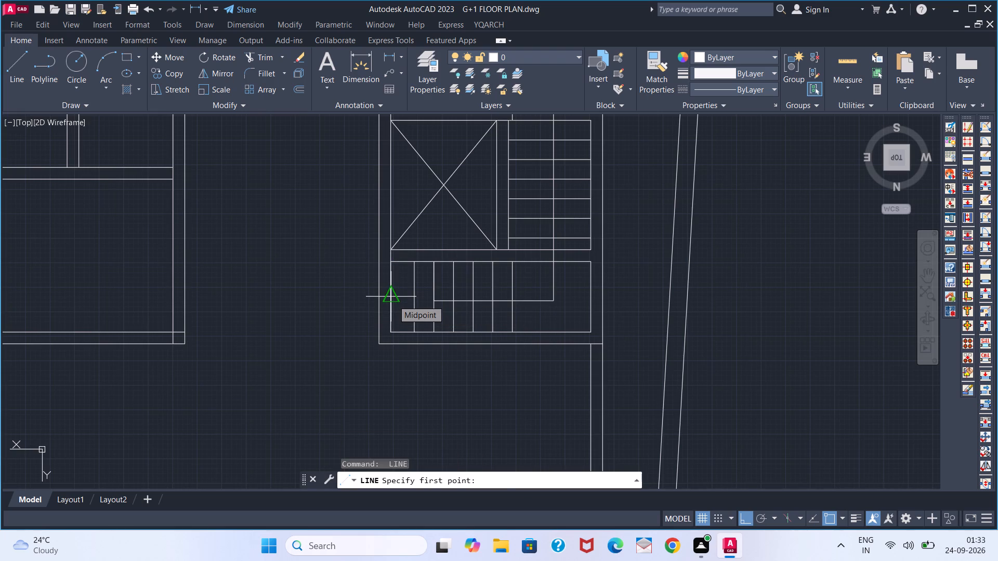
scroll(549, 296, up, 3)
click(549, 294)
key(space)
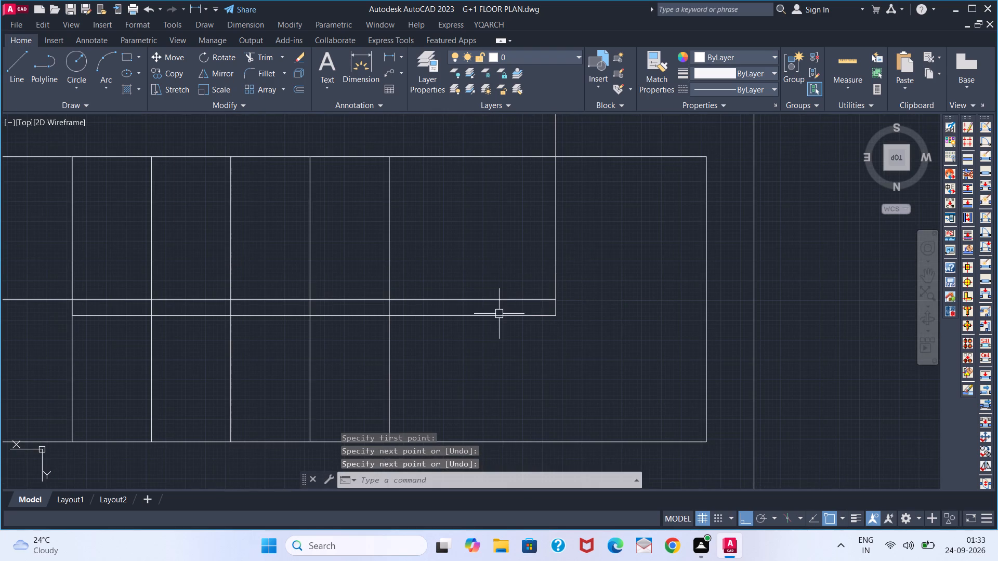
Erase the off-centre horizontal walking-line segment just below the lower flight's new centre line.
click(499, 314)
key(Delete)
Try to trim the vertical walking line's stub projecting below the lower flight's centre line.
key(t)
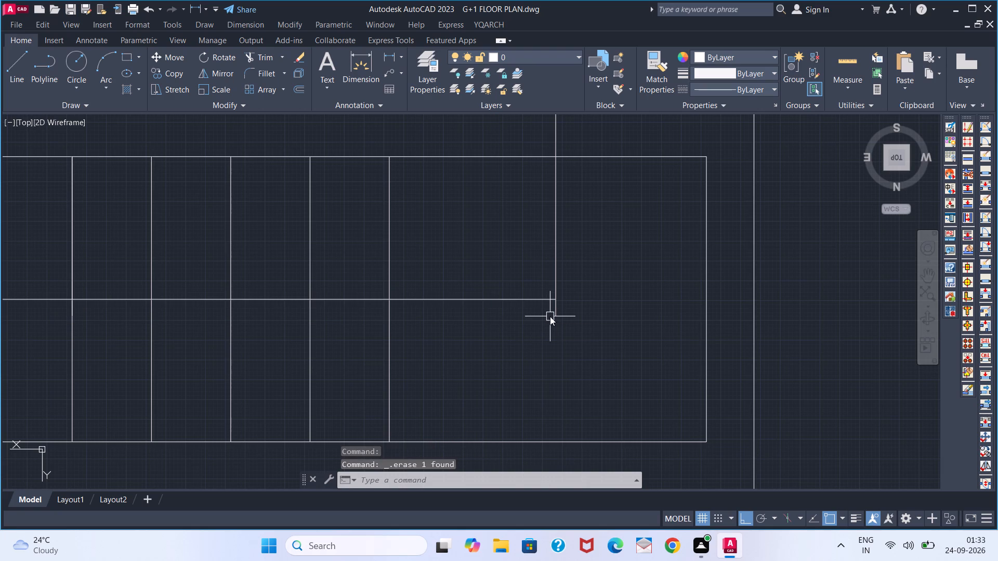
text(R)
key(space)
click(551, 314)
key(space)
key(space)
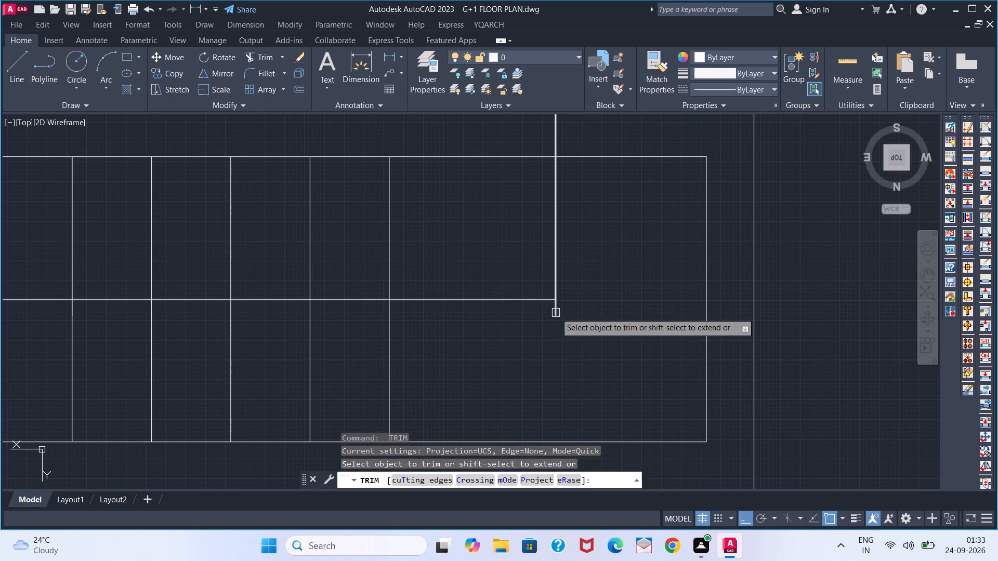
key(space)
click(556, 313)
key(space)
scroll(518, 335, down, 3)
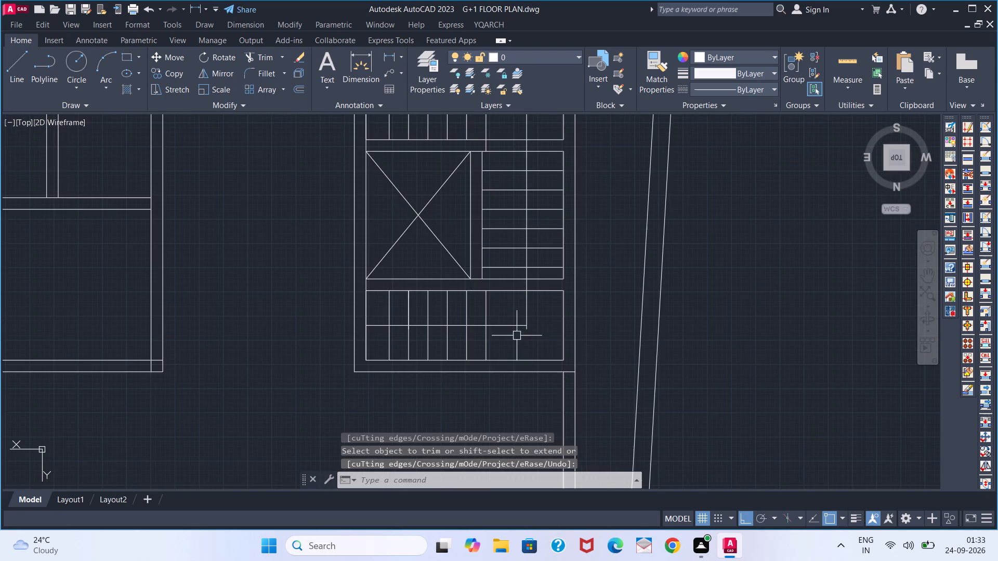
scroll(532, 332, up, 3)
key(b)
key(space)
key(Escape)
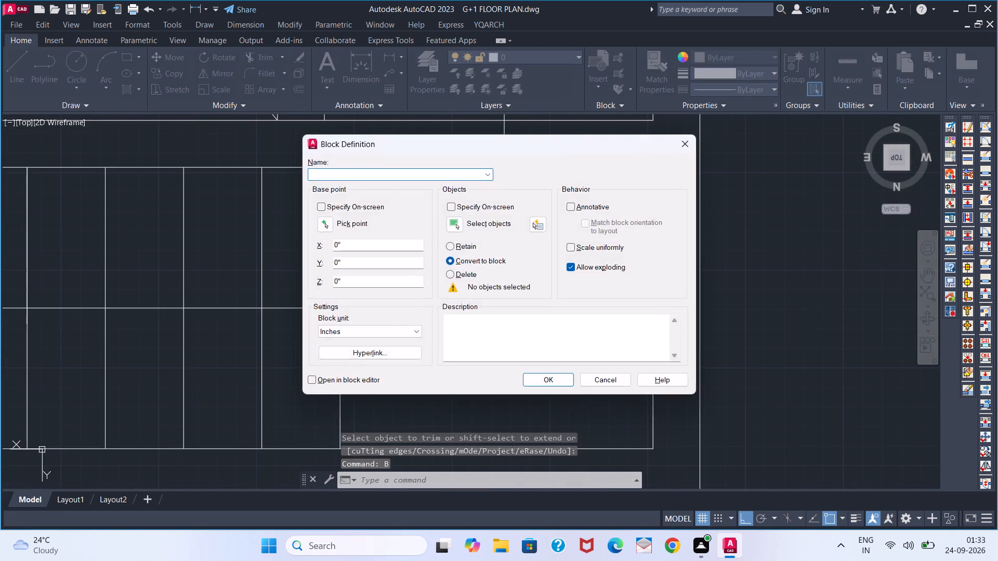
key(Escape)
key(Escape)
Trim the vertical walking line's stub below the lower flight's horizontal centre line.
key(t)
text(R)
key(space)
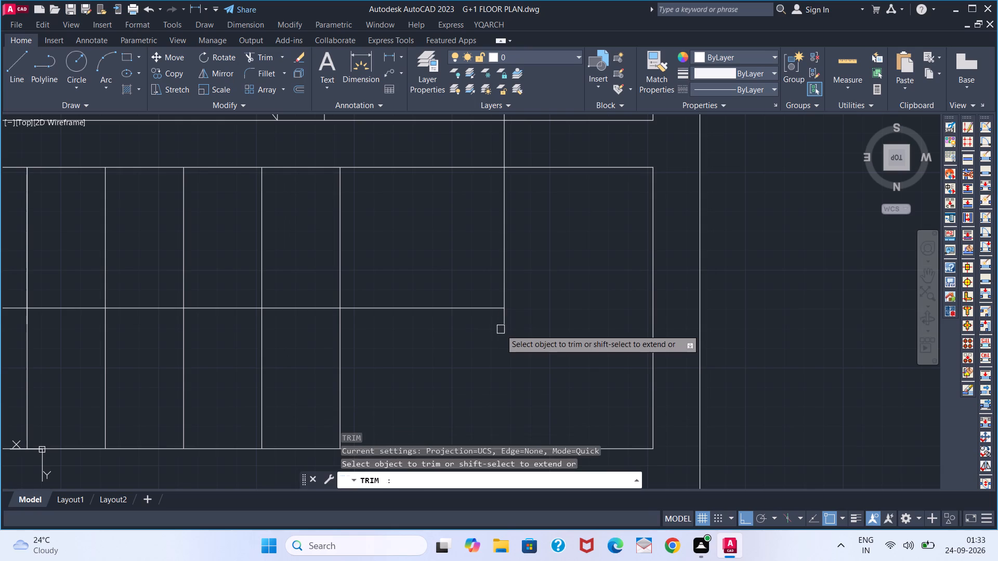
click(502, 324)
key(space)
scroll(485, 353, down, 3)
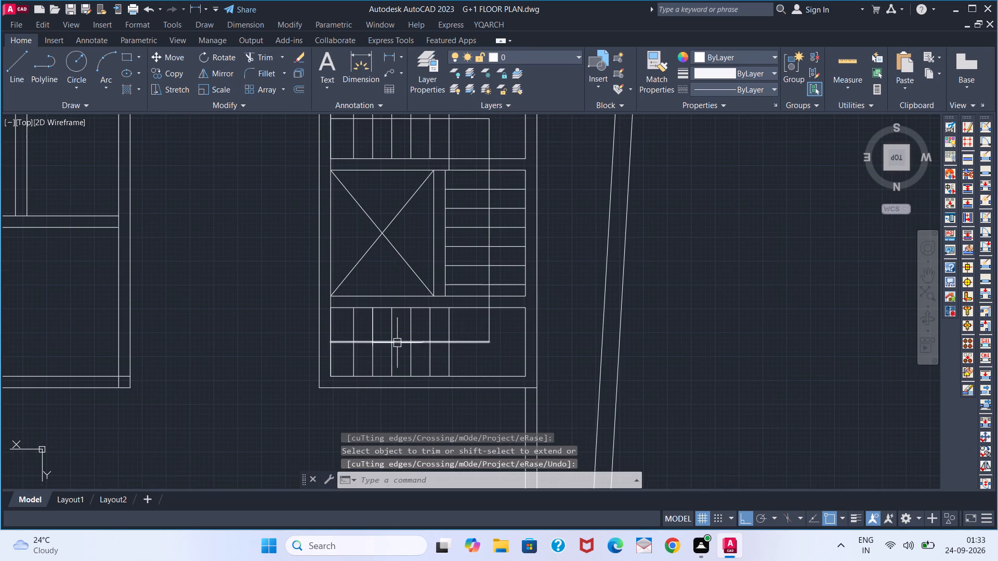
Draw a triangular arrowhead in the lower flight, based on the second step line with its tip at the left edge's midpoint.
scroll(346, 343, up, 2)
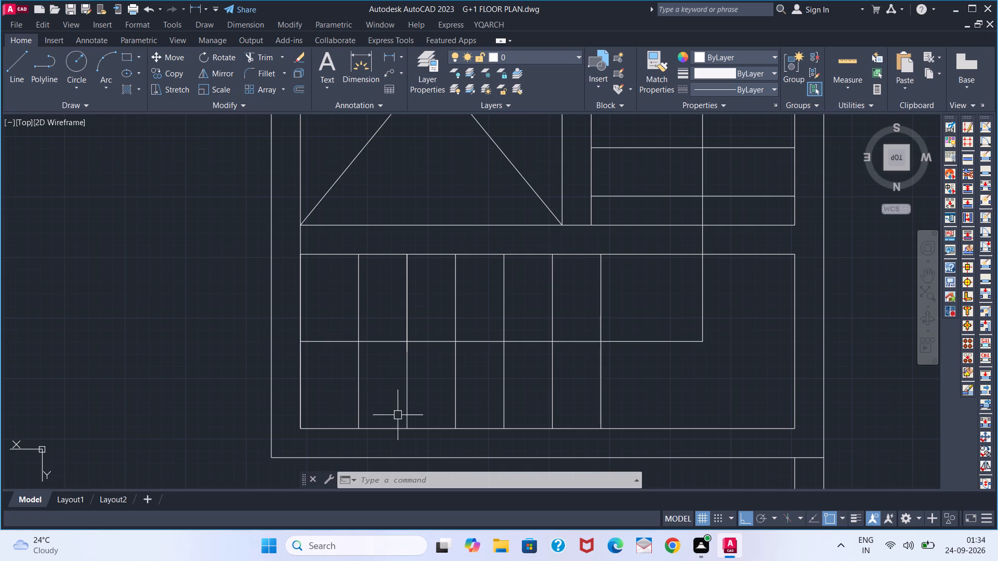
key(l)
key(Return)
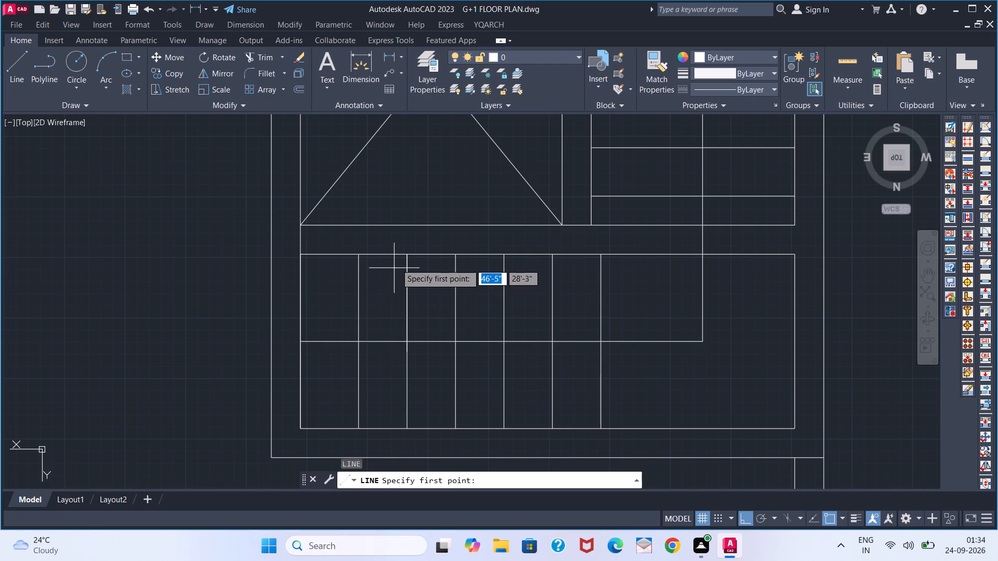
click(403, 338)
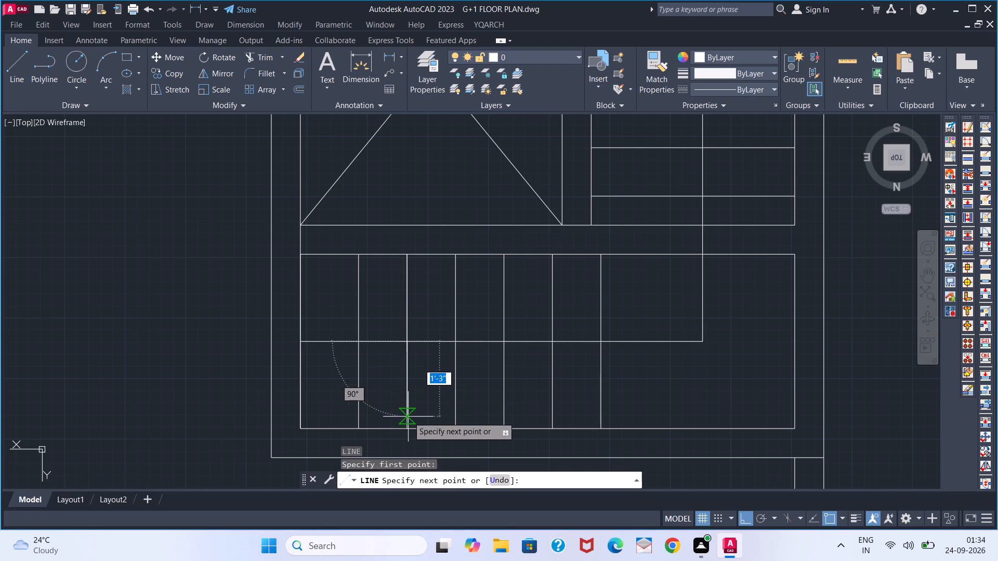
click(408, 424)
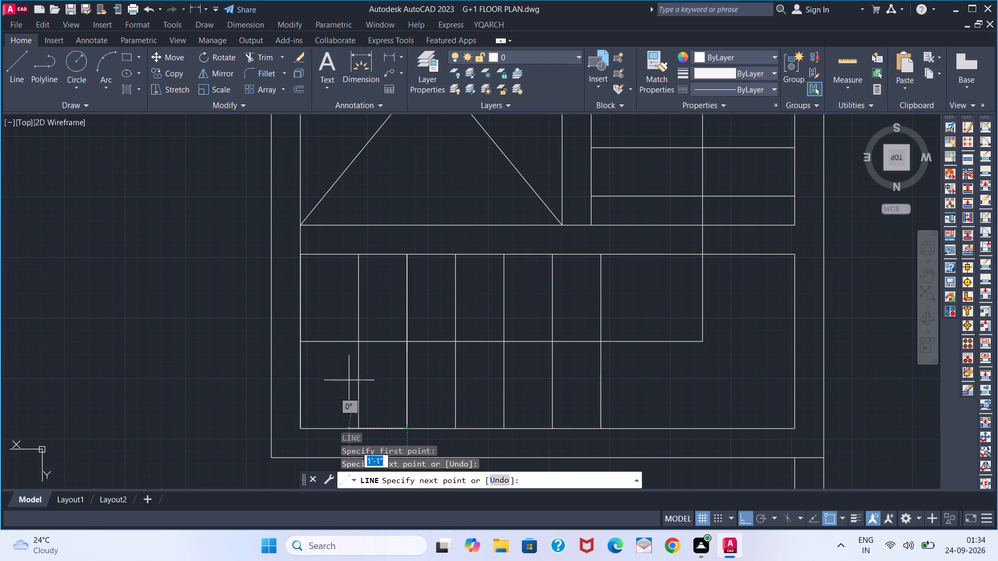
click(307, 345)
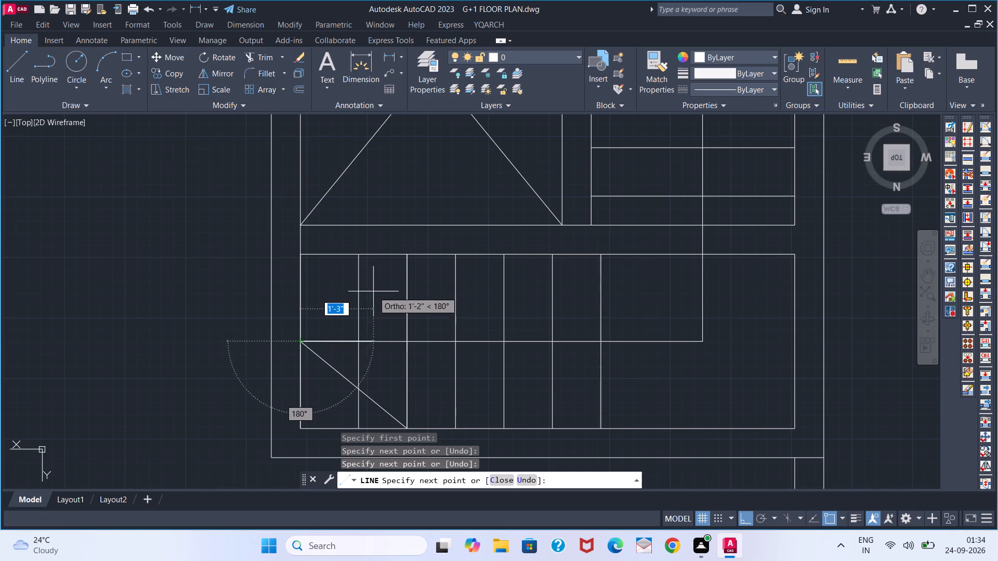
click(406, 260)
key(space)
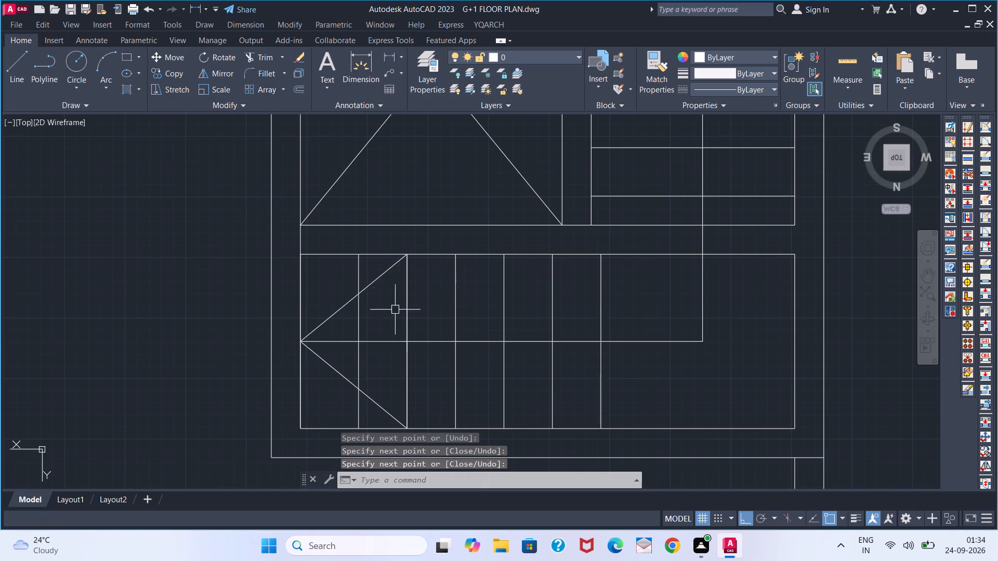
Trim away the centre line's two pieces inside the arrowhead.
text(TR)
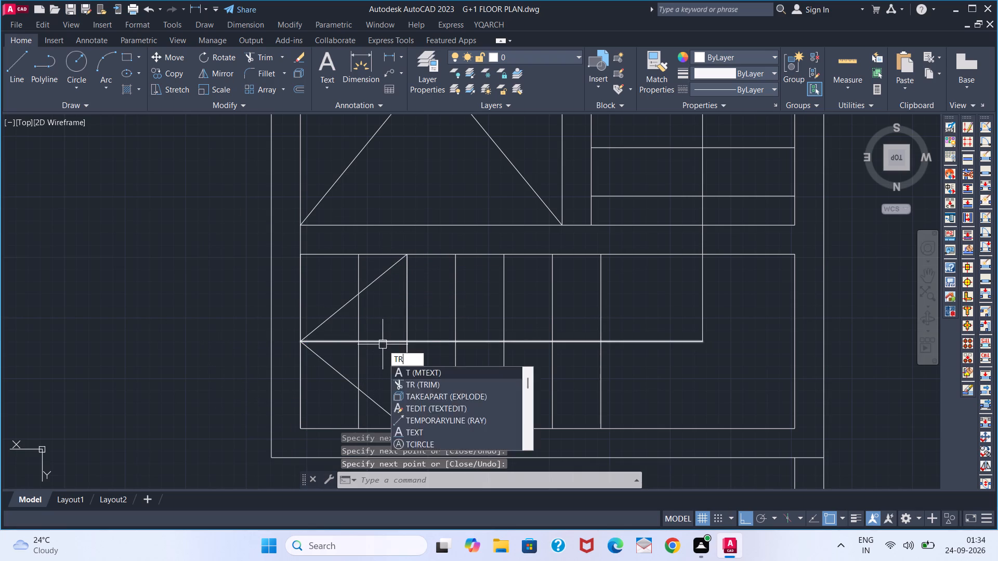
key(space)
click(382, 343)
click(343, 346)
key(space)
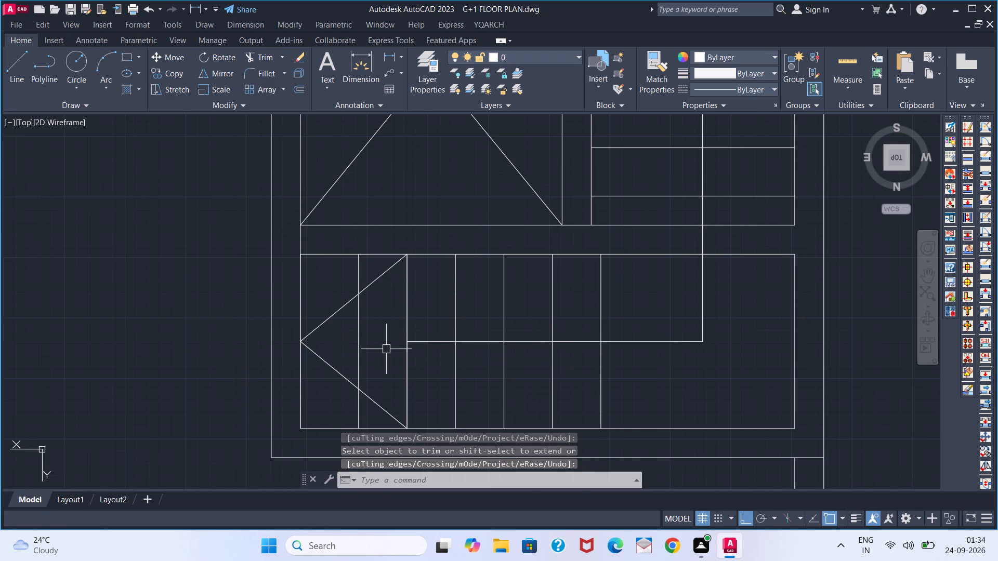
scroll(386, 349, down, 2)
key(space)
key(space)
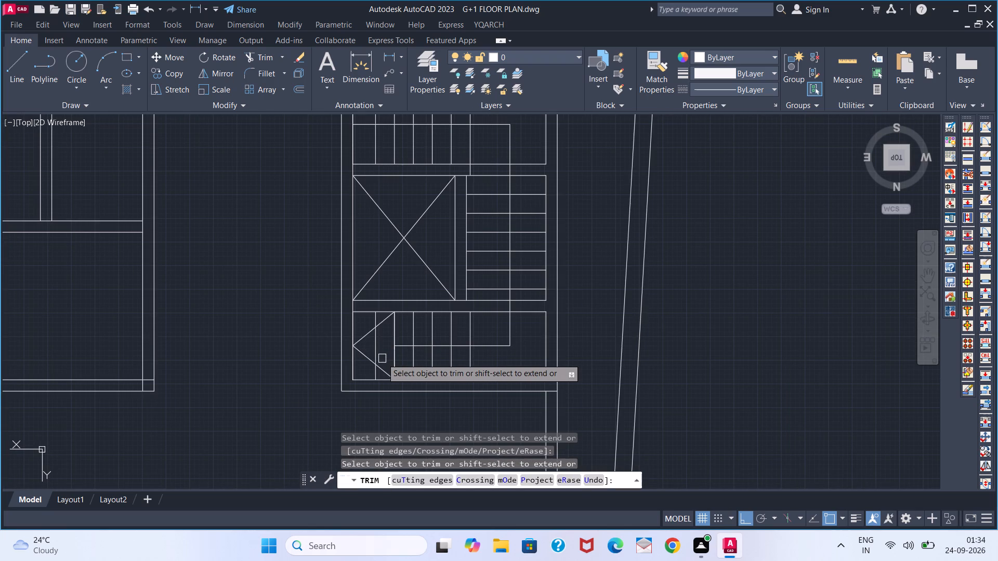
key(Escape)
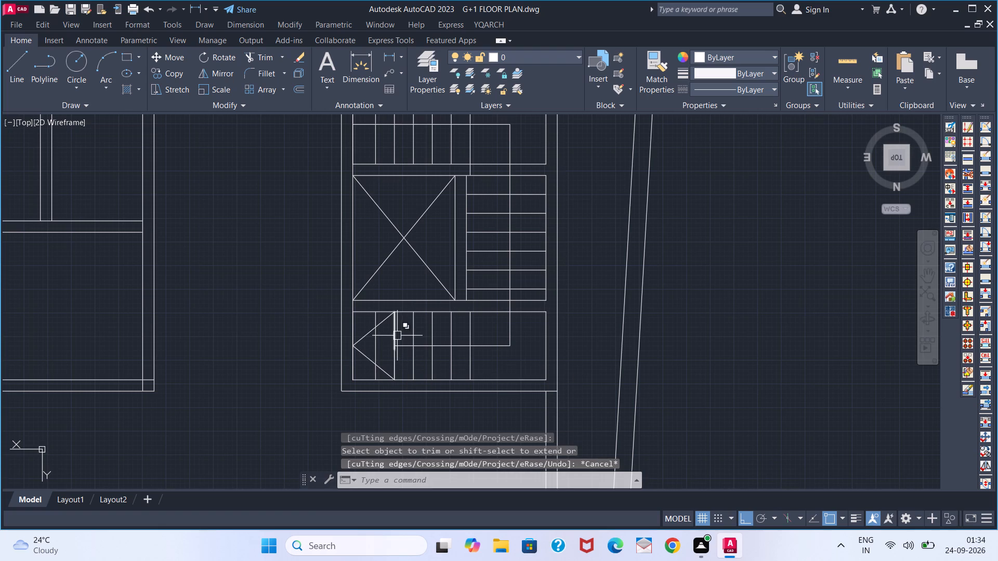
Load the ACAD_ISO03W100 (ISO dash space) linetype into the drawing and make it the current linetype.
click(397, 336)
click(396, 365)
click(370, 360)
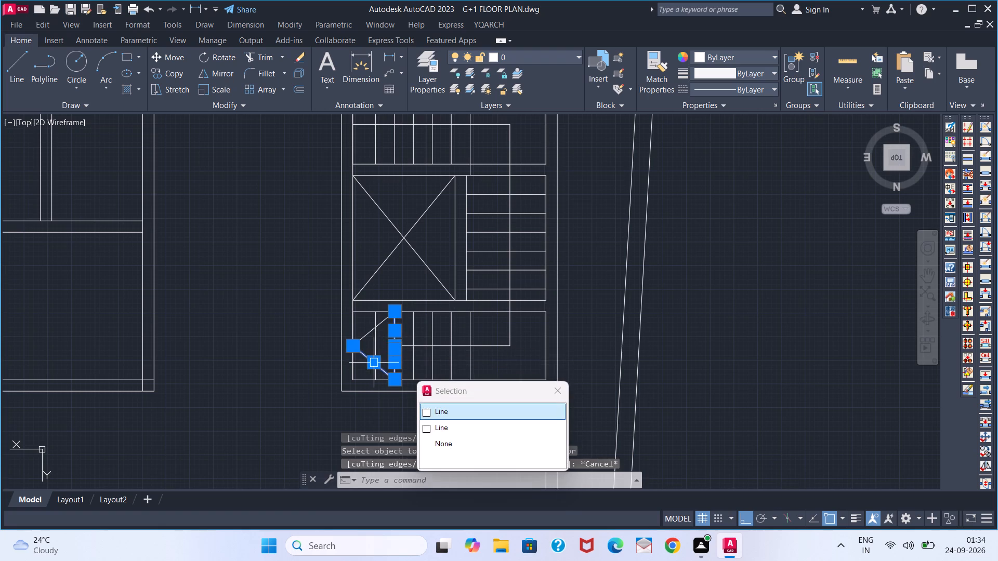
click(366, 337)
click(427, 344)
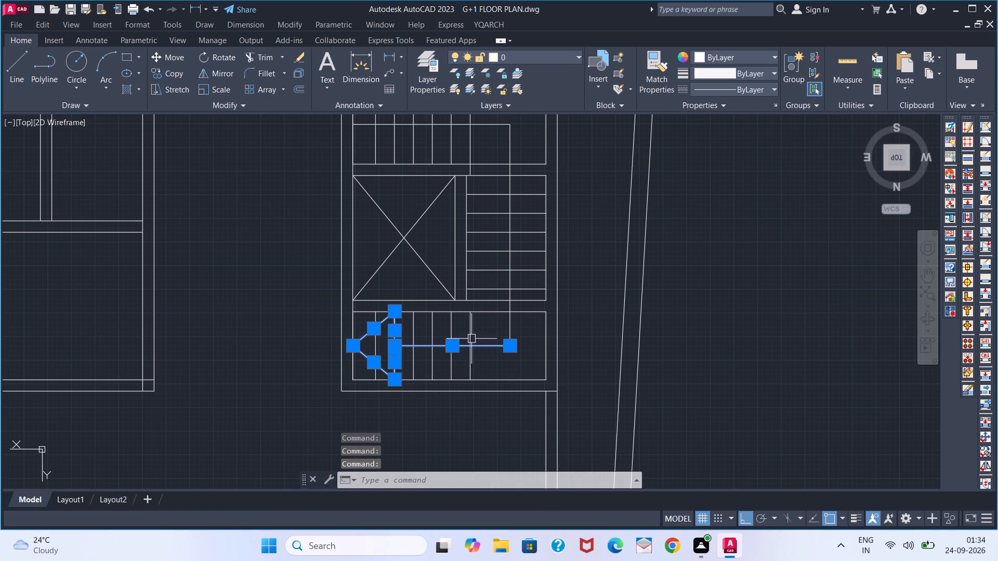
click(513, 332)
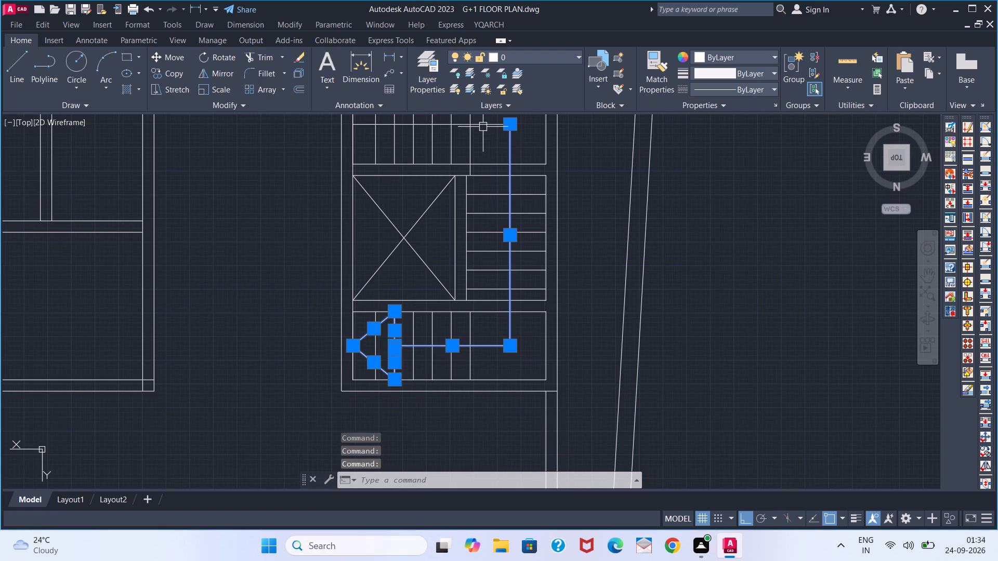
click(483, 127)
click(725, 85)
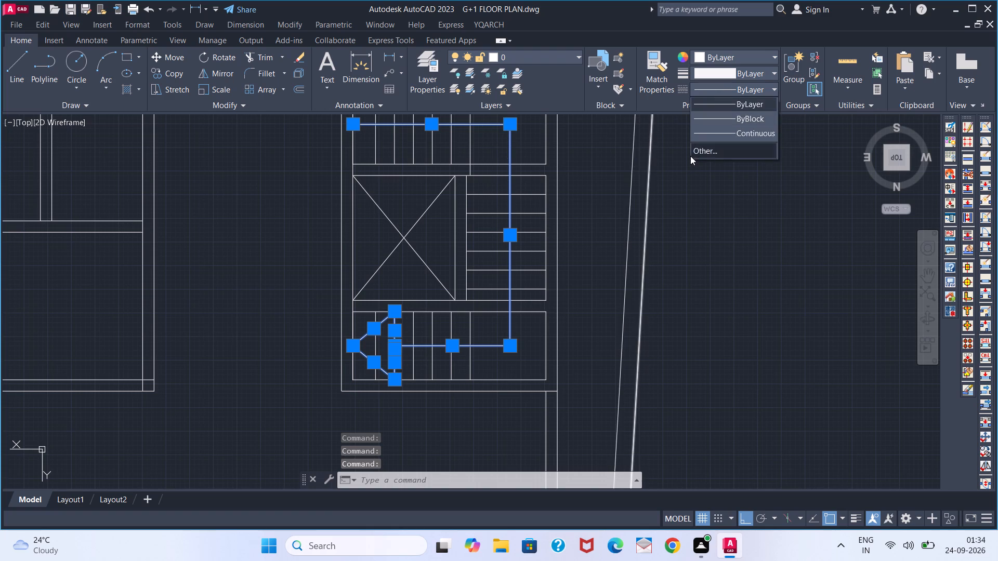
click(690, 156)
click(738, 90)
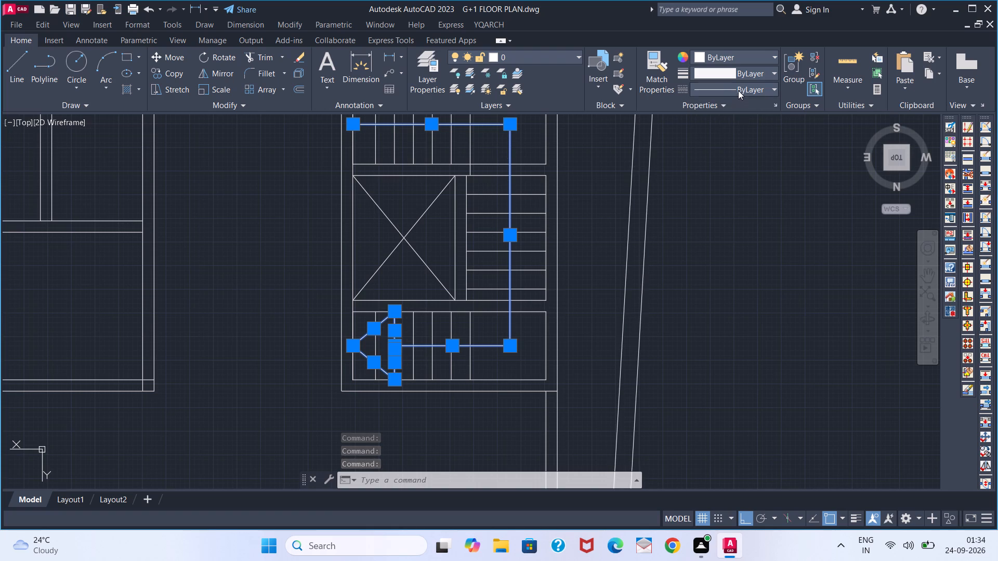
click(716, 146)
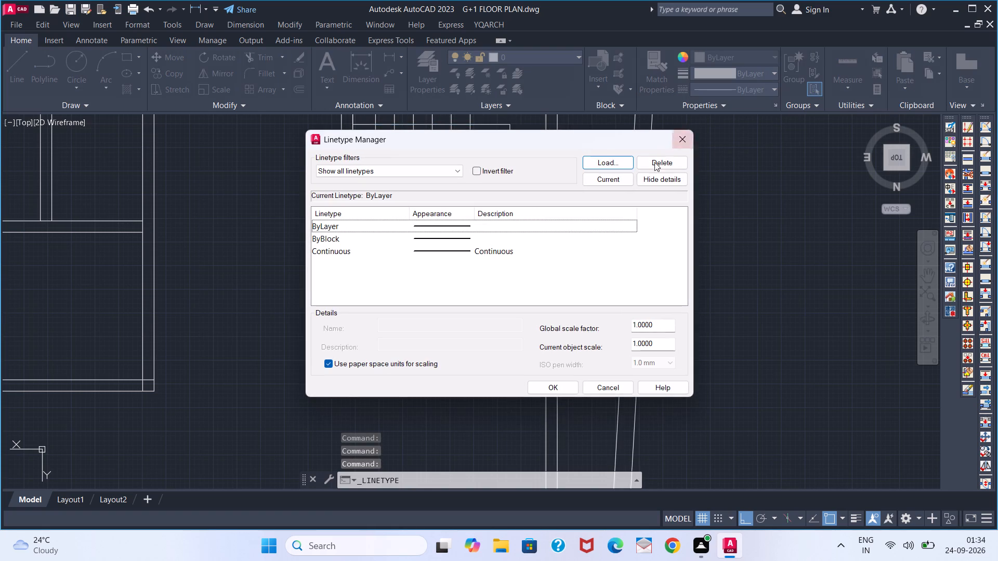
click(612, 166)
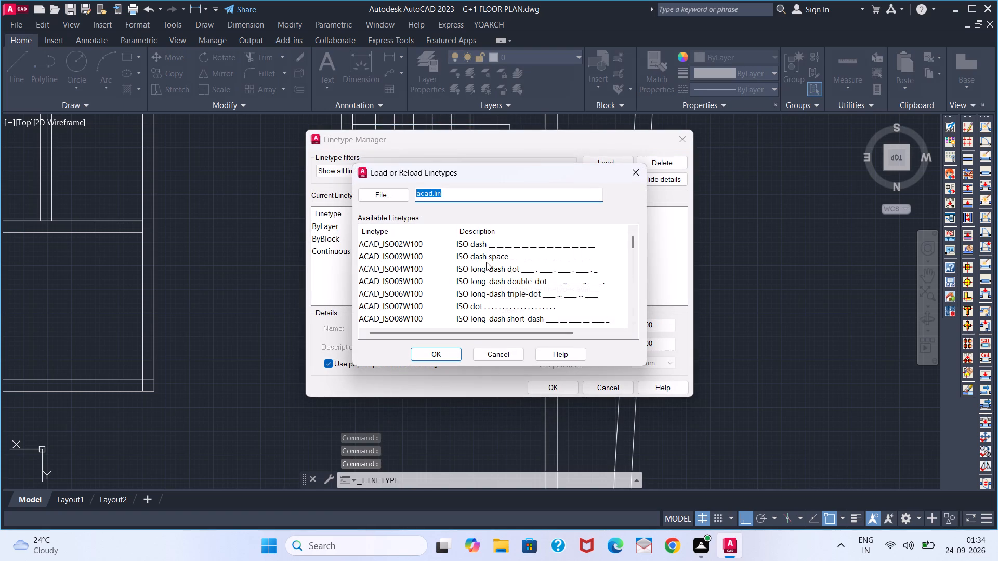
click(476, 262)
click(439, 352)
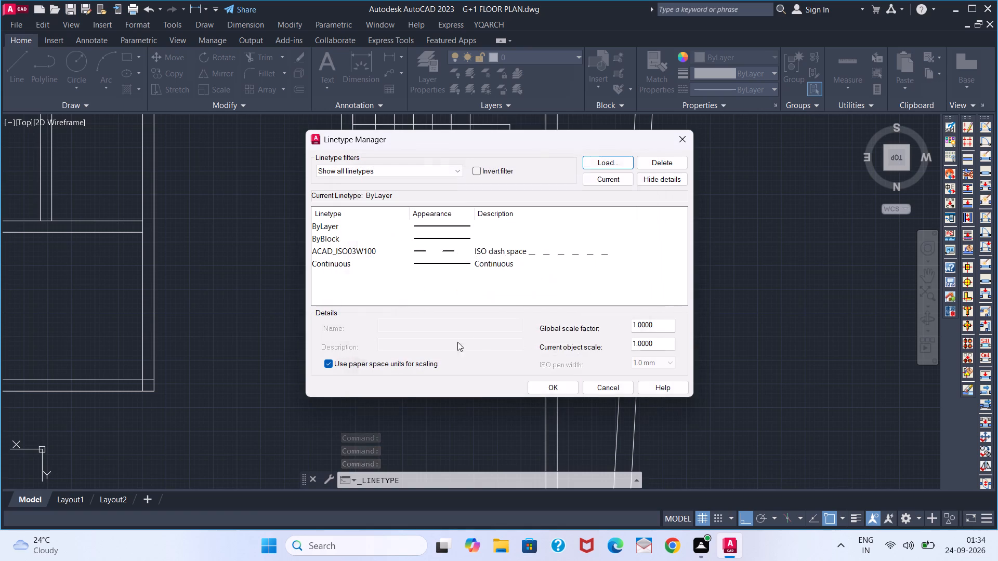
click(531, 255)
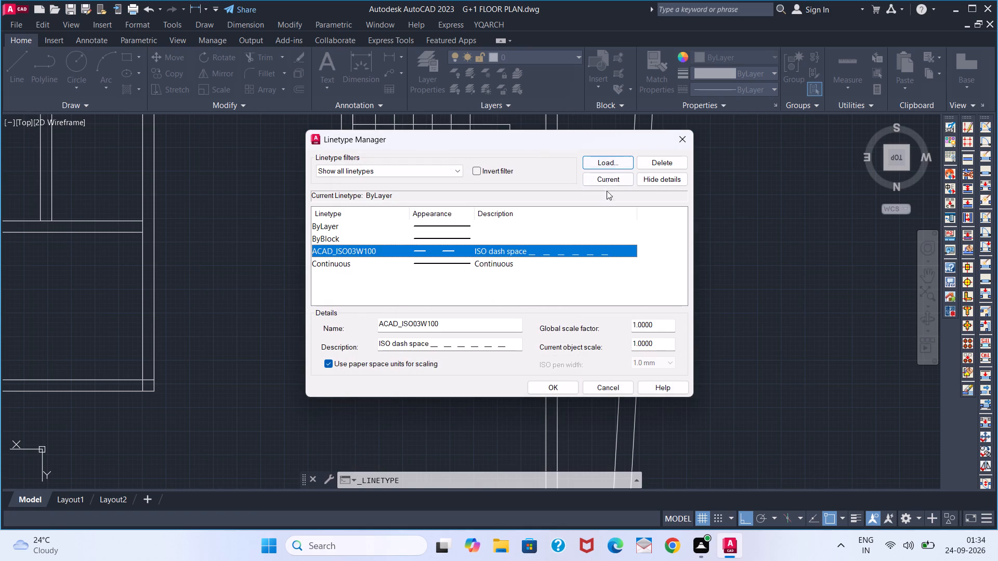
click(615, 179)
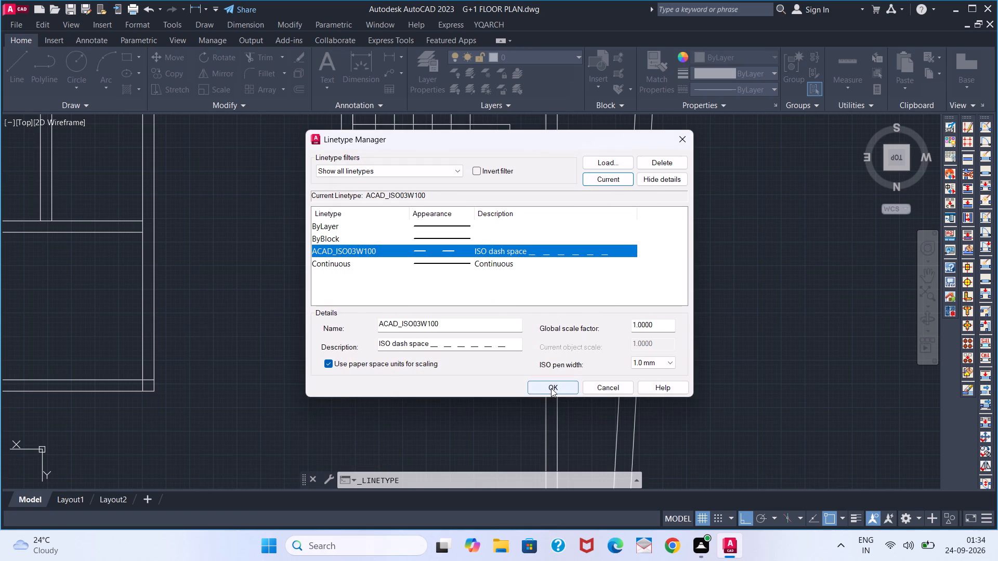
click(551, 388)
Apply the ACAD_ISO03W100 linetype to the stair's three walking line segments and the arrowhead lines.
click(509, 341)
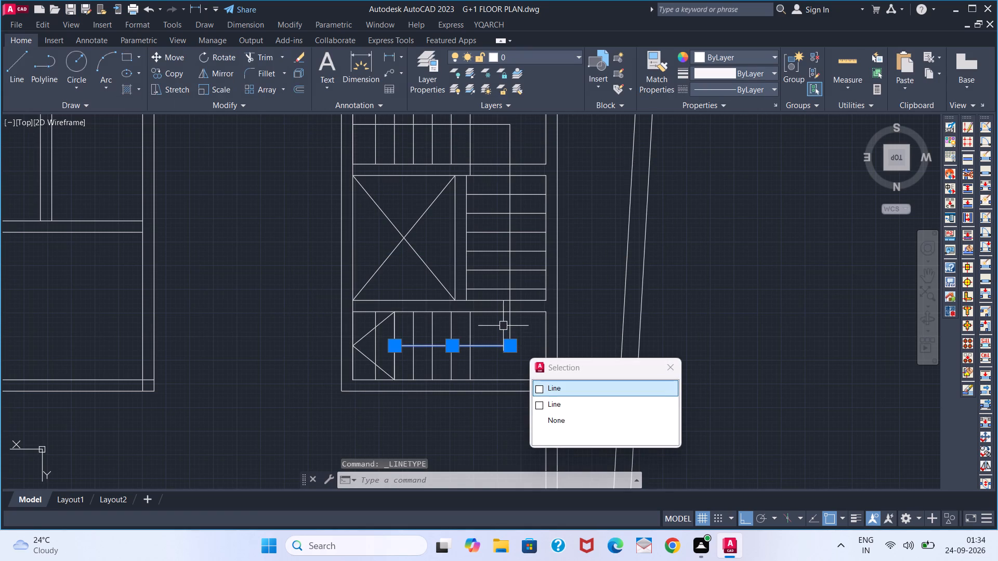
click(508, 326)
click(394, 329)
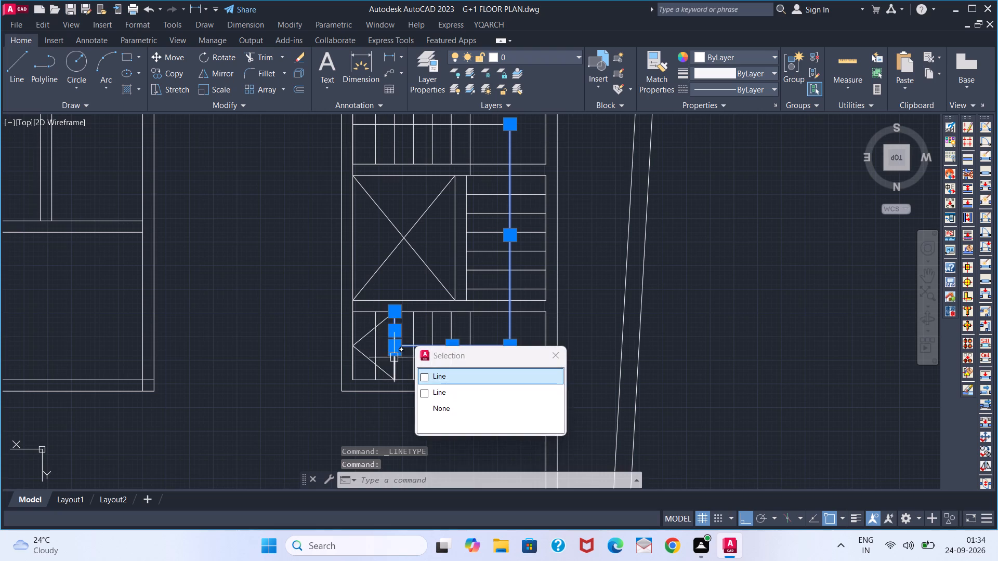
click(394, 367)
click(379, 368)
click(368, 337)
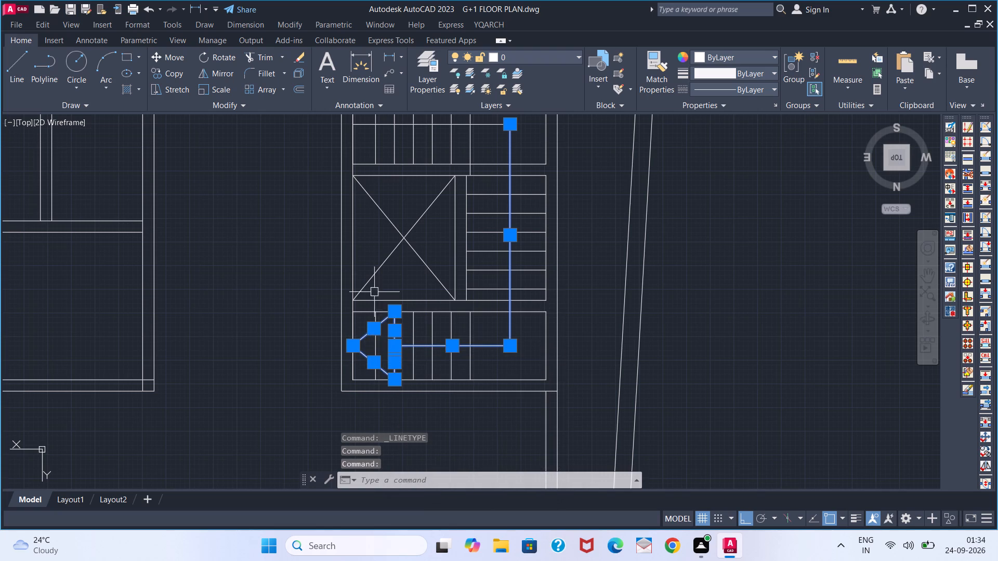
click(402, 126)
click(754, 85)
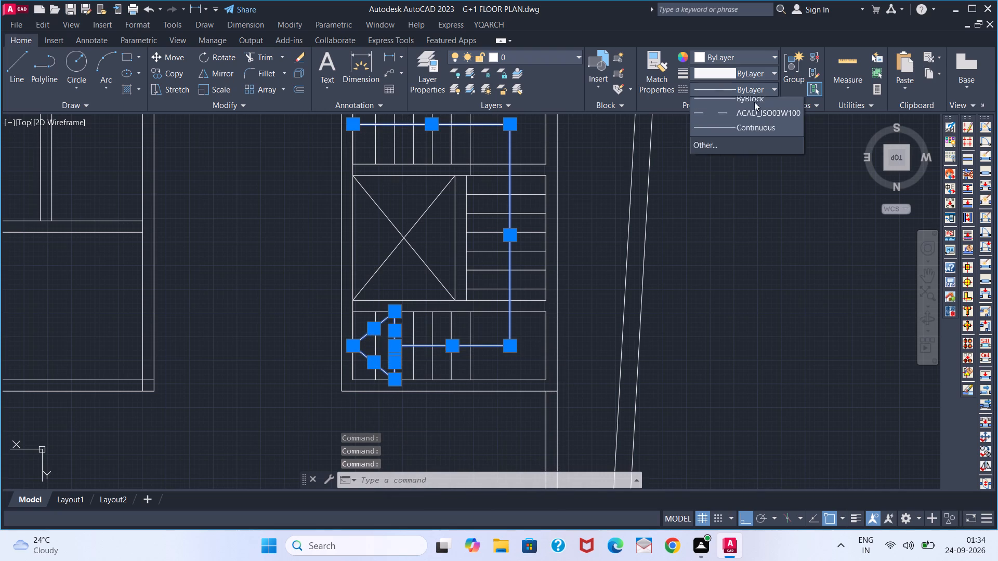
click(743, 134)
key(Escape)
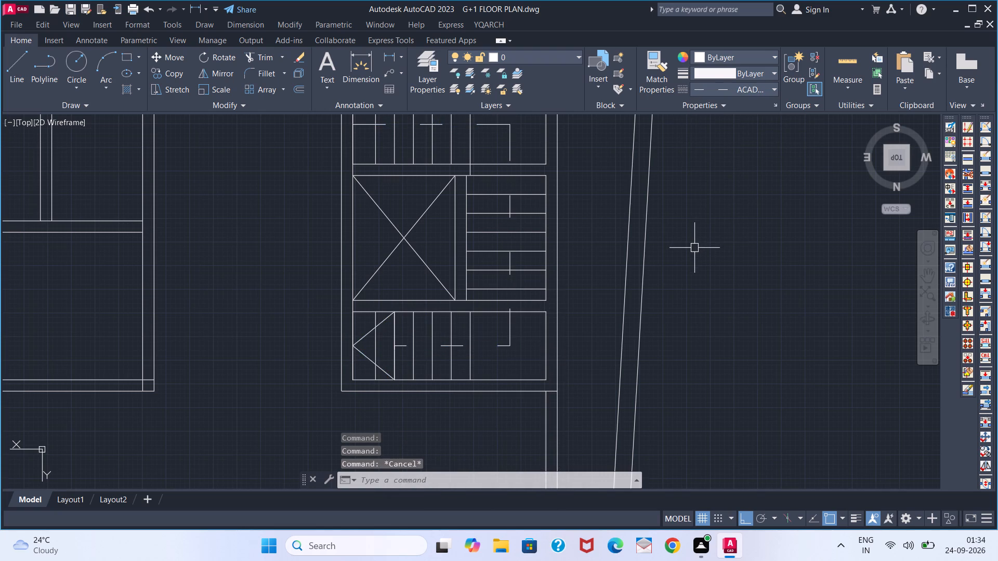
Set the current linetype back to ByLayer with nothing selected.
click(738, 84)
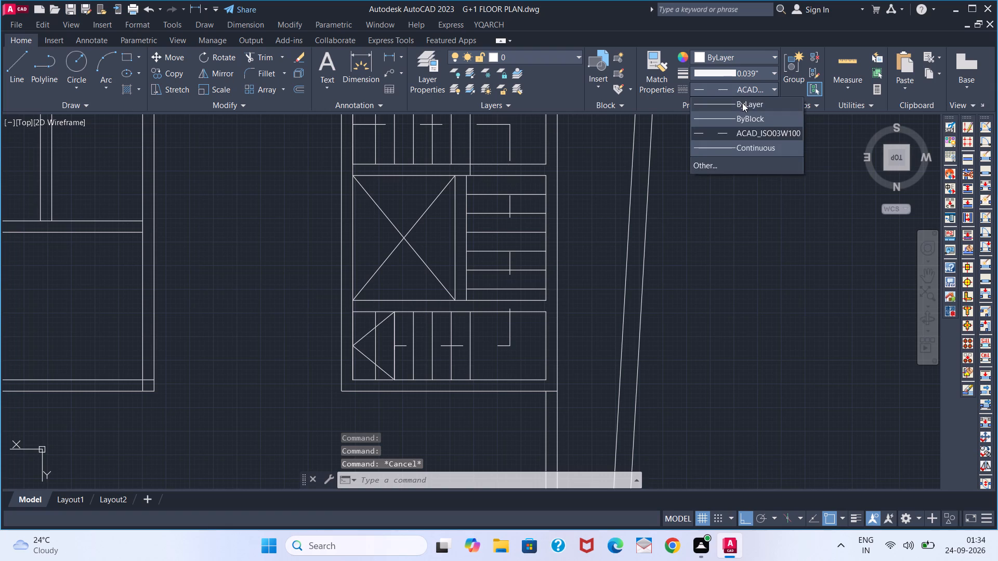
click(742, 103)
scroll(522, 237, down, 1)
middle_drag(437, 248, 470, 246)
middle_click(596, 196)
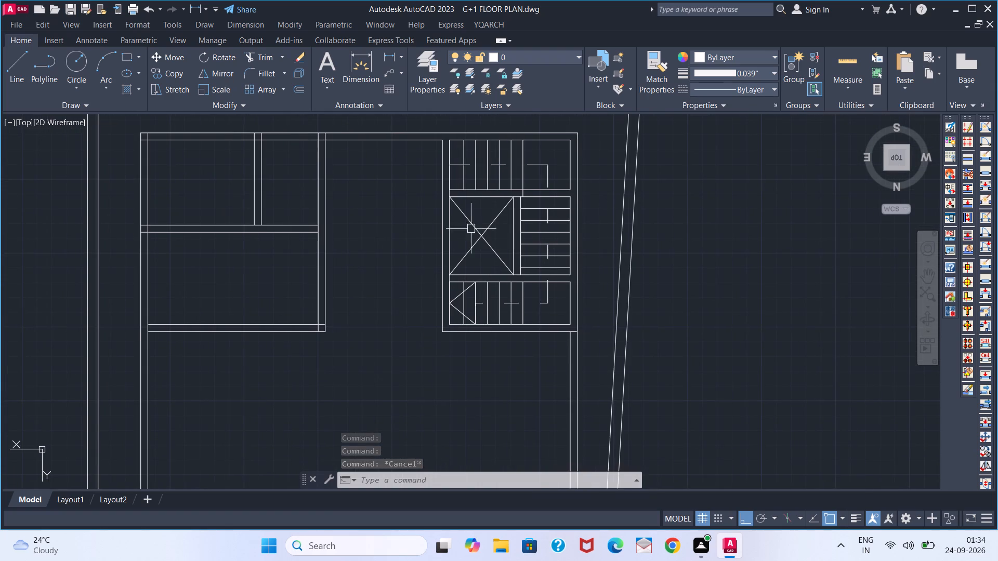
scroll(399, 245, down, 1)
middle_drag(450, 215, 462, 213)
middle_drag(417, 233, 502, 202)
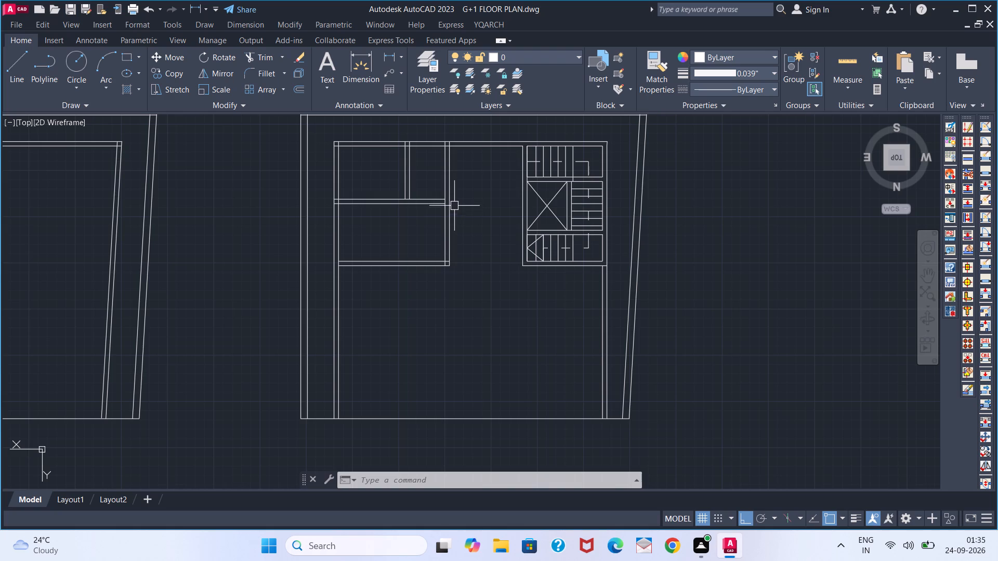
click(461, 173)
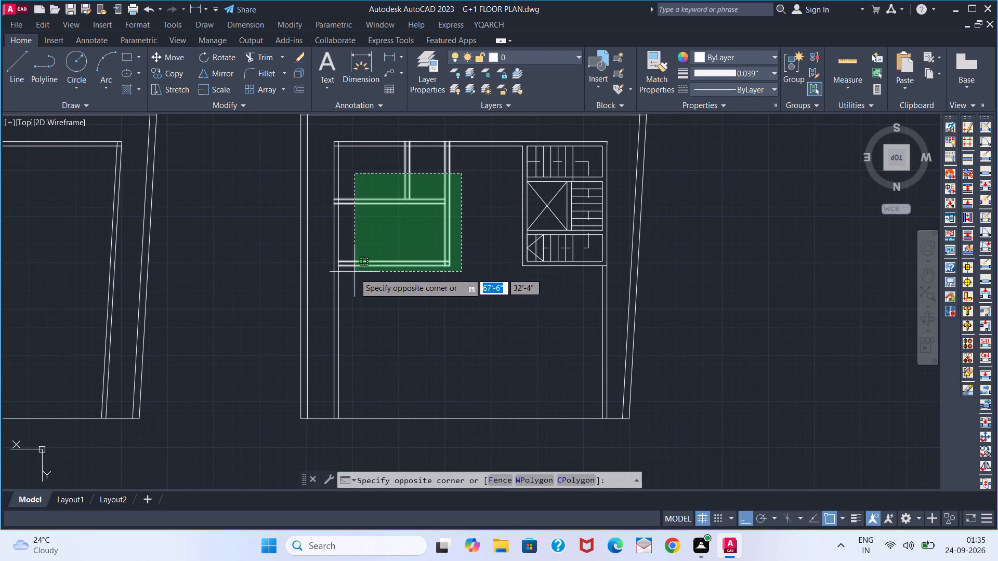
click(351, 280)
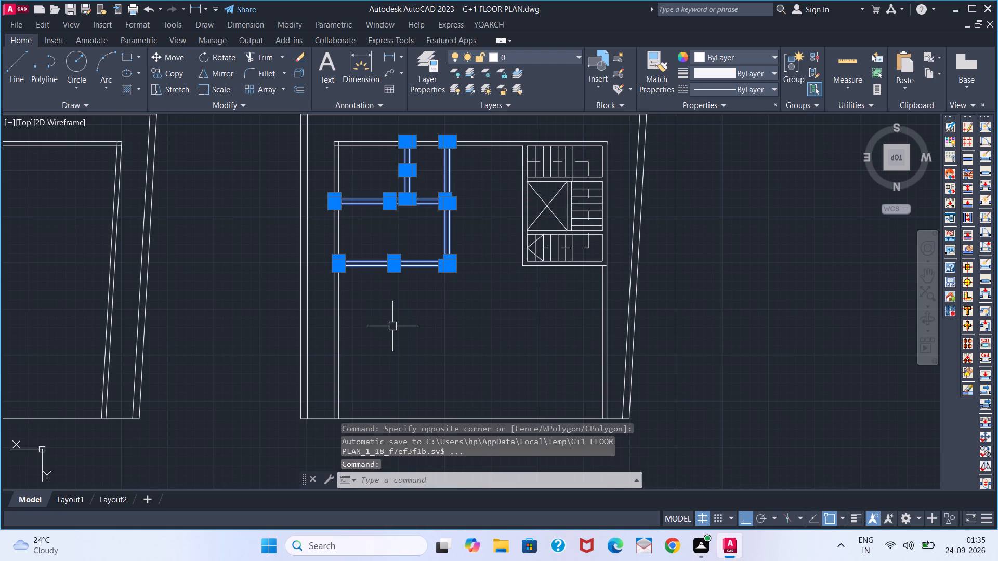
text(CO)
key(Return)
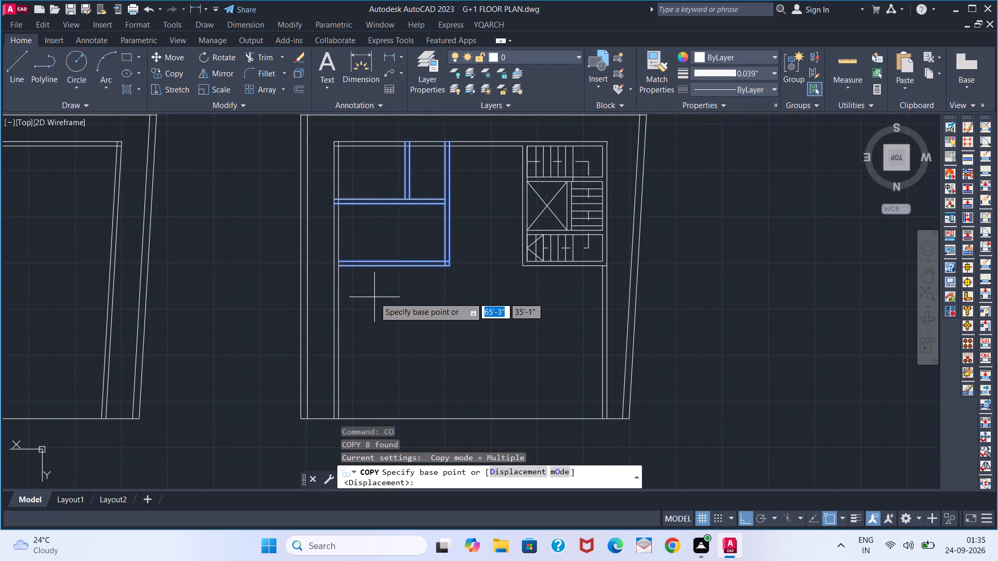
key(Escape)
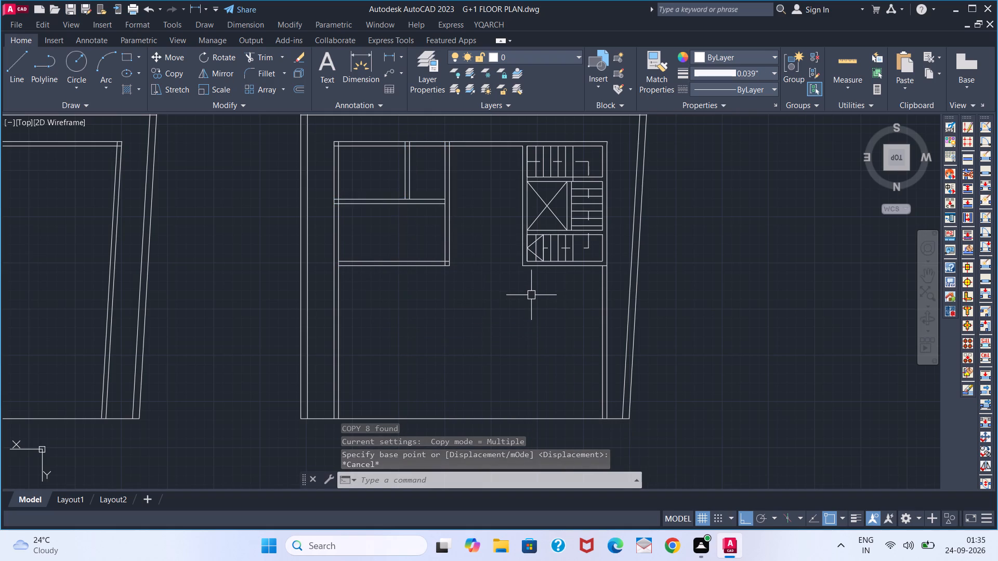
Add a vertical linear dimension of the room block's depth, from the upper wall's inner face to the block's lower outer corner.
click(394, 54)
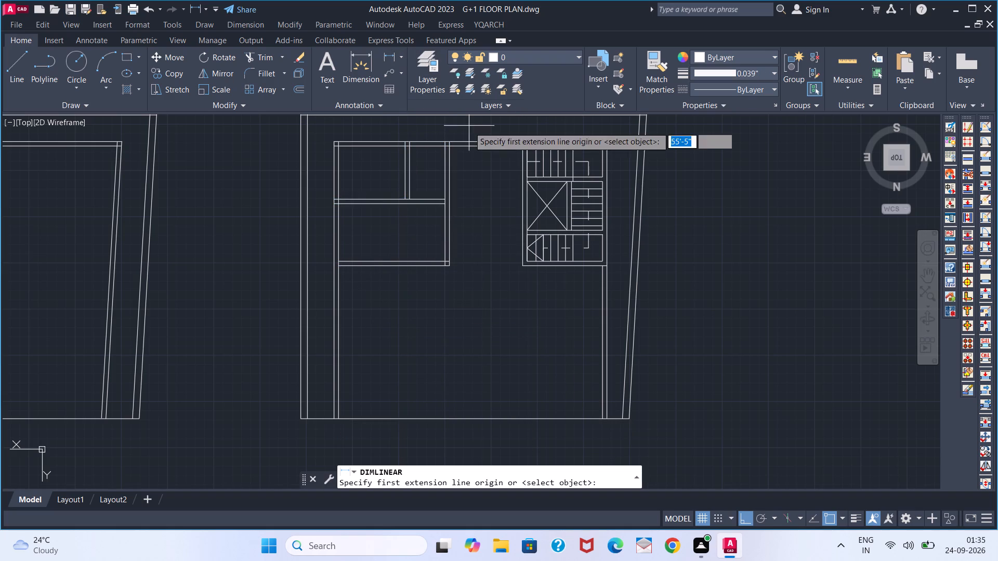
click(454, 146)
click(457, 266)
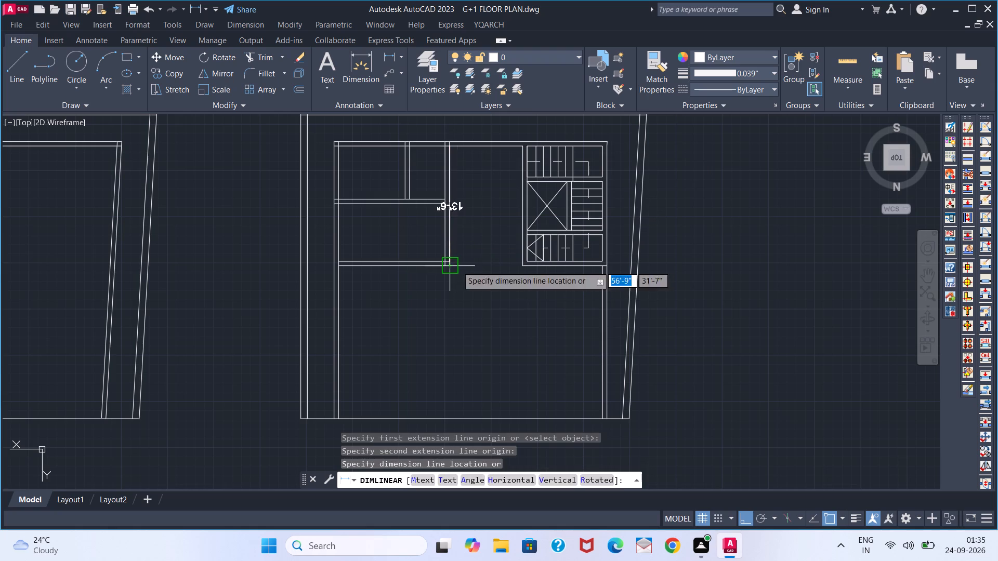
click(486, 261)
Measure the vertical distance from the stair block's lower outer corner to the plan's bottom line with a trial linear dimension.
key(space)
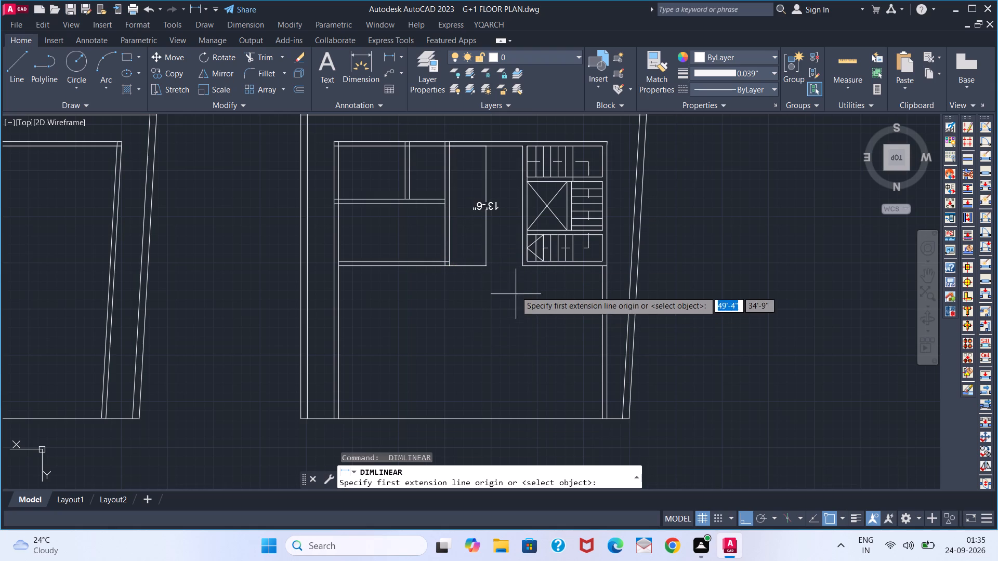
click(520, 273)
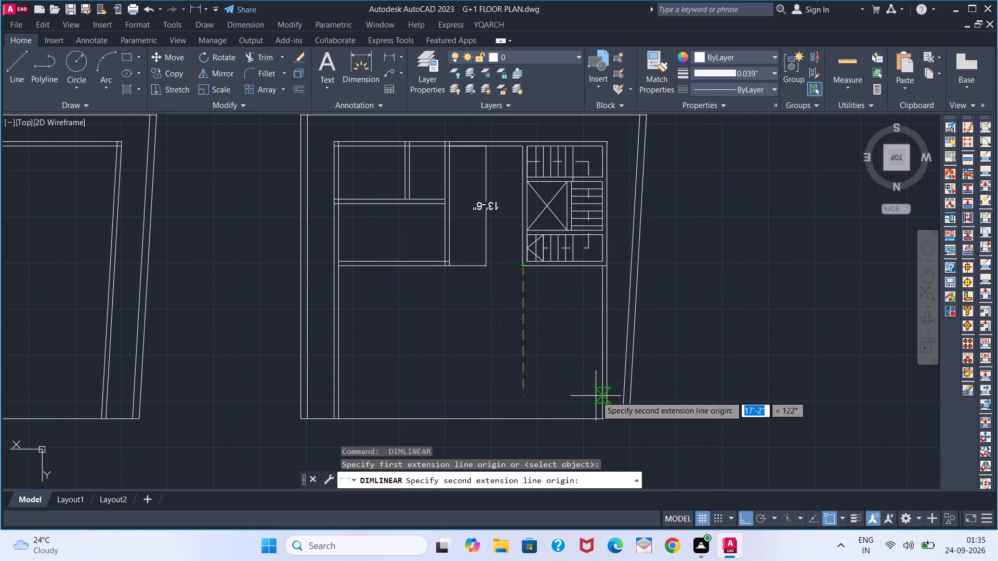
click(597, 413)
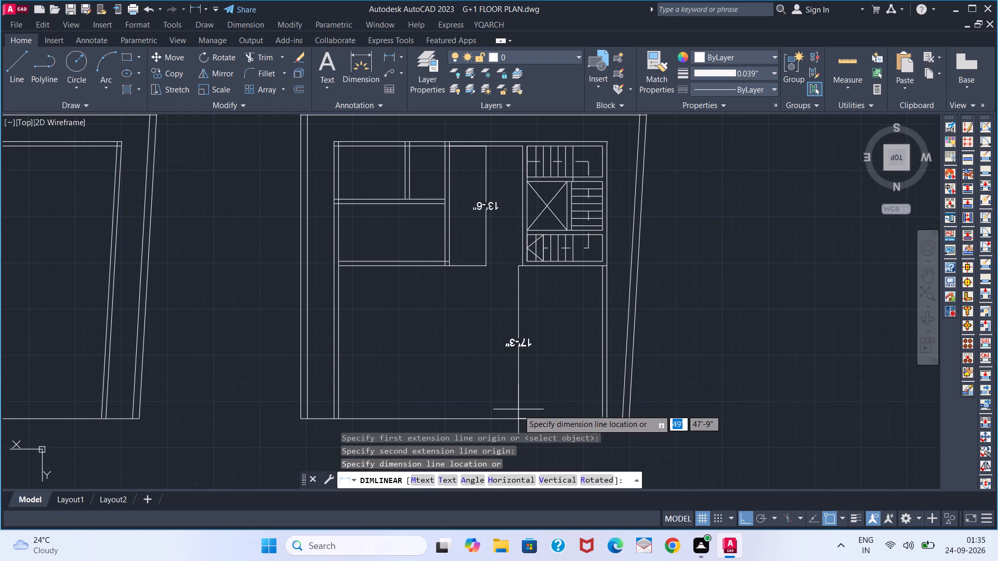
key(Escape)
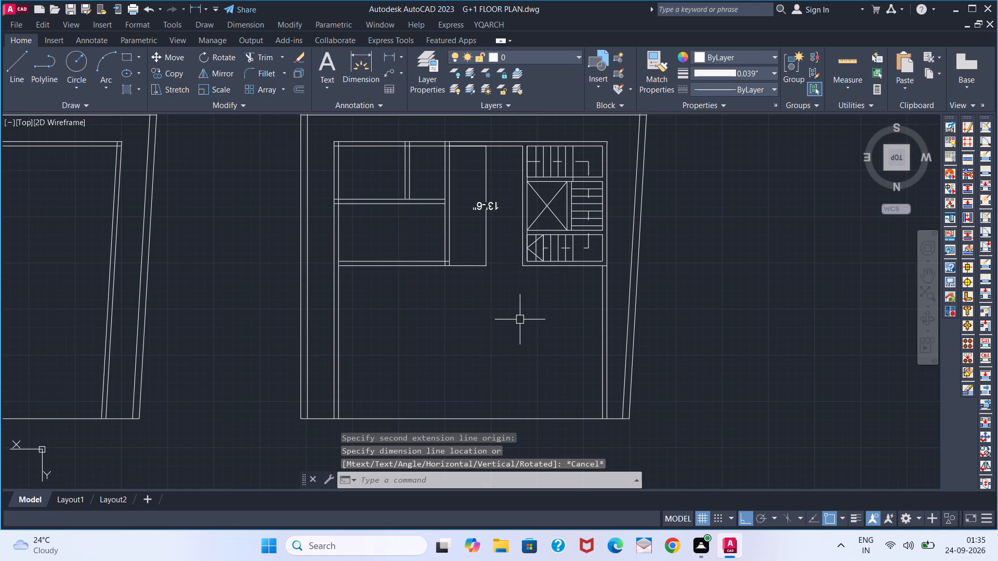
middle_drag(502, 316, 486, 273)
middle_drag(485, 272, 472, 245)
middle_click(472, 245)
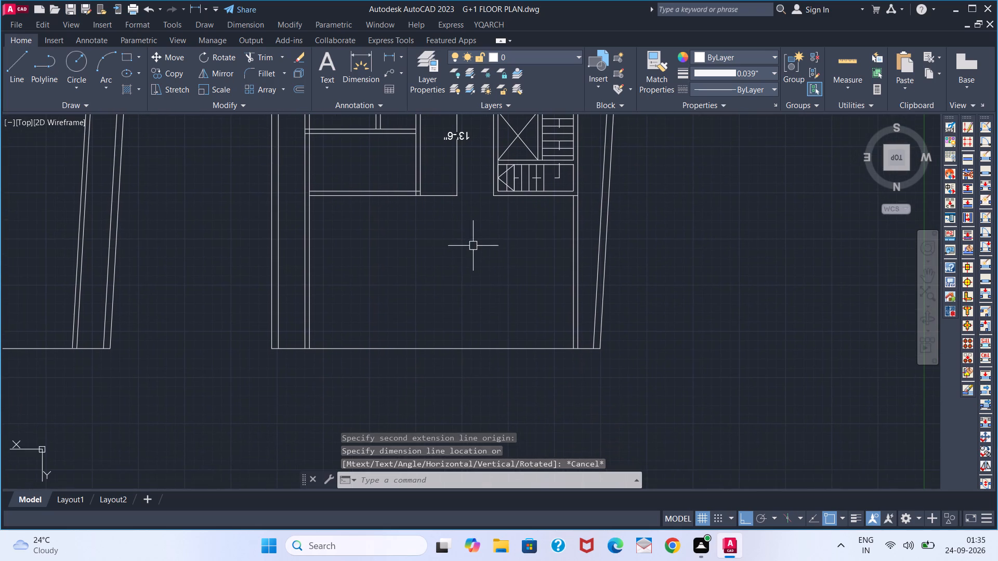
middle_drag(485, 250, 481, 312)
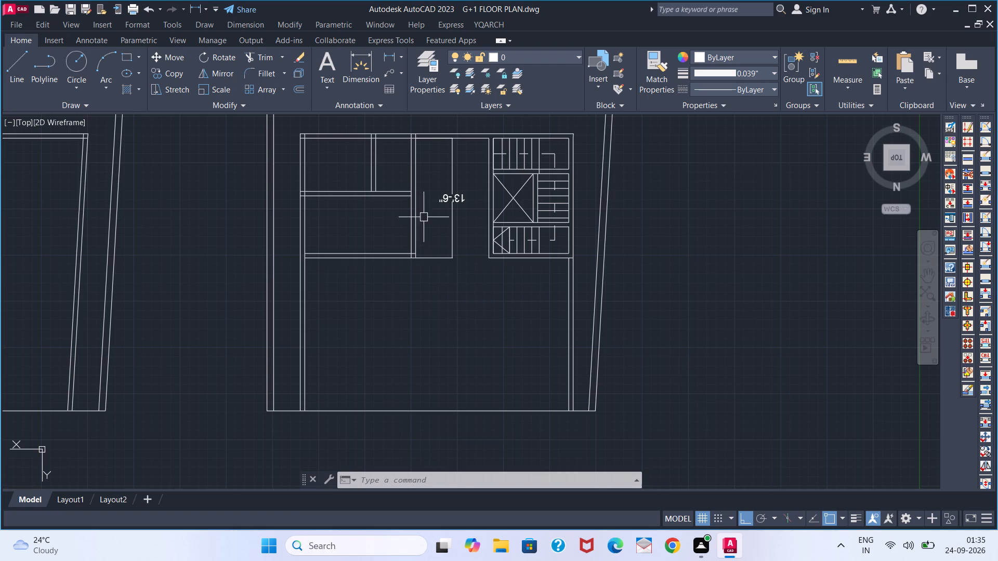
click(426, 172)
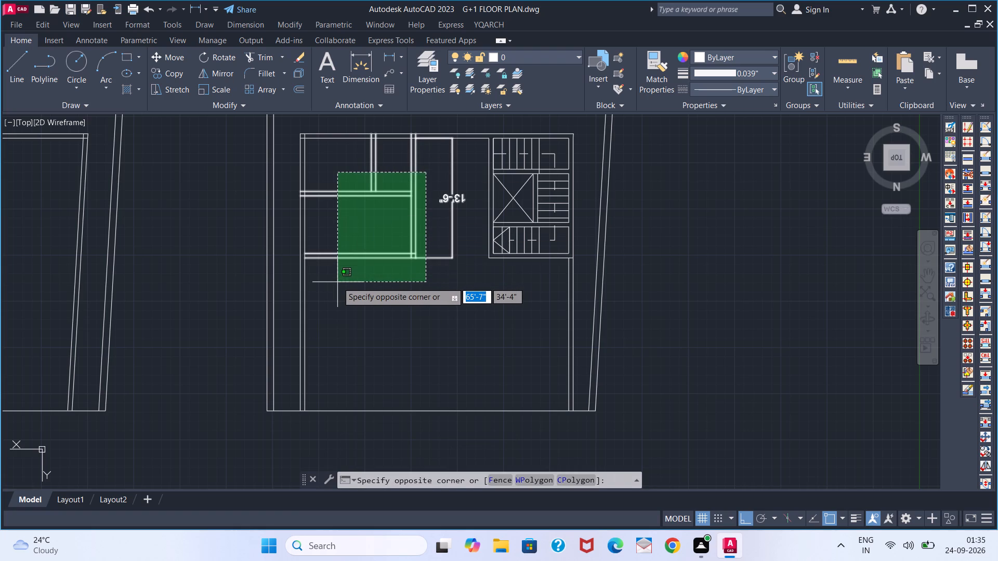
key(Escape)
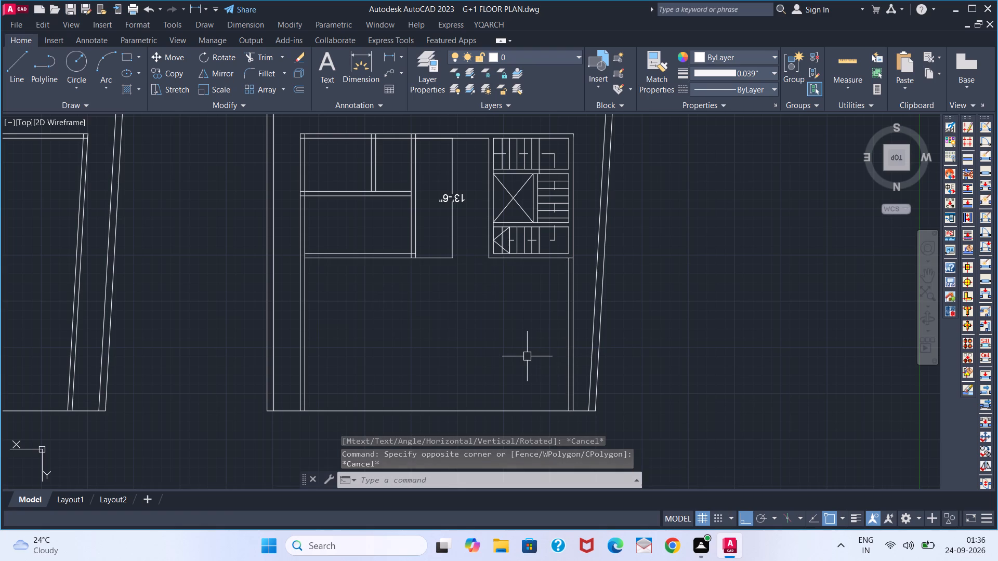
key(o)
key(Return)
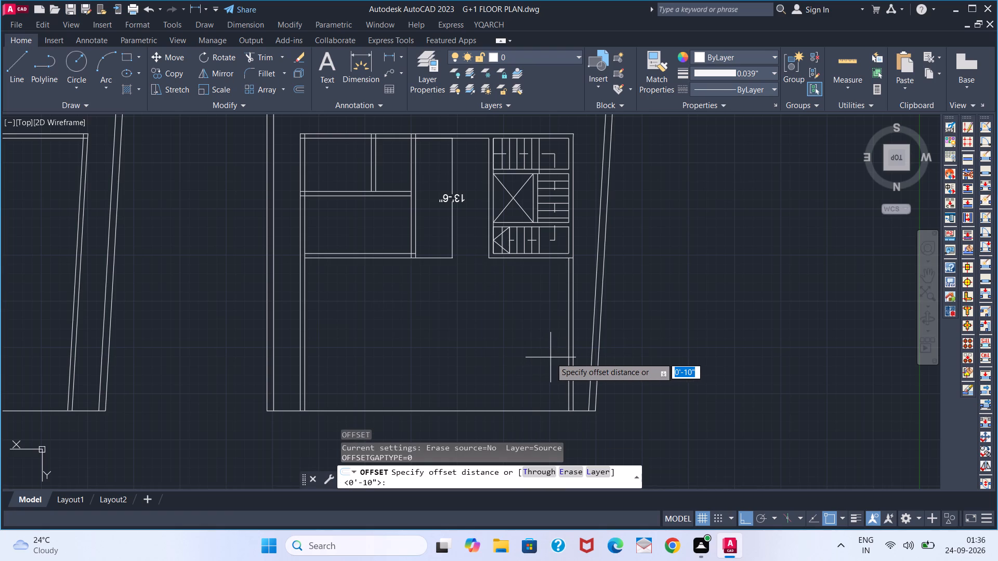
Add a horizontal linear dimension of the inner width of the lower room in the left room block.
click(383, 49)
click(387, 56)
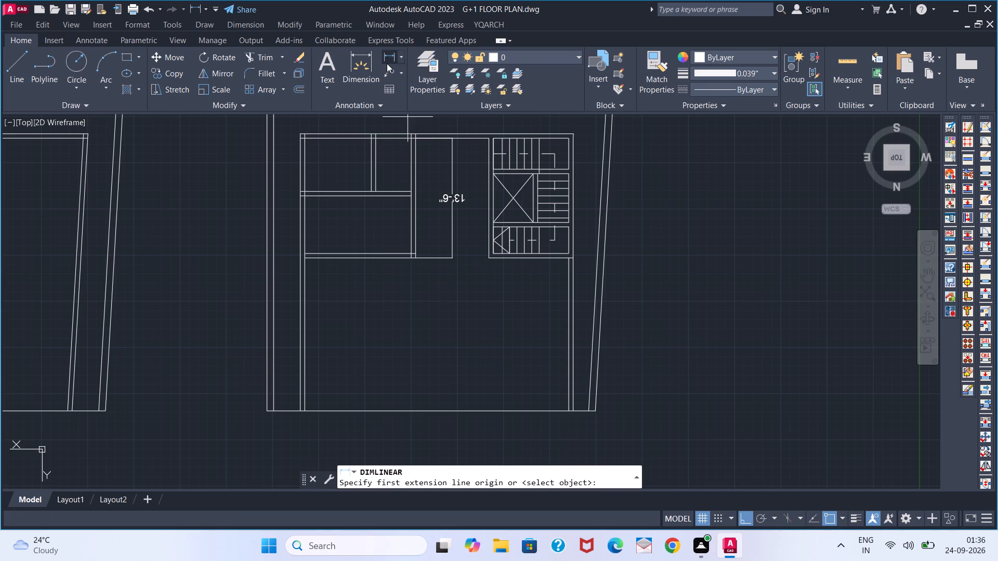
click(309, 247)
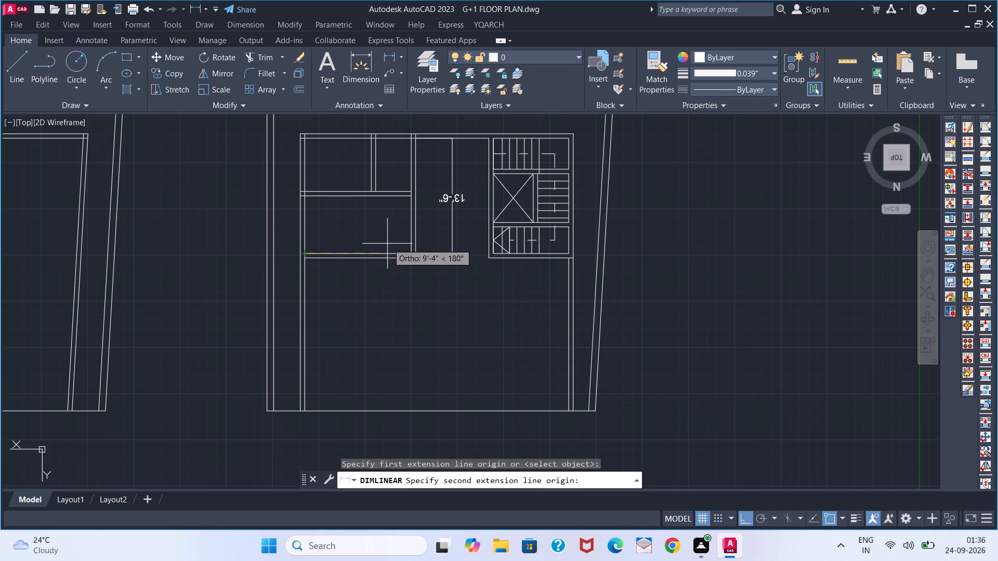
click(404, 250)
click(402, 240)
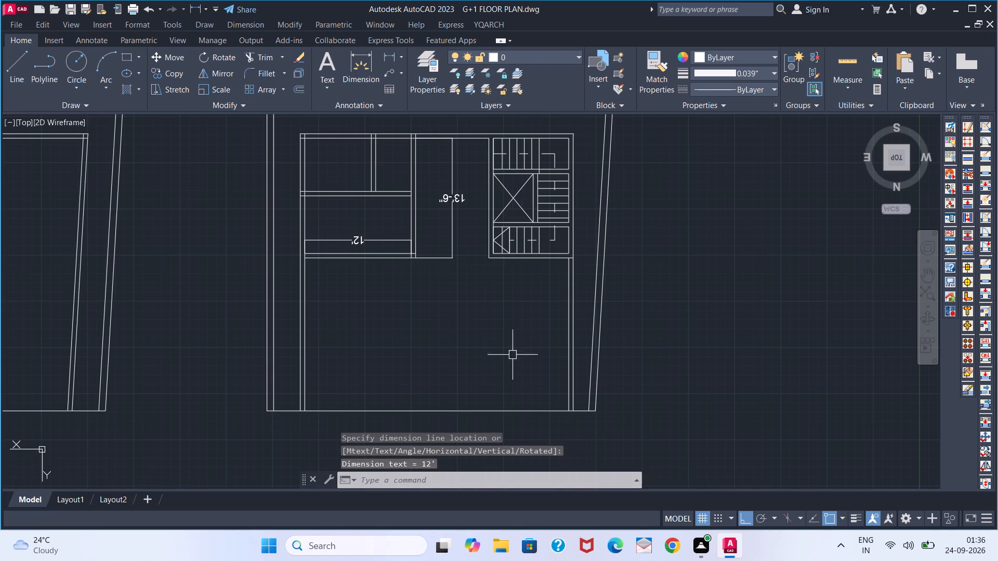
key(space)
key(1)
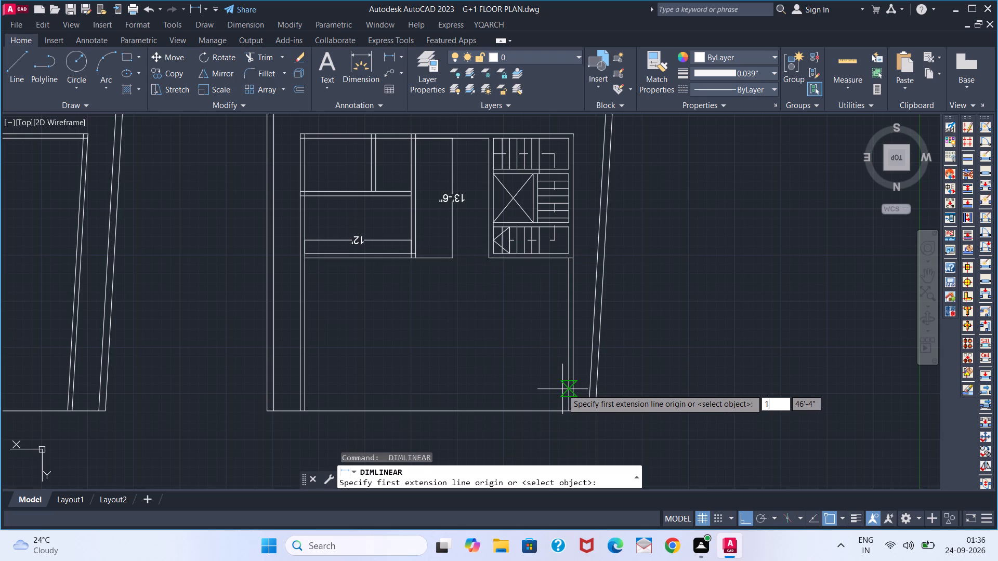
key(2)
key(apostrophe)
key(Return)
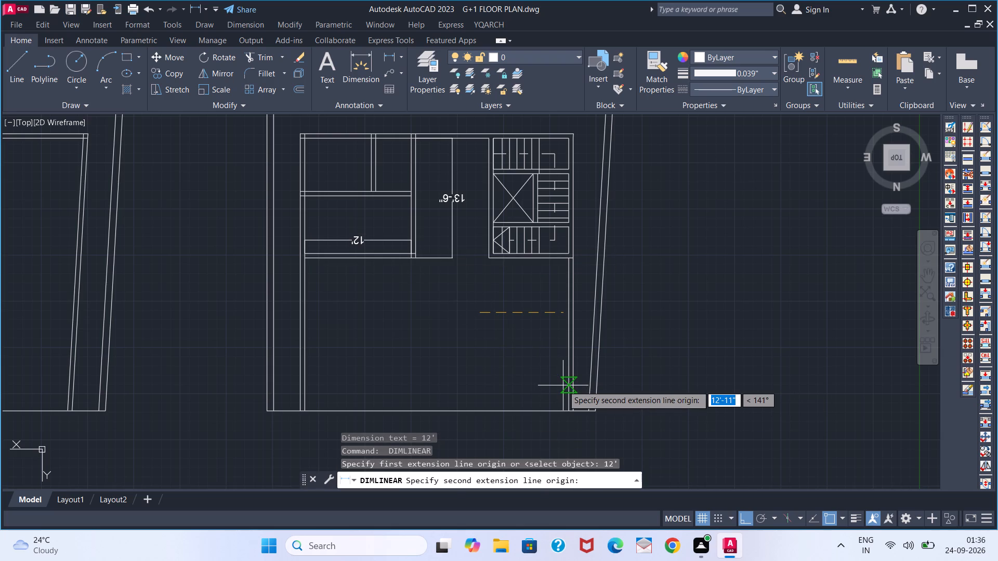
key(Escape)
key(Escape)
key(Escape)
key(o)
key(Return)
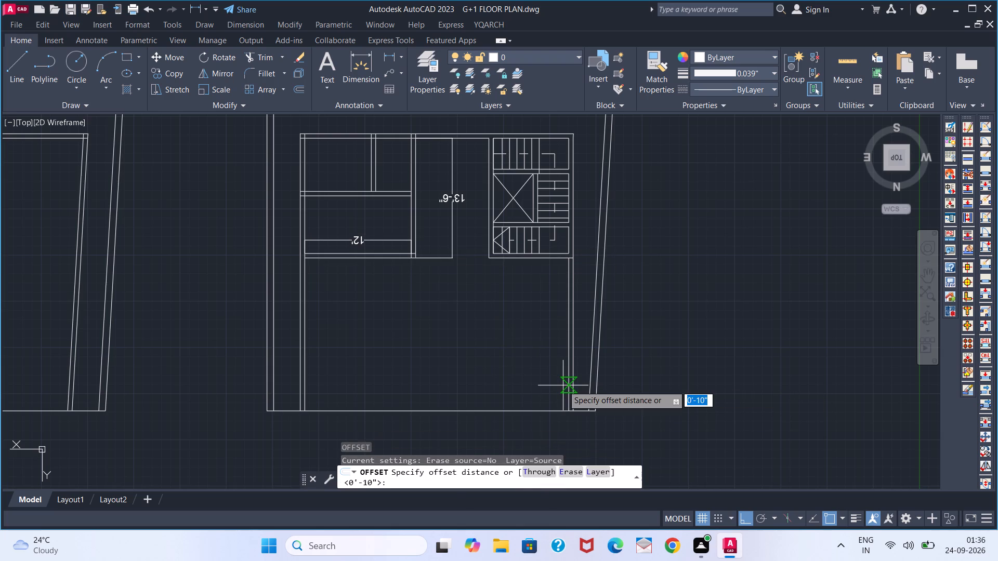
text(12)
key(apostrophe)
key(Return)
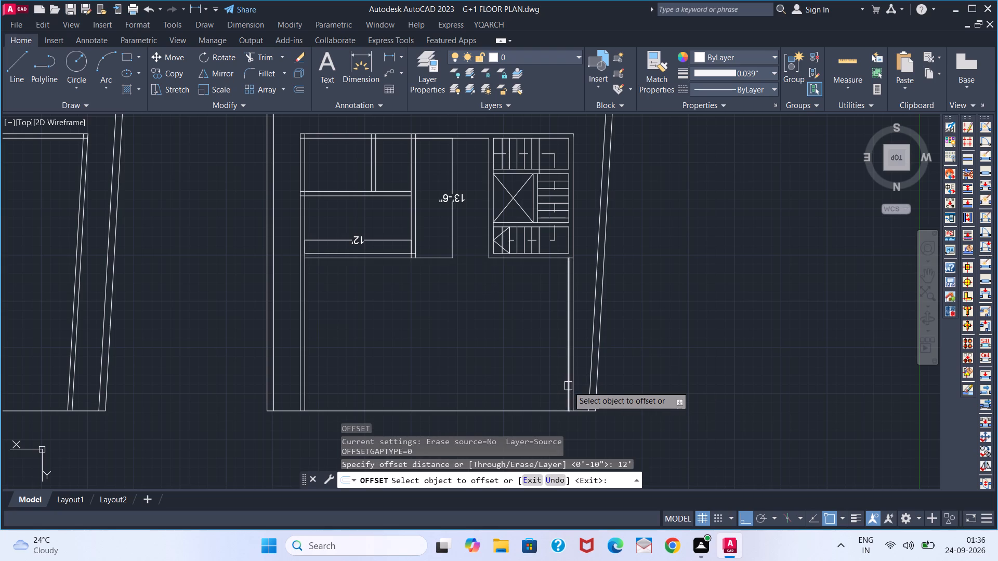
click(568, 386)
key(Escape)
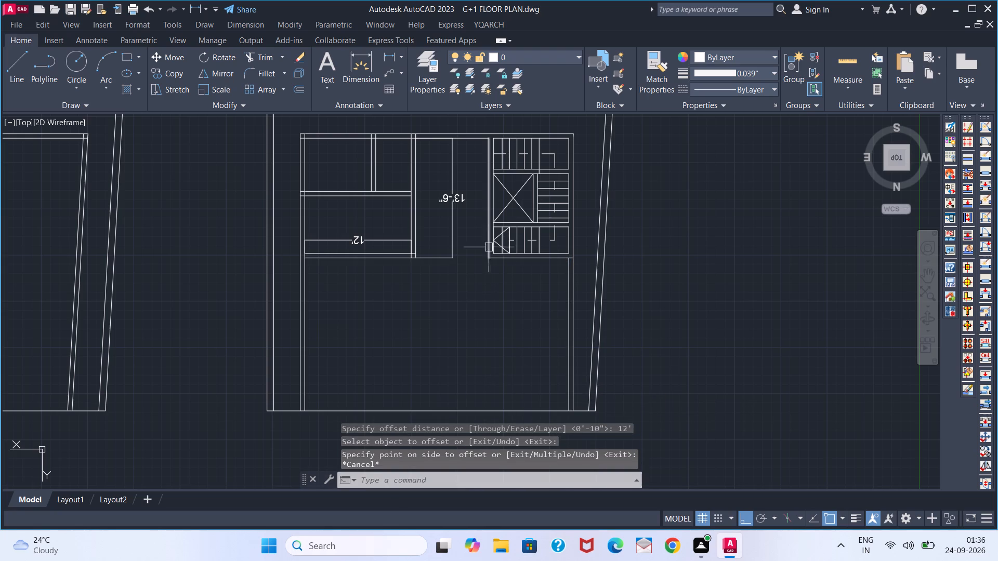
Measure the stair block's width from its lower outer corner to the plan's right wall inner face with a trial linear dimension.
middle_drag(484, 306, 478, 273)
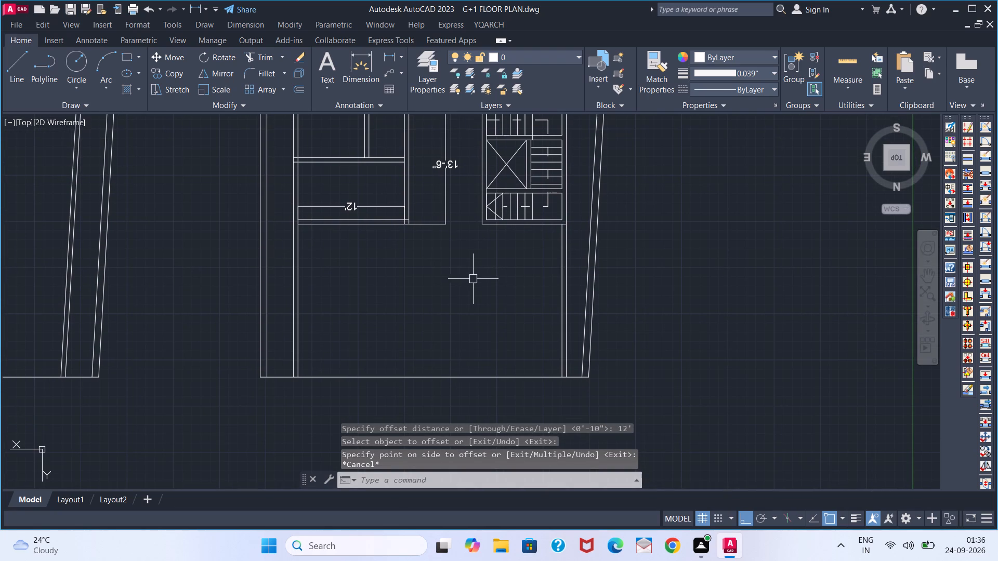
scroll(484, 263, down, 1)
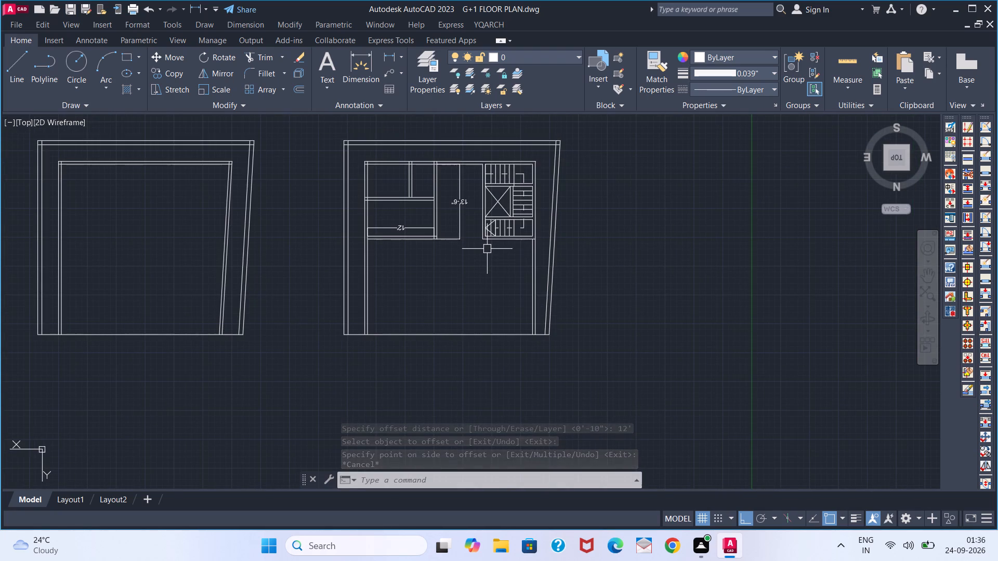
scroll(487, 249, up, 1)
click(390, 57)
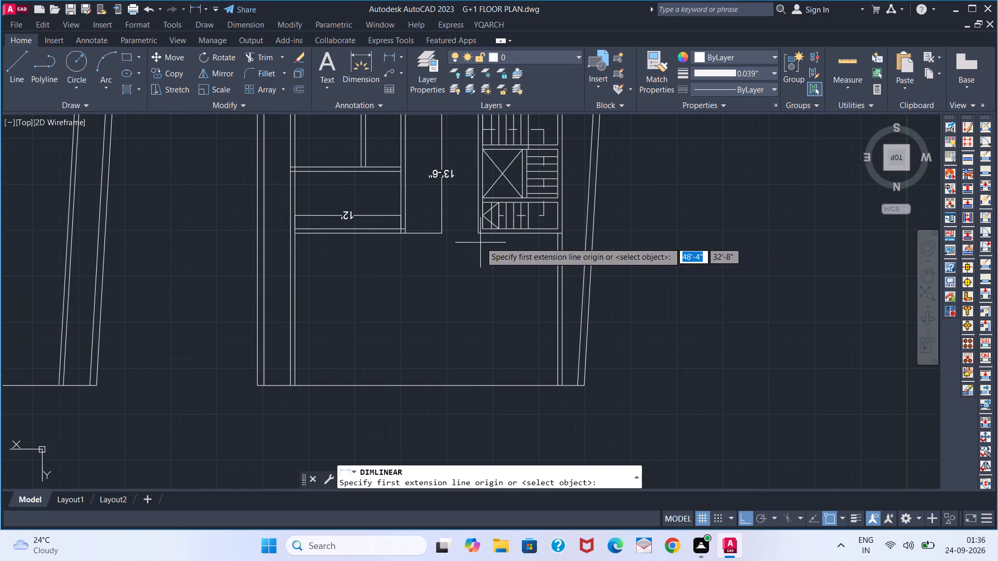
click(476, 236)
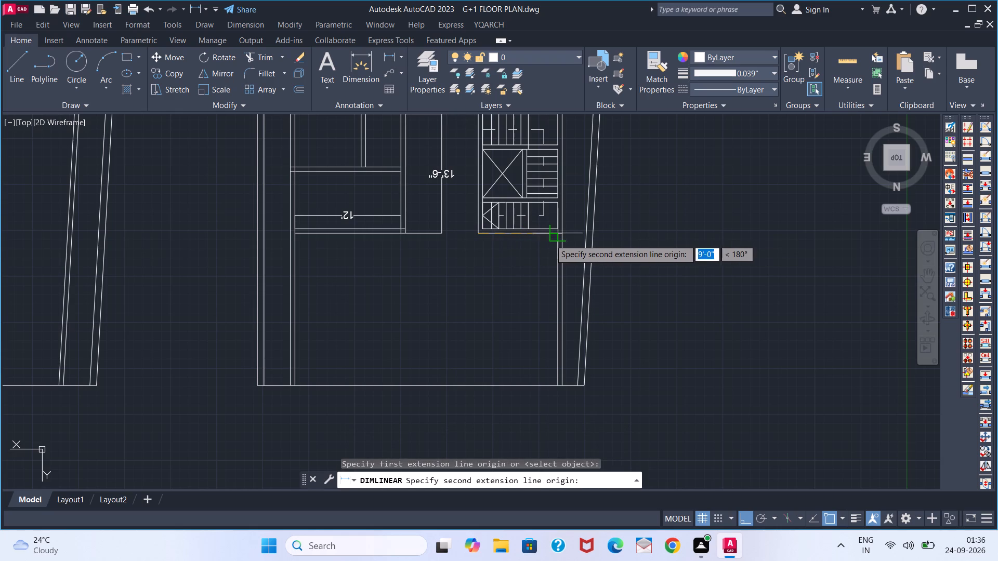
click(551, 239)
scroll(542, 249, up, 2)
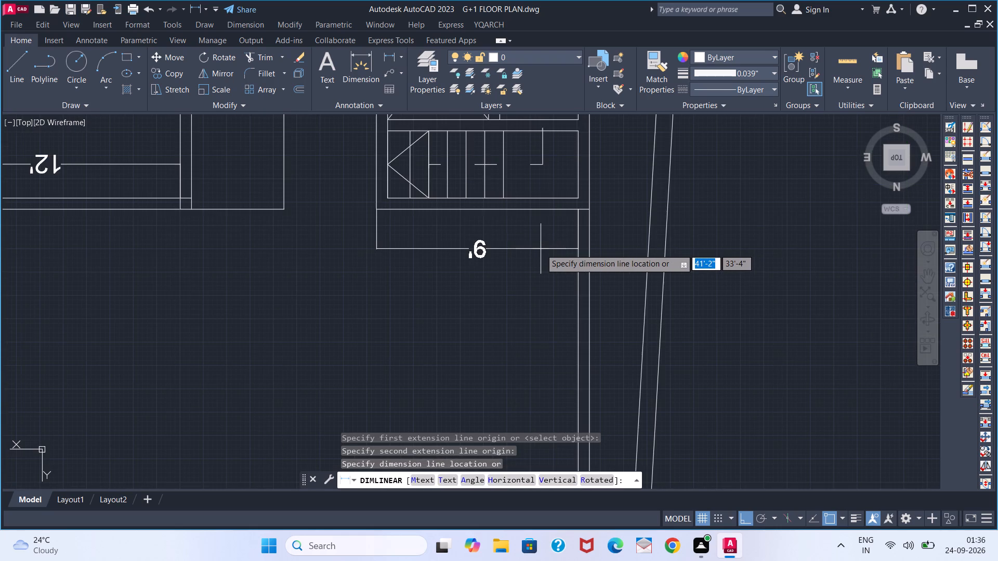
key(Escape)
scroll(537, 255, down, 2)
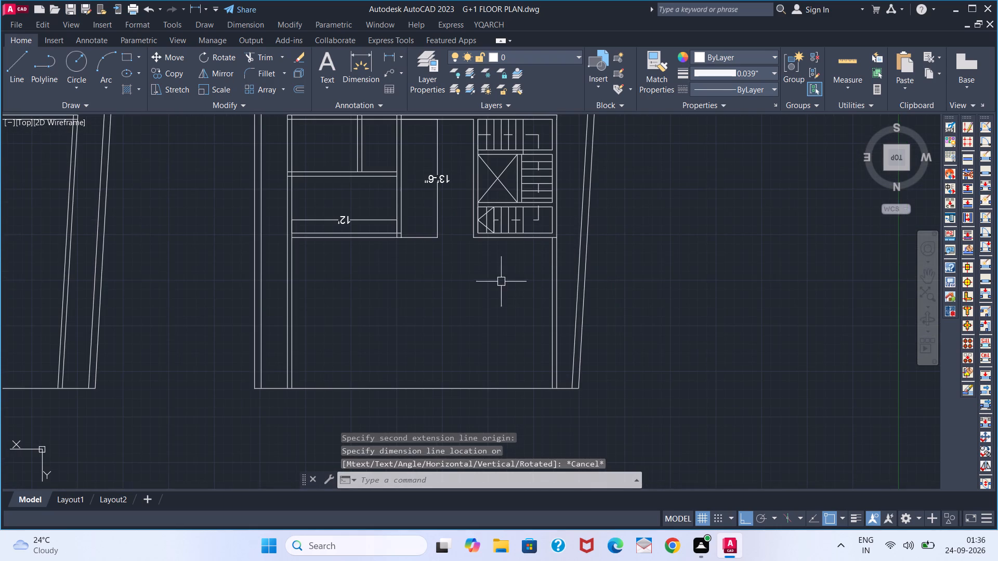
scroll(470, 286, down, 1)
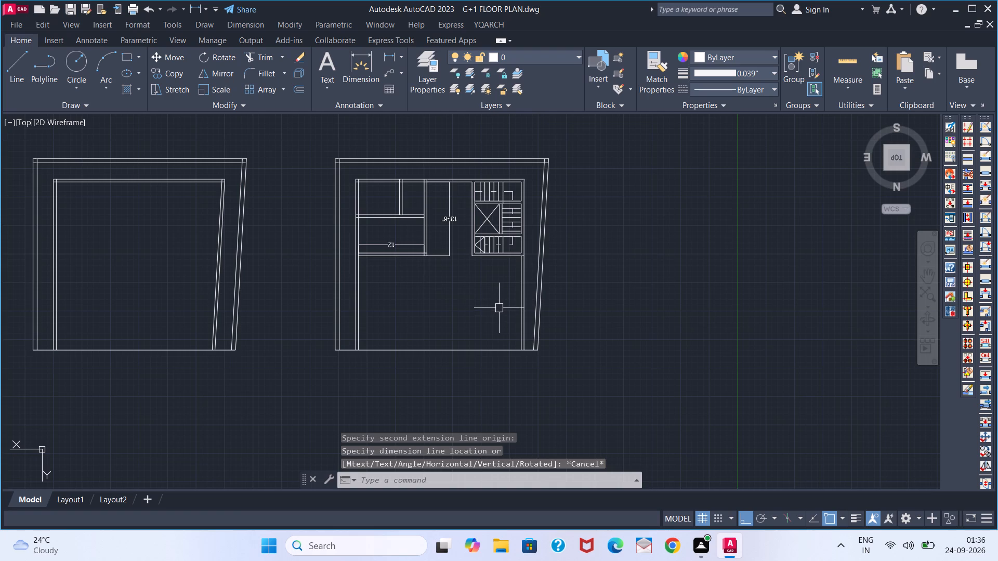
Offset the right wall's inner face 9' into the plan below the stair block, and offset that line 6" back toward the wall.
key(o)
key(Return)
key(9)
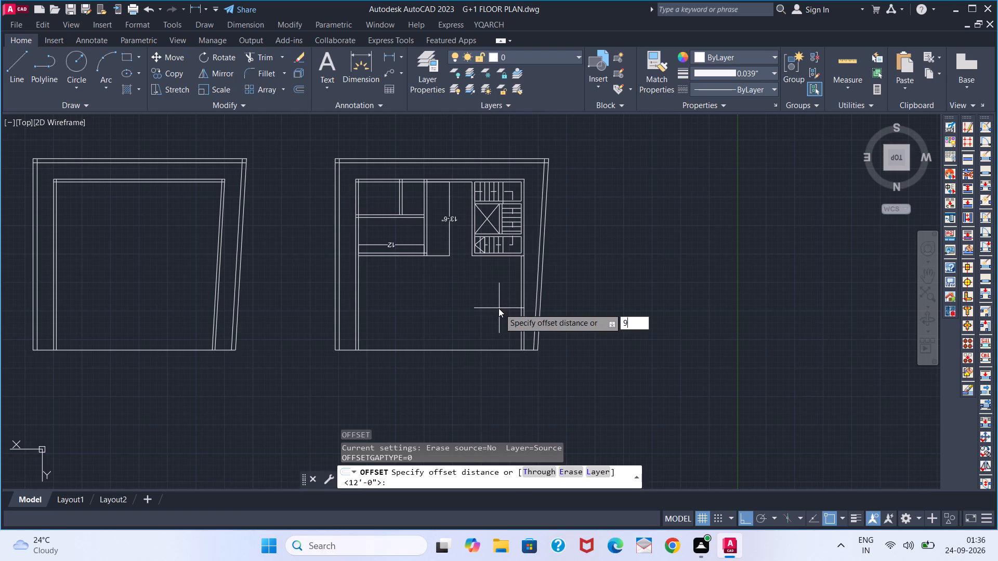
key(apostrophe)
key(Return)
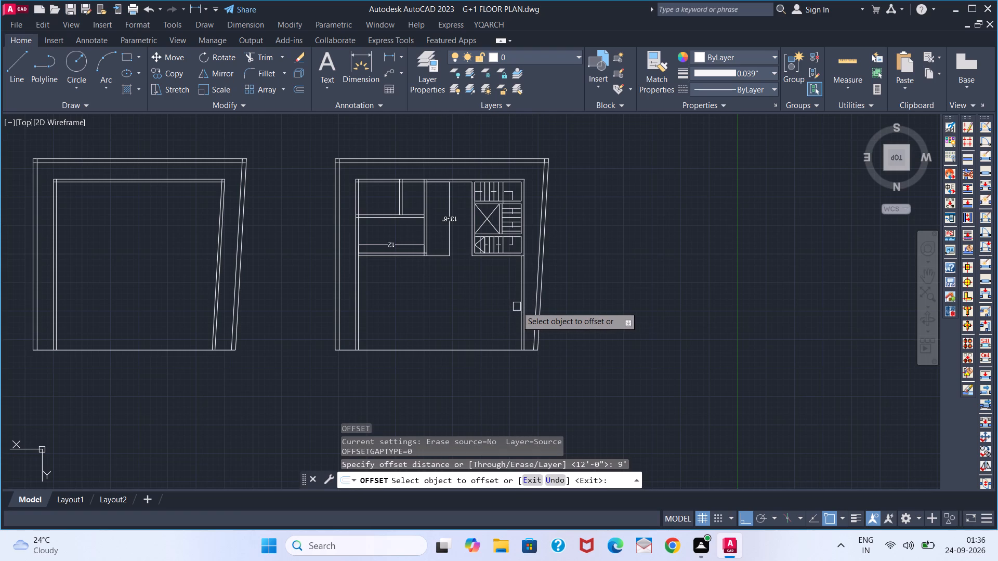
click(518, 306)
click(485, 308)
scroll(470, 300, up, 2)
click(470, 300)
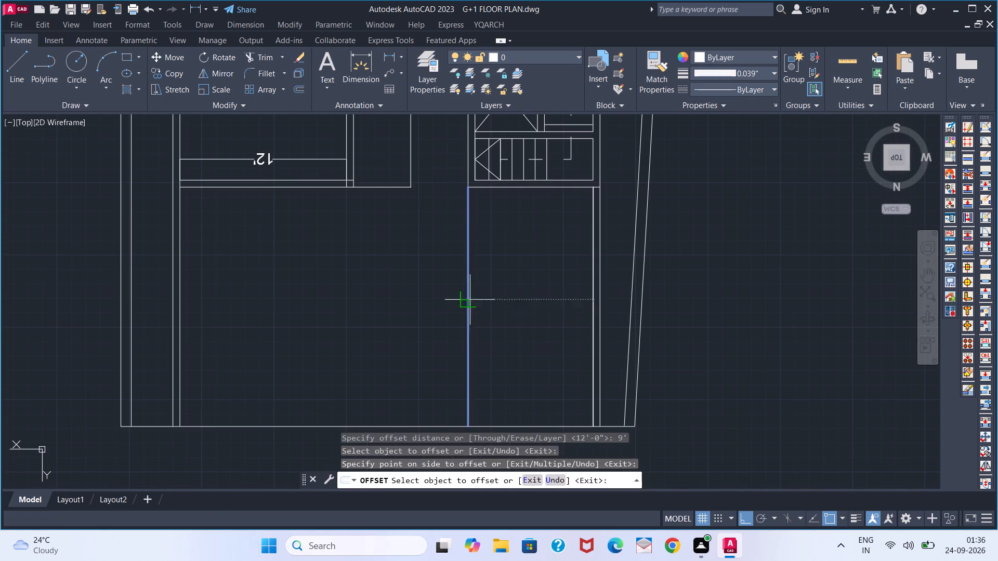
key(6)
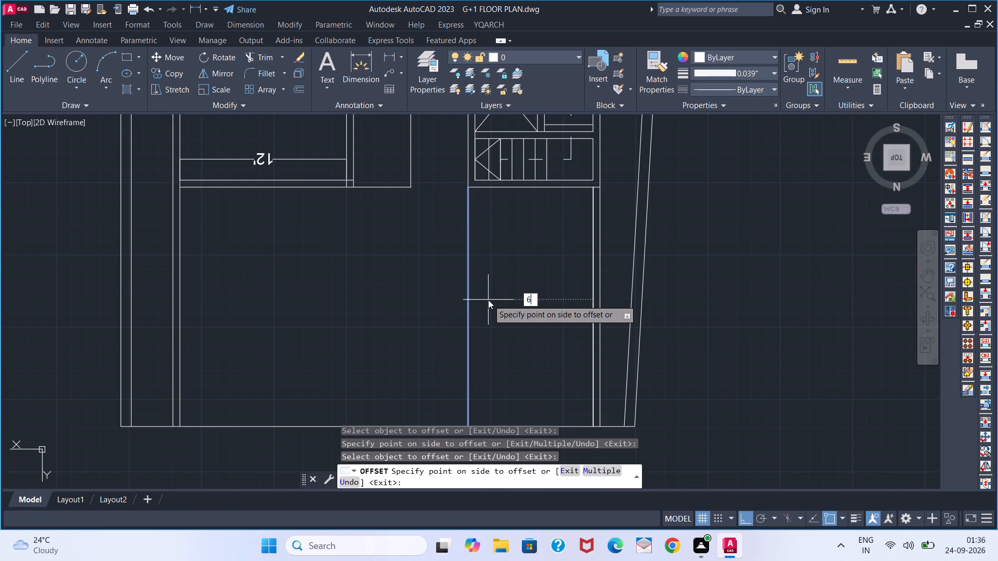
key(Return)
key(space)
Measure the horizontal gap between the room block's and the stair block's lower outer corners with a trial linear dimension.
scroll(511, 240, down, 1)
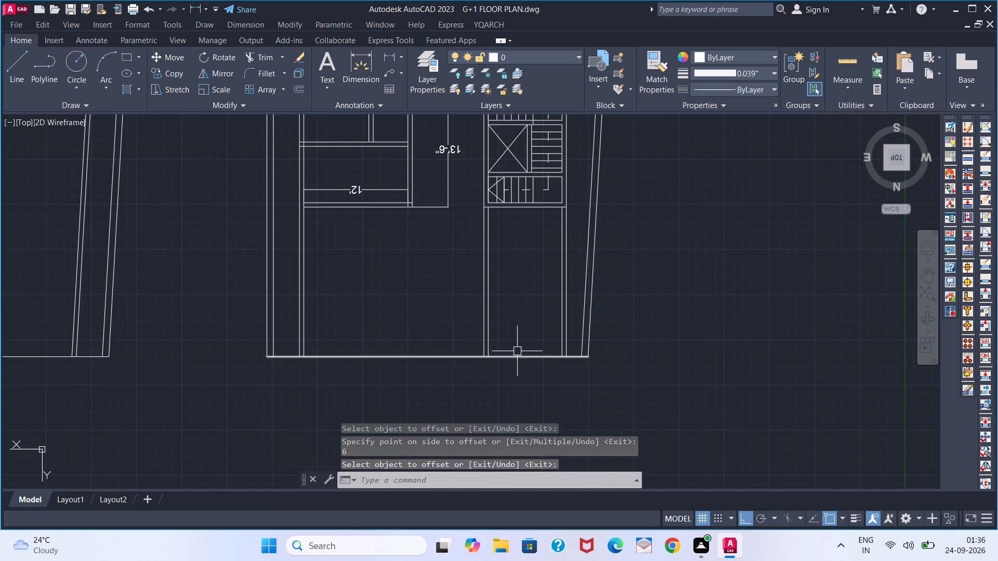
scroll(514, 324, down, 1)
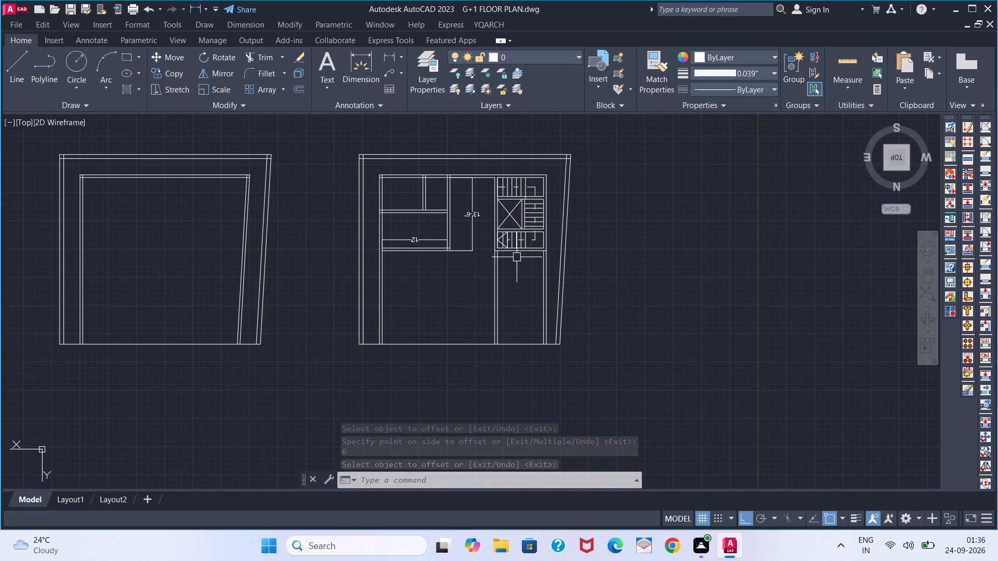
scroll(517, 257, up, 1)
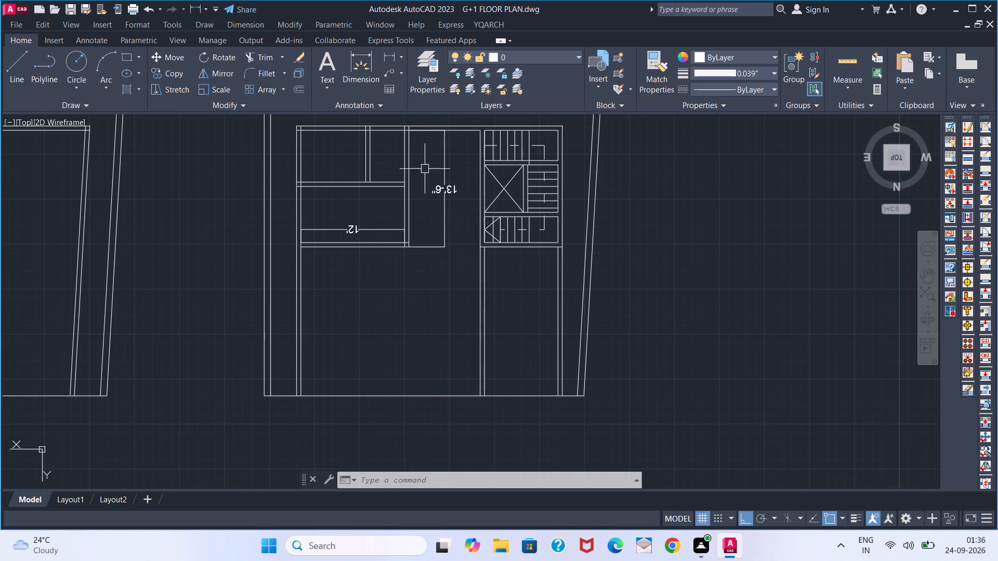
click(386, 57)
scroll(416, 250, up, 3)
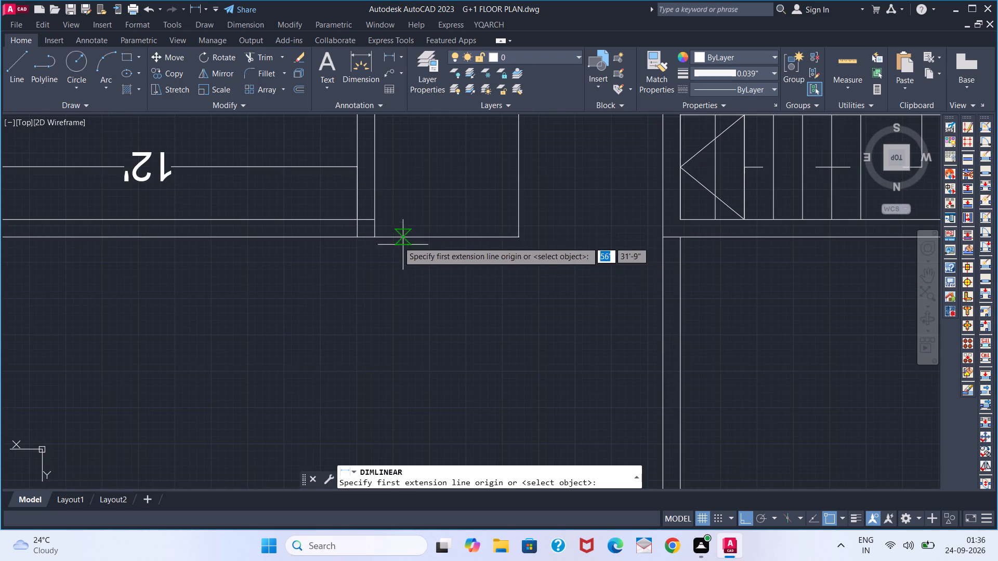
click(378, 236)
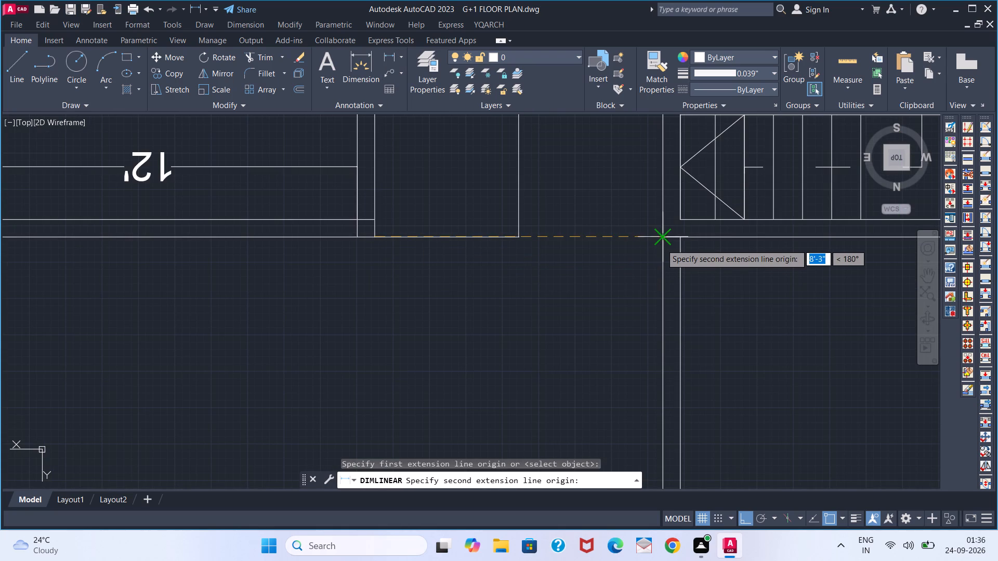
click(661, 242)
scroll(632, 242, down, 2)
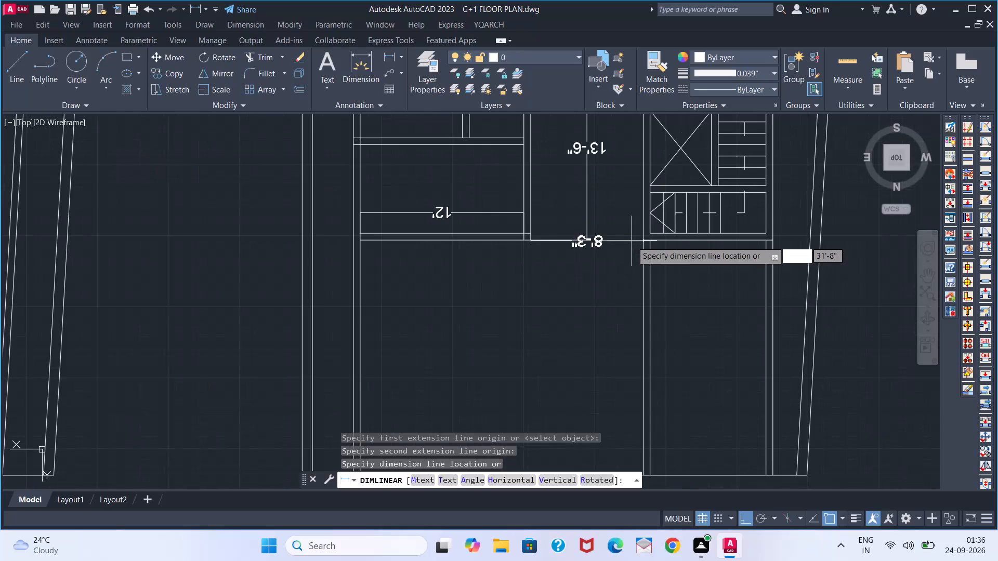
scroll(632, 241, down, 1)
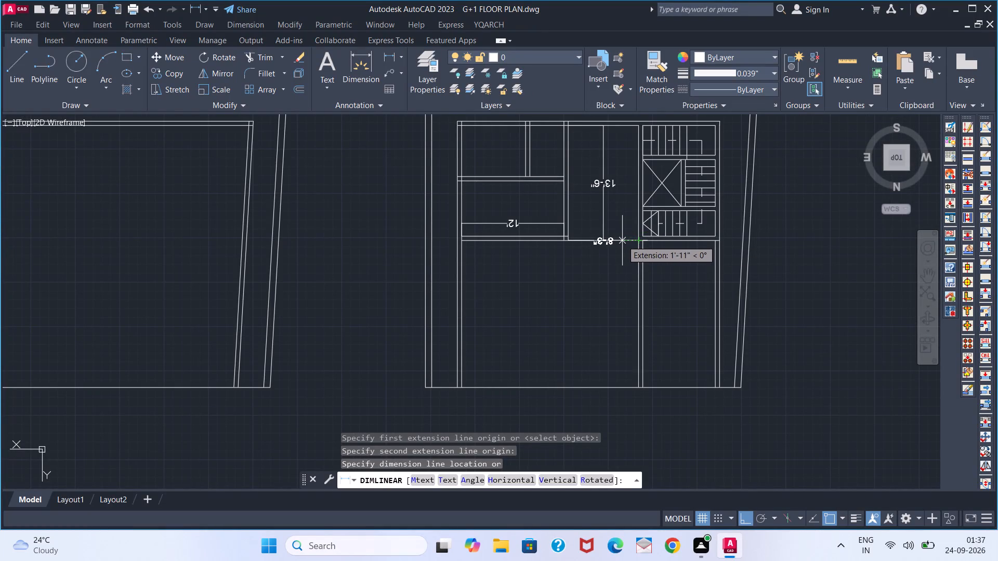
key(Escape)
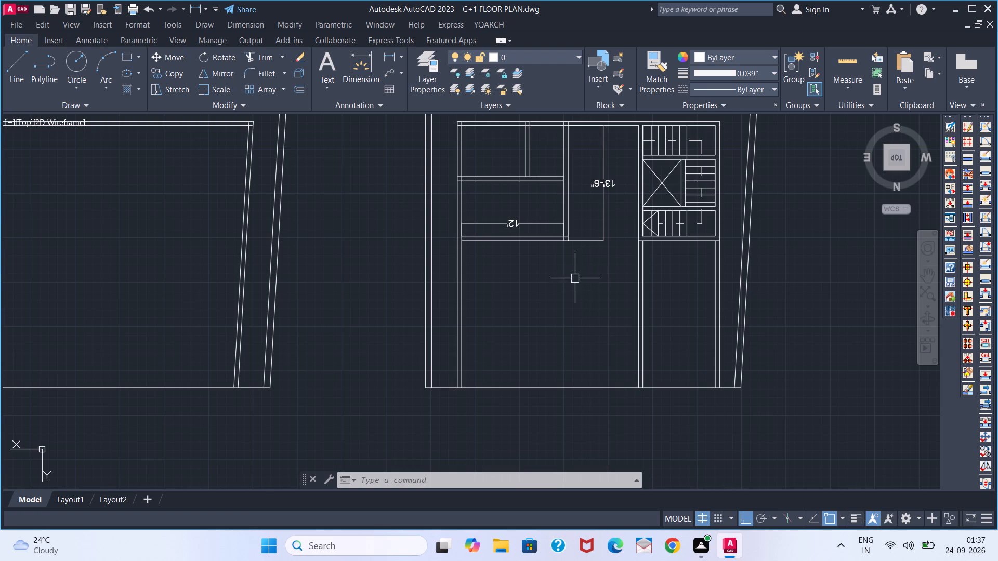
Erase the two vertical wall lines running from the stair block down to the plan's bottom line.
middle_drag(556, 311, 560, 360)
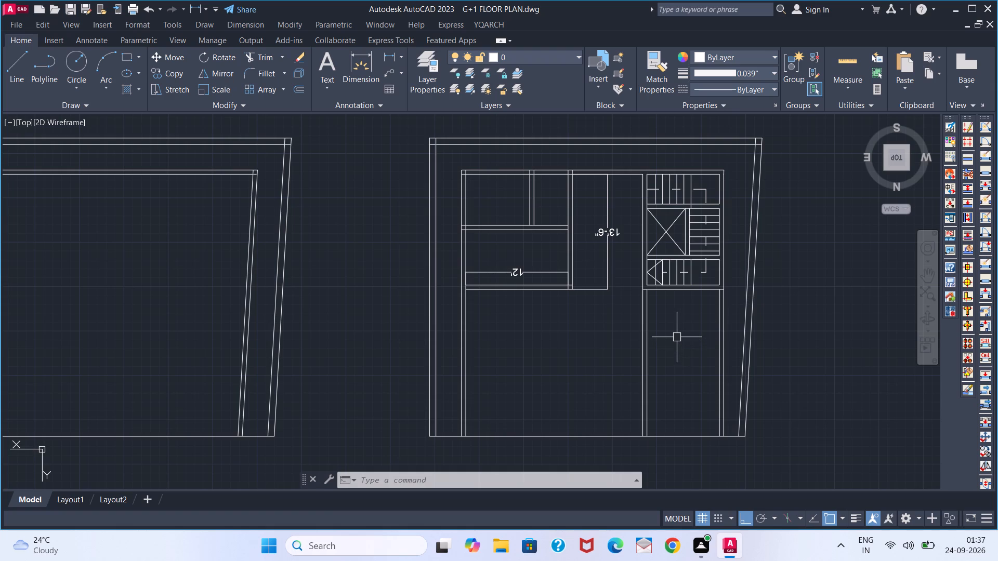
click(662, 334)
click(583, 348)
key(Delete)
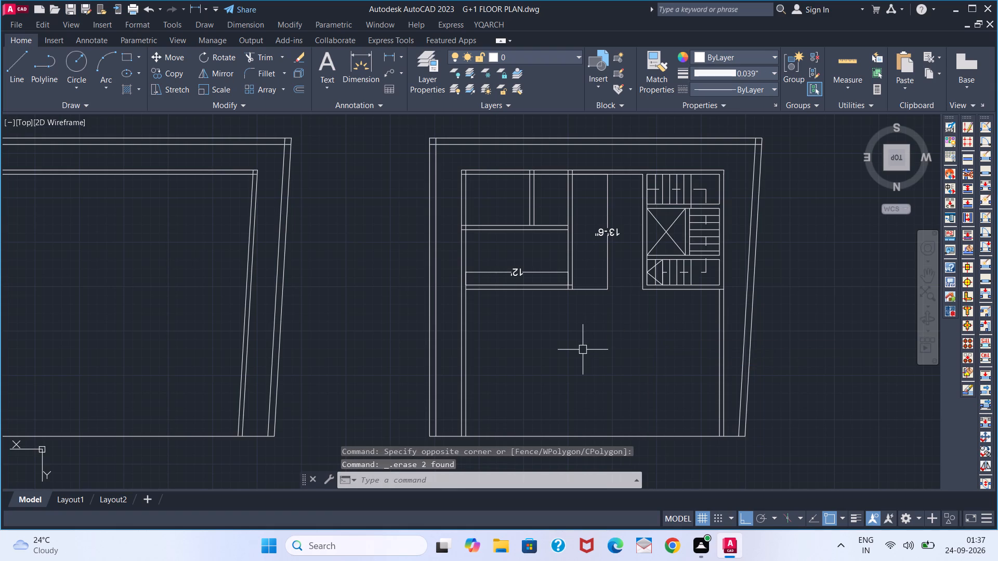
Erase the 13'-6" vertical dimension beside the room block.
click(619, 223)
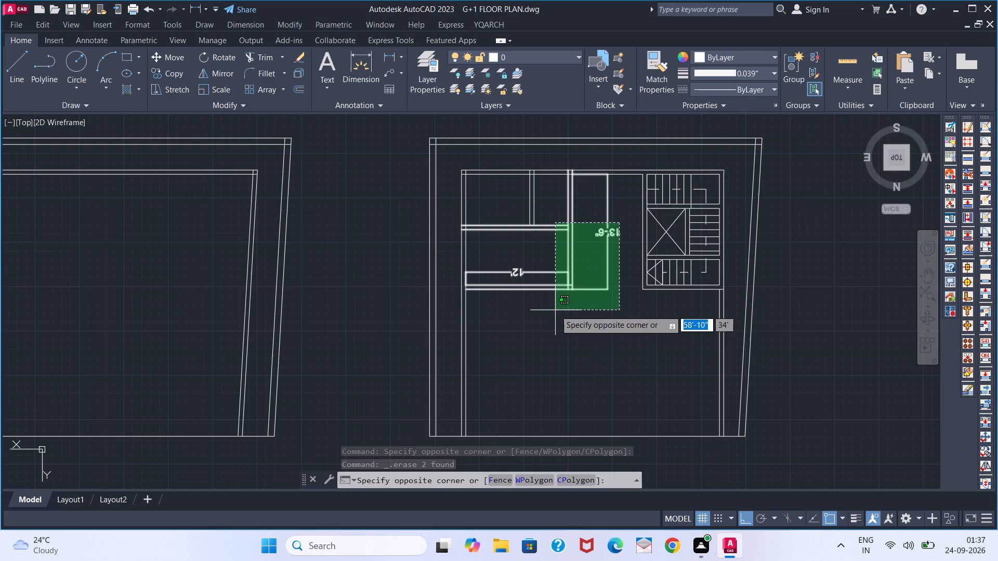
click(588, 302)
key(Delete)
Measure the clear vertical height of the lower room in the room block with a trial linear dimension.
scroll(577, 296, up, 1)
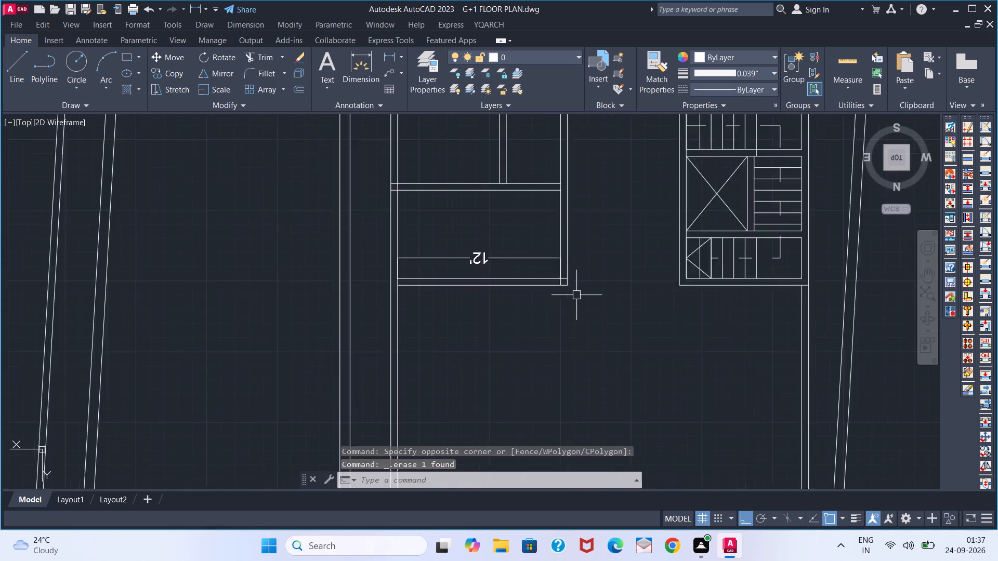
scroll(576, 295, up, 1)
scroll(562, 259, down, 1)
middle_drag(566, 245, 569, 314)
scroll(569, 314, down, 1)
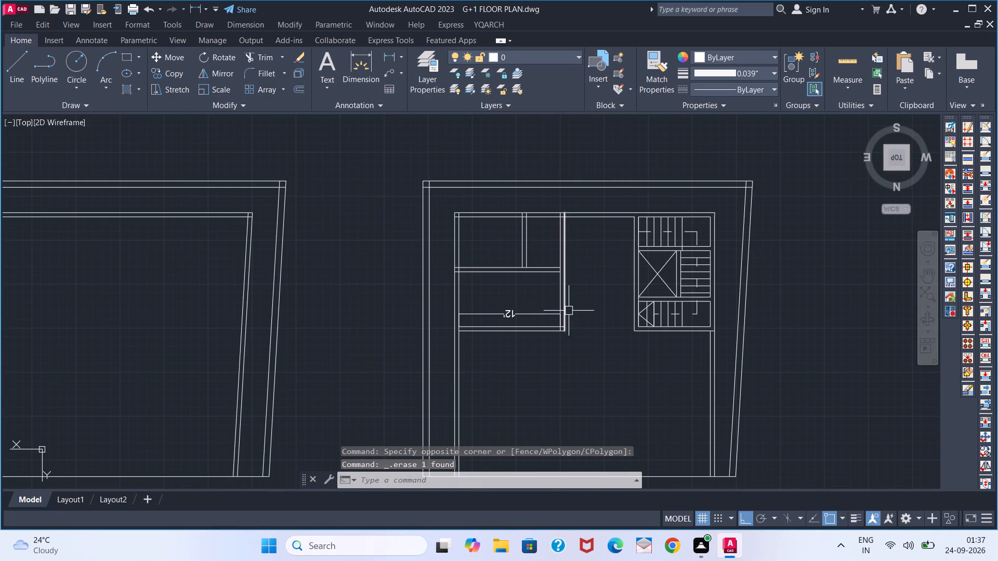
scroll(567, 308, up, 1)
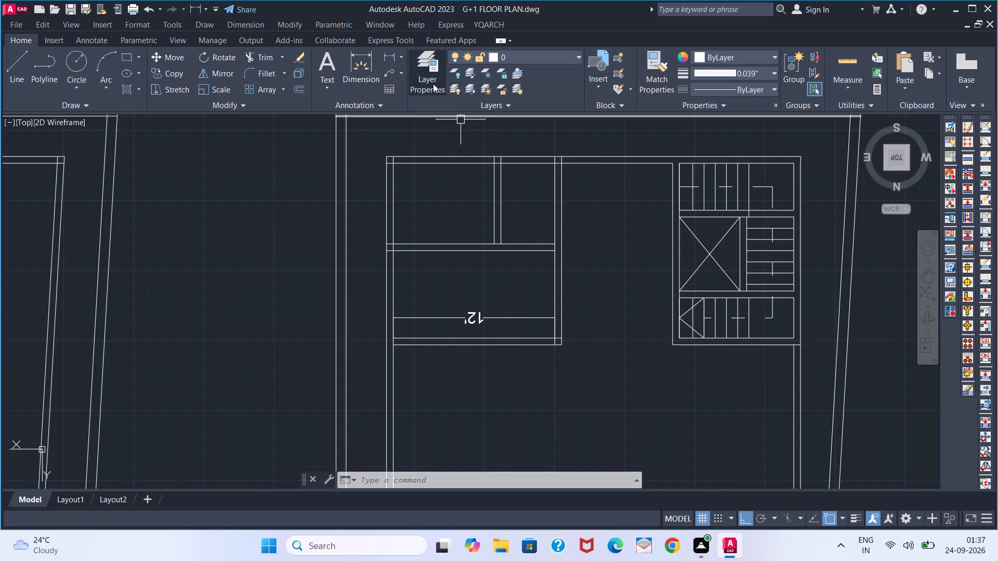
click(377, 49)
click(392, 50)
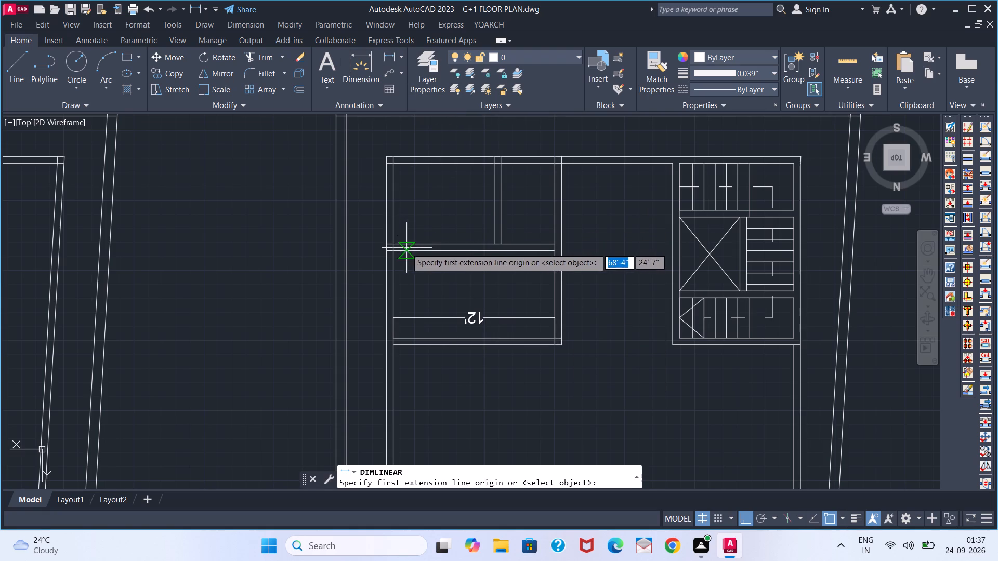
click(399, 251)
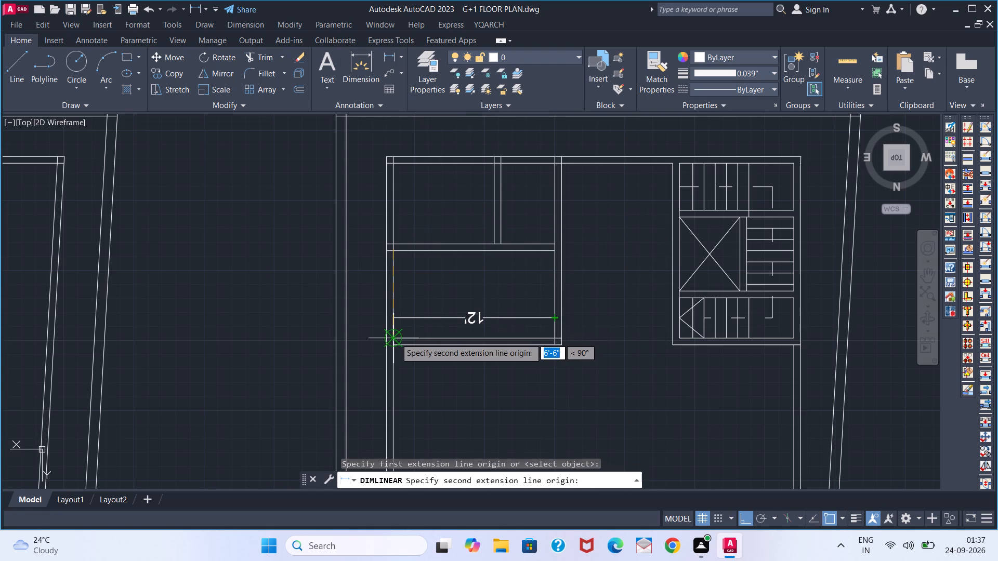
click(396, 338)
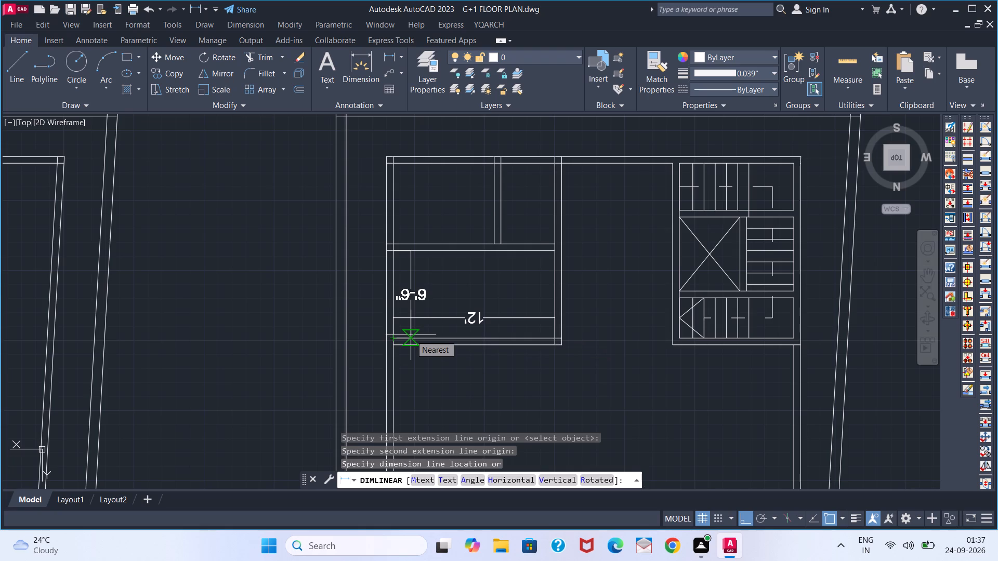
key(Escape)
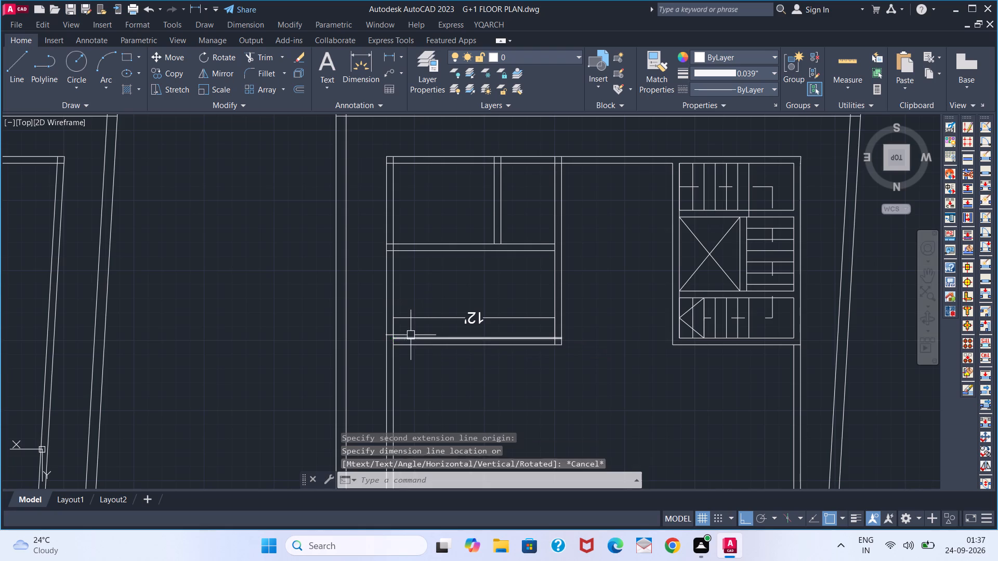
key(Escape)
key(Escape)
Offset the bottom line of the plan with the stair 9" inward.
scroll(437, 319, down, 1)
scroll(502, 340, down, 1)
middle_drag(507, 355, 502, 311)
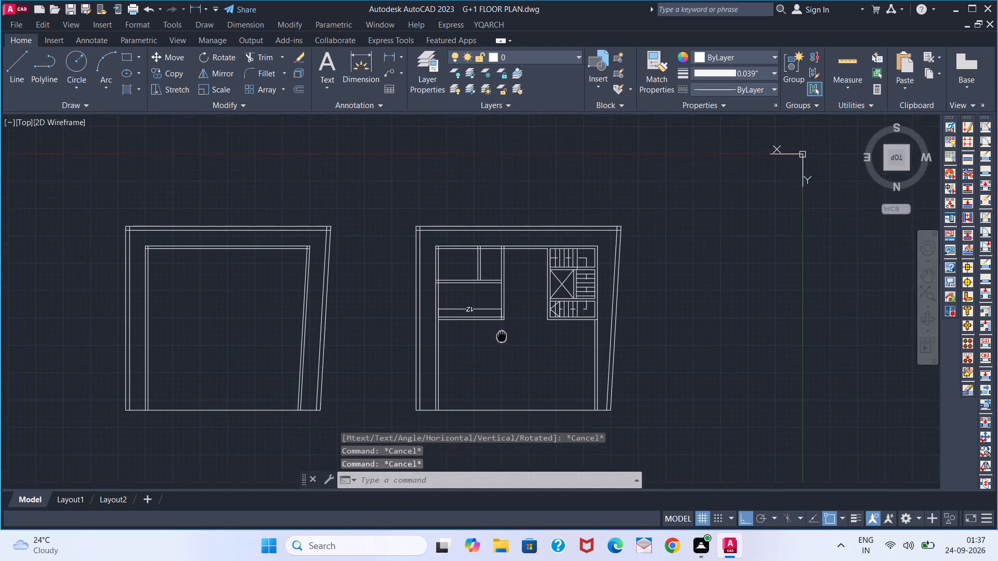
middle_drag(502, 311, 499, 294)
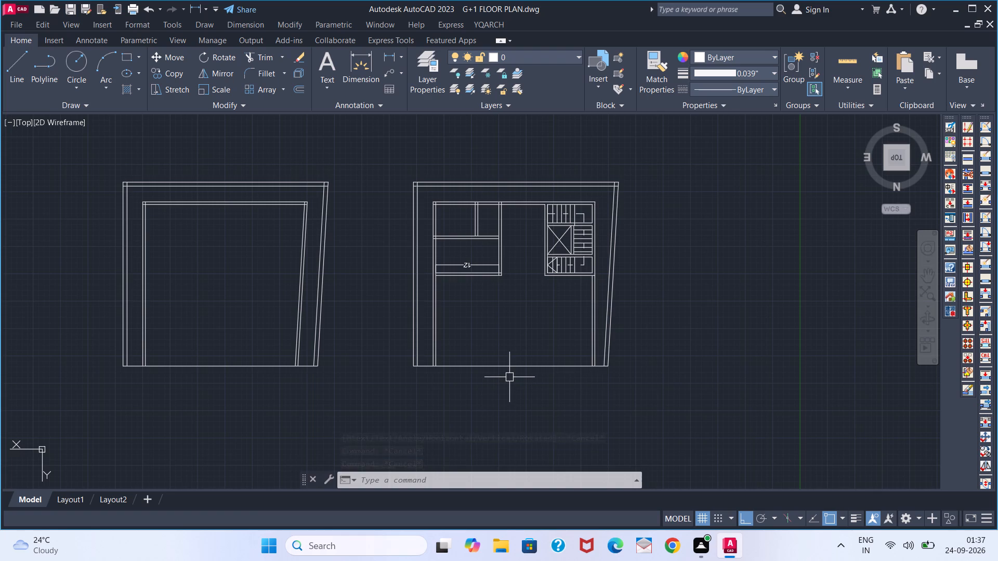
key(o)
key(Return)
key(9)
key(Return)
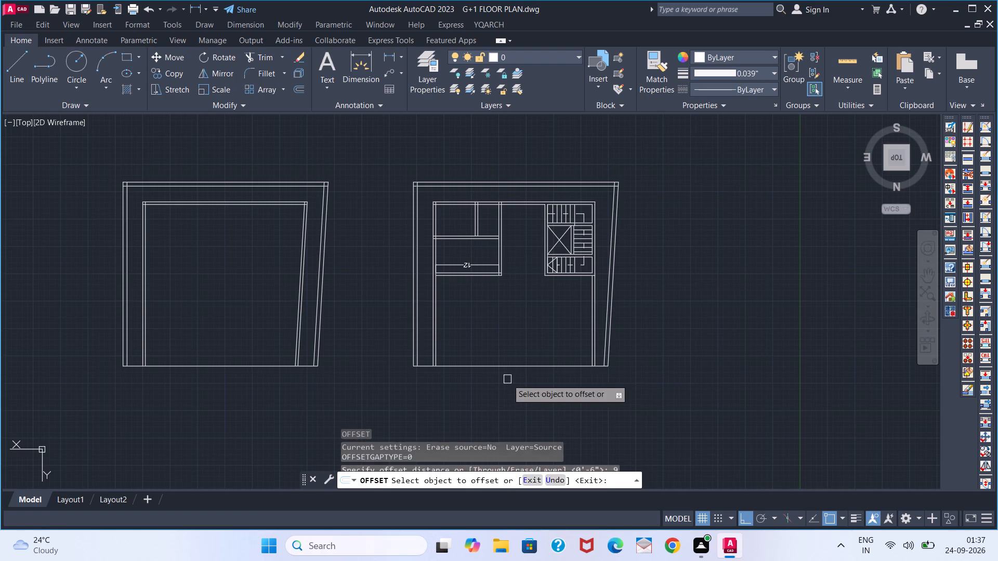
click(507, 367)
click(506, 324)
key(space)
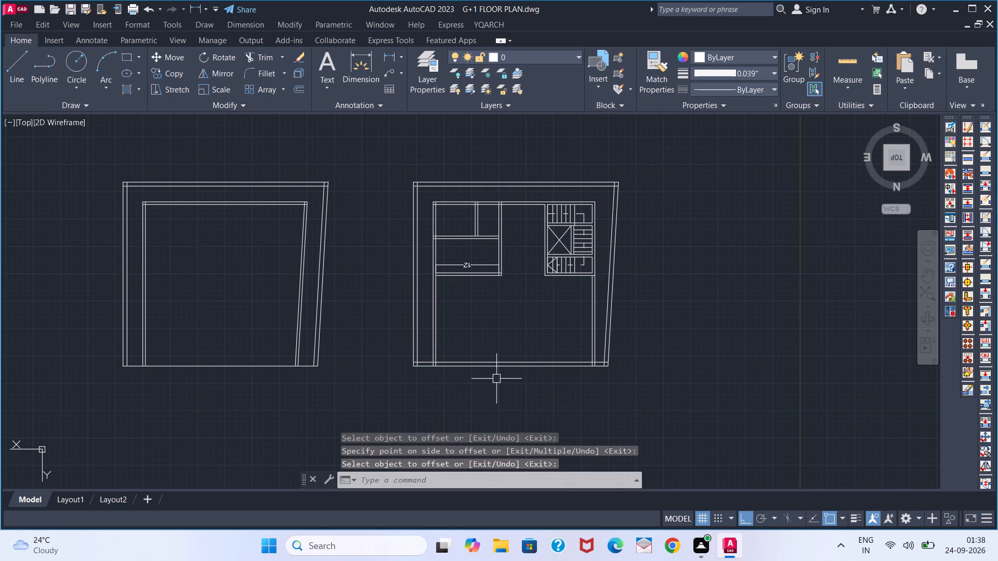
Add a vertical linear dimension along the left wall from the room block's bottom line to the bottom wall's inner line.
middle_click(466, 365)
middle_drag(465, 364, 448, 310)
scroll(491, 358, down, 2)
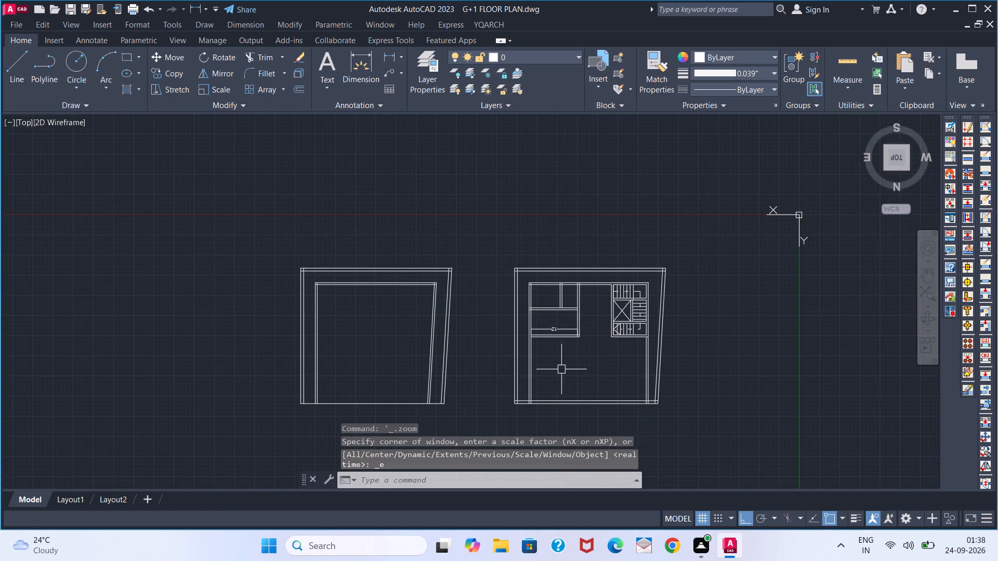
middle_drag(557, 369, 410, 286)
scroll(474, 325, up, 1)
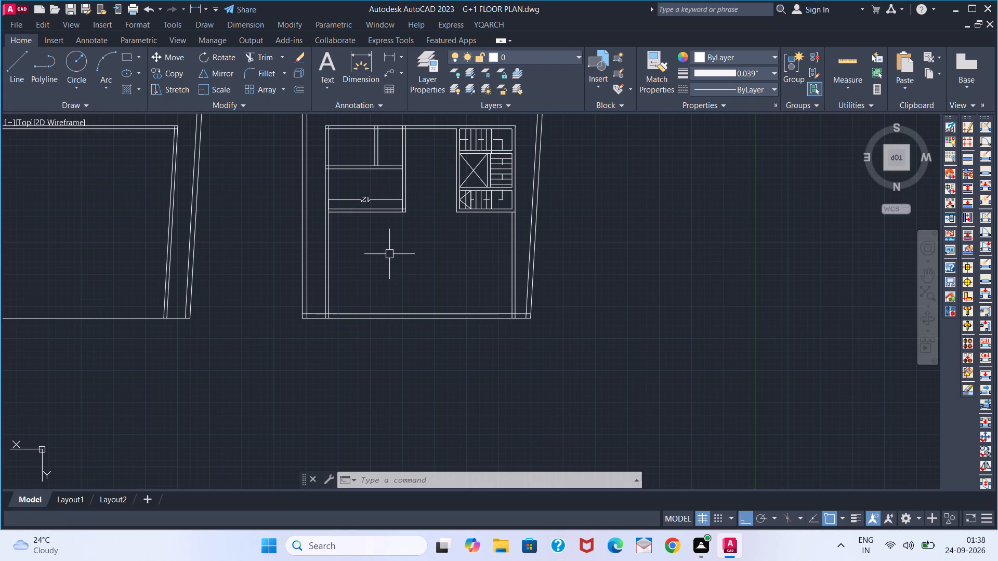
click(390, 55)
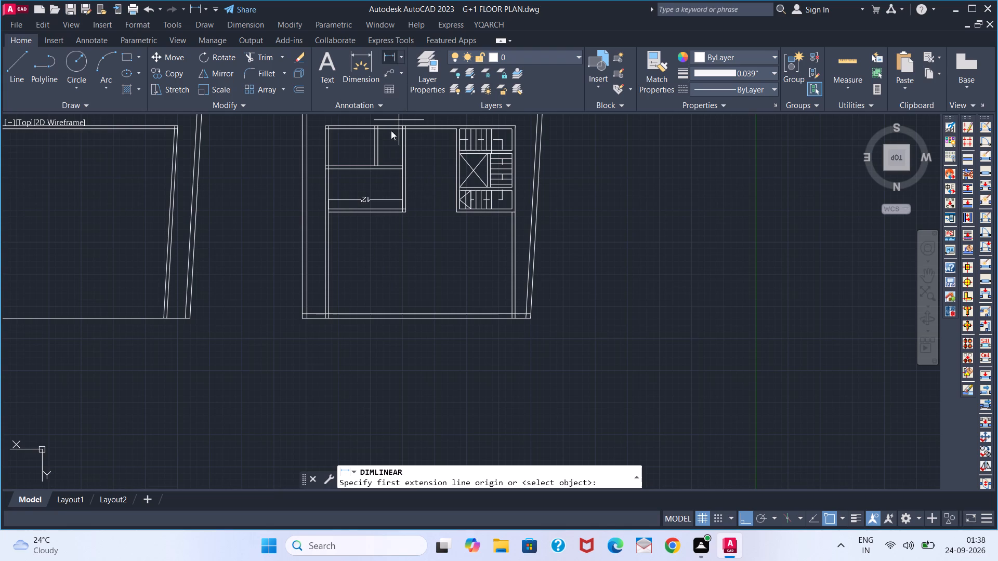
scroll(332, 218, up, 3)
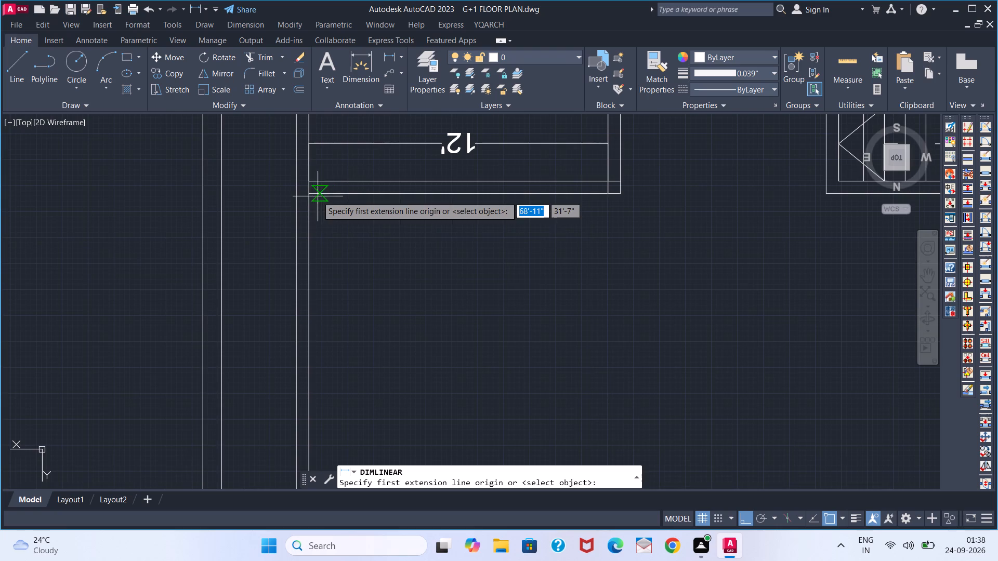
click(316, 196)
scroll(336, 321, down, 2)
middle_drag(339, 320, 365, 239)
scroll(353, 352, up, 2)
click(344, 356)
click(370, 345)
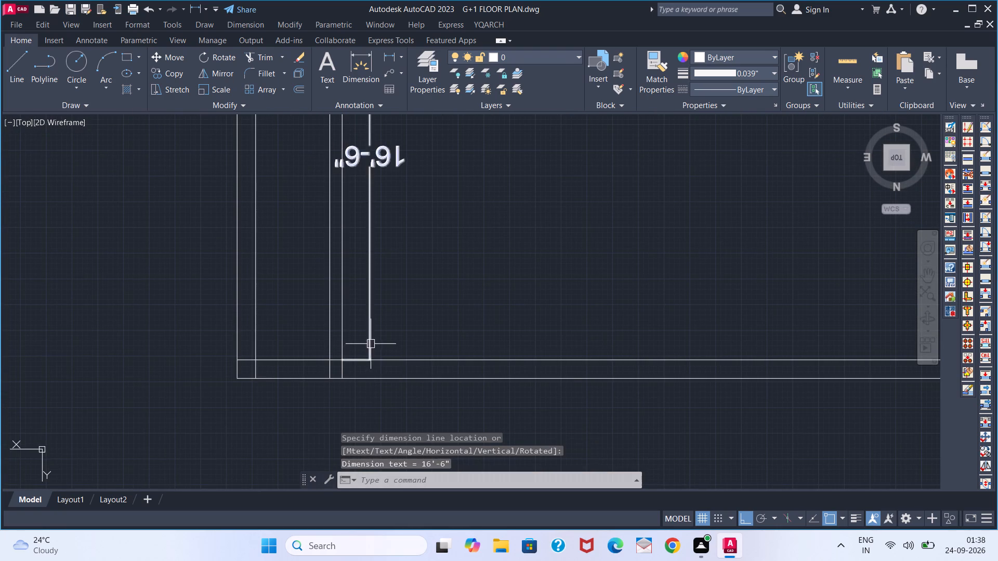
Examine the open area below the room and stair blocks together with its vertical dimension.
scroll(388, 327, down, 2)
middle_drag(448, 299, 361, 332)
scroll(368, 309, down, 1)
middle_drag(384, 294, 378, 300)
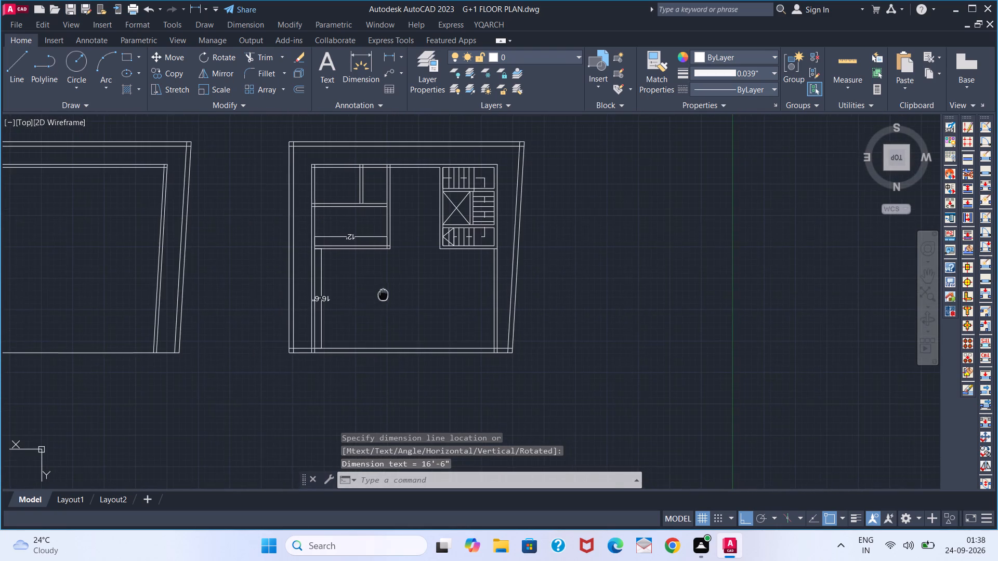
middle_drag(378, 300, 349, 322)
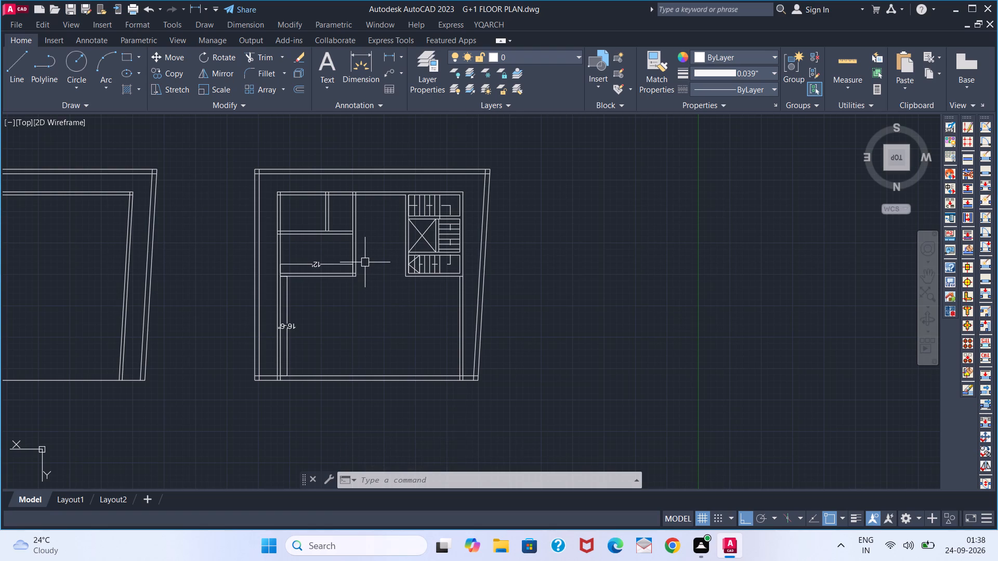
scroll(363, 258, up, 2)
scroll(349, 272, down, 1)
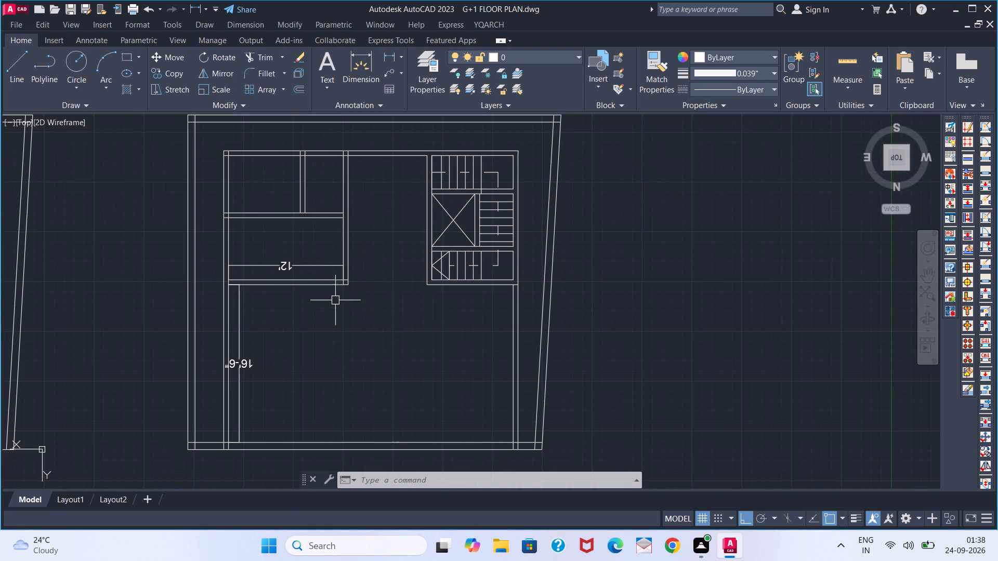
middle_drag(316, 332, 421, 304)
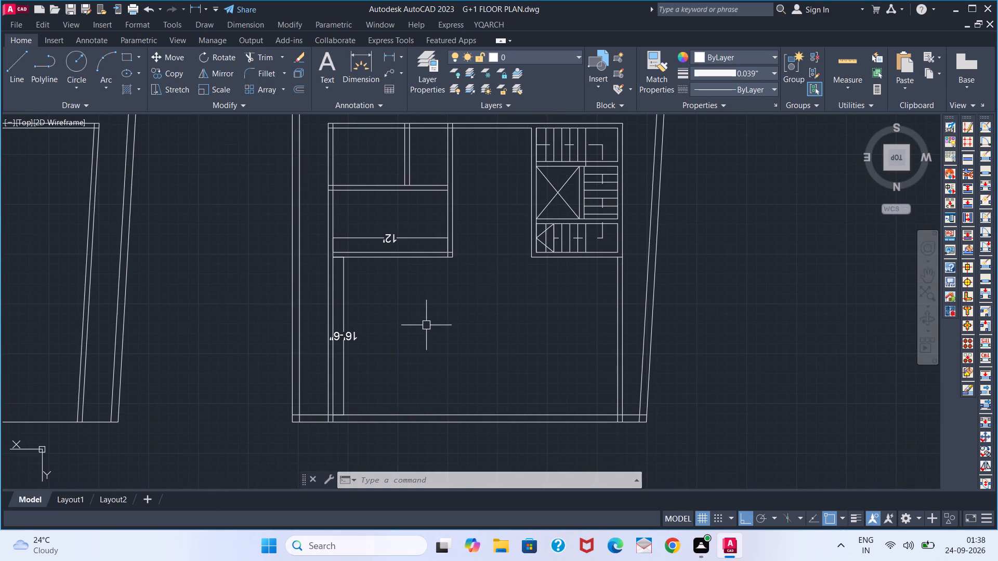
click(351, 342)
scroll(441, 370, down, 1)
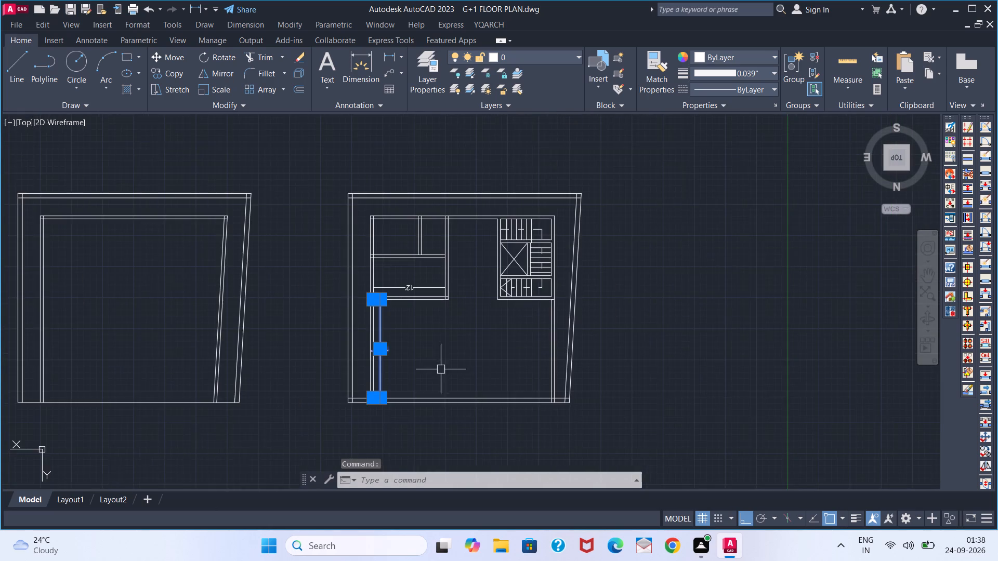
middle_drag(441, 367, 423, 395)
scroll(495, 391, up, 2)
scroll(498, 389, down, 1)
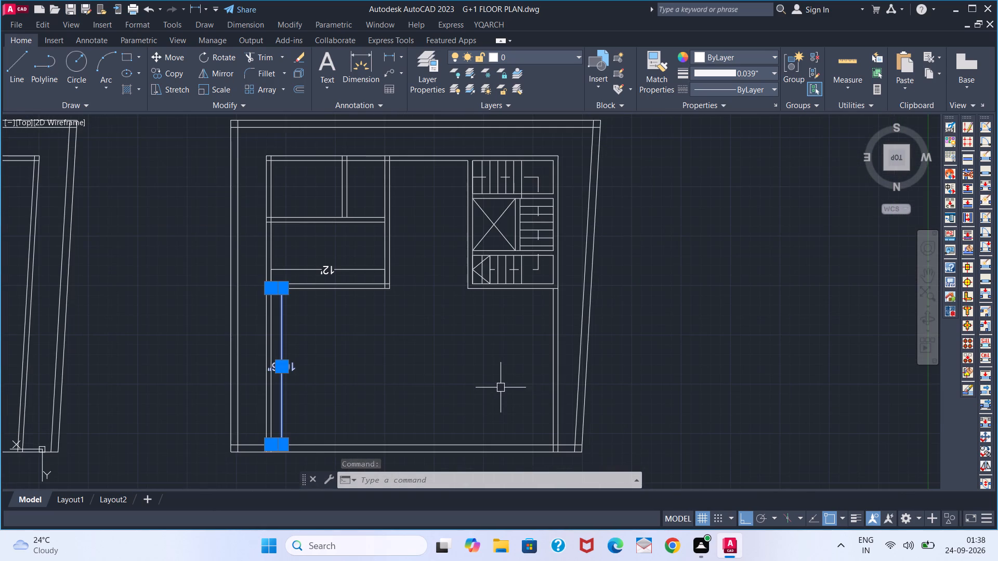
middle_drag(487, 419, 536, 356)
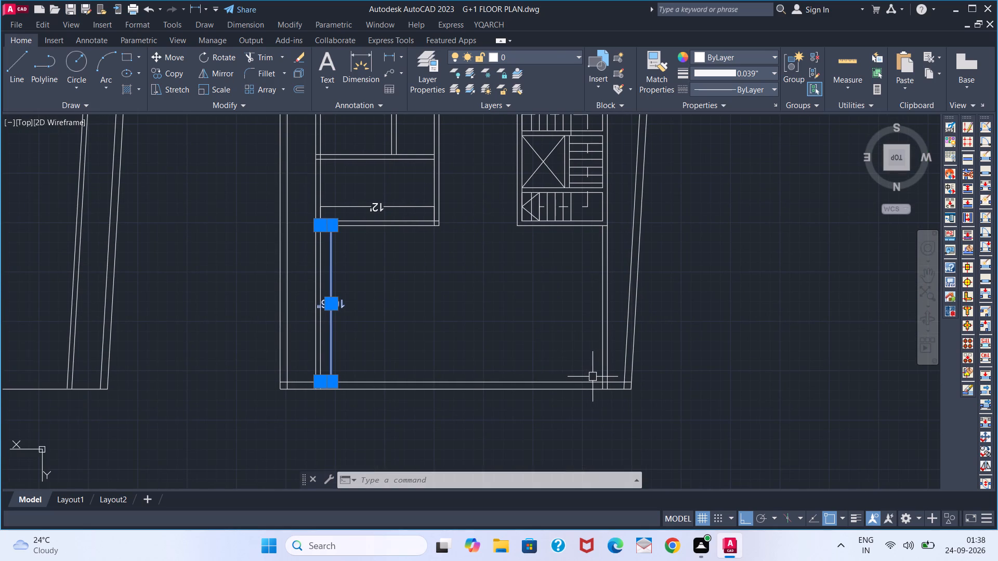
Offset the right wall's inner face below the stair block 15' into the plan.
key(o)
key(Return)
key(1)
key(5)
key(apostrophe)
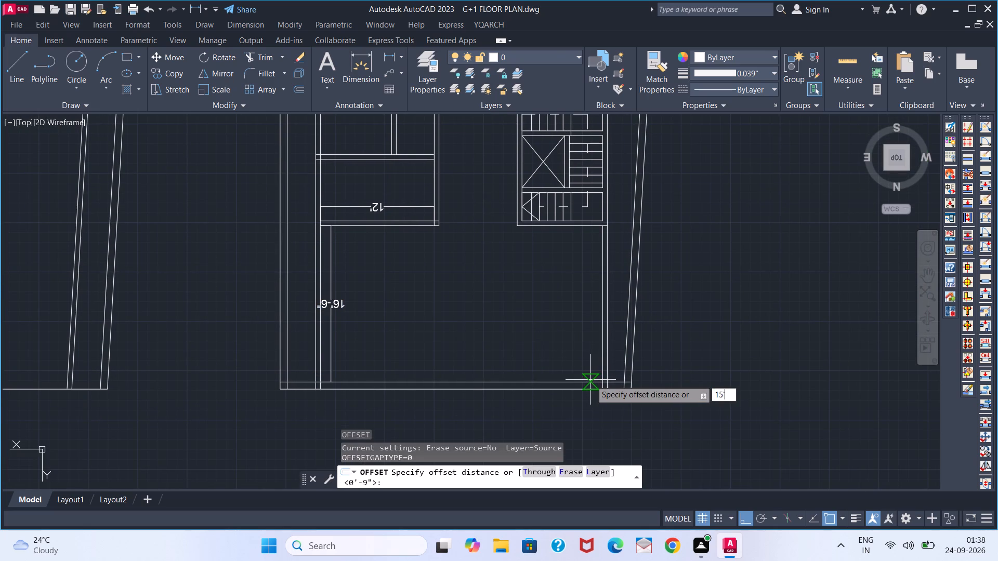
key(Return)
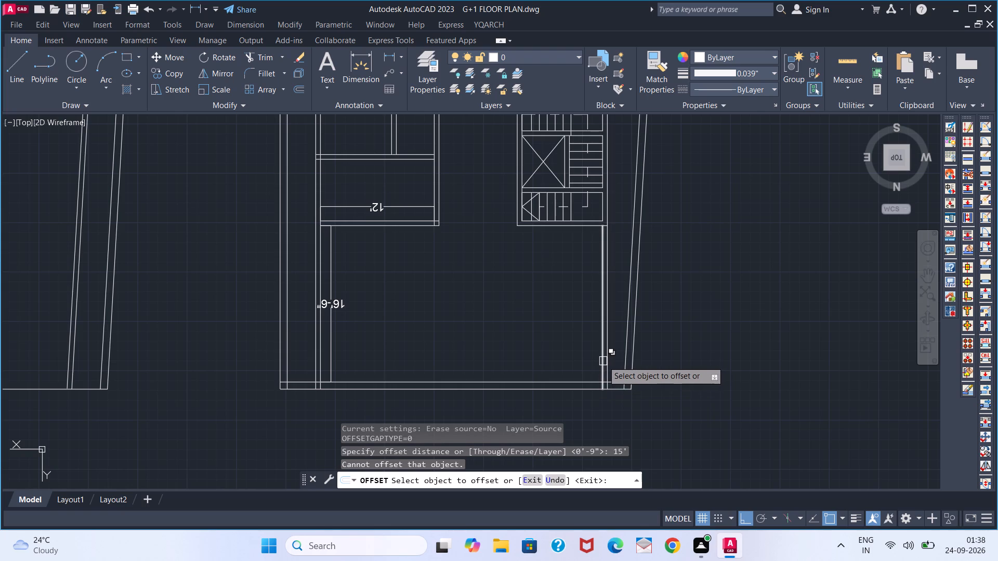
click(603, 361)
key(space)
click(524, 360)
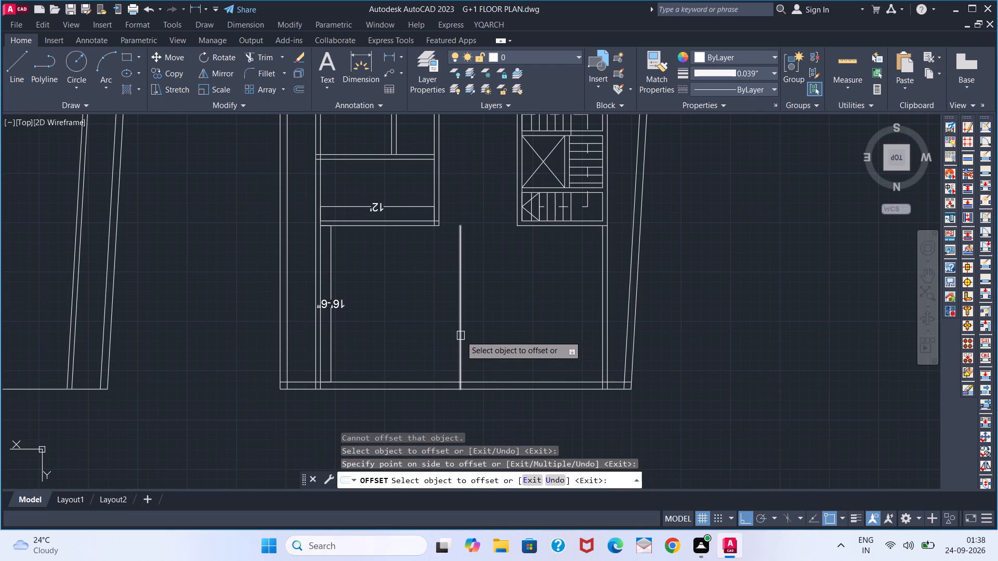
key(grave)
key(Escape)
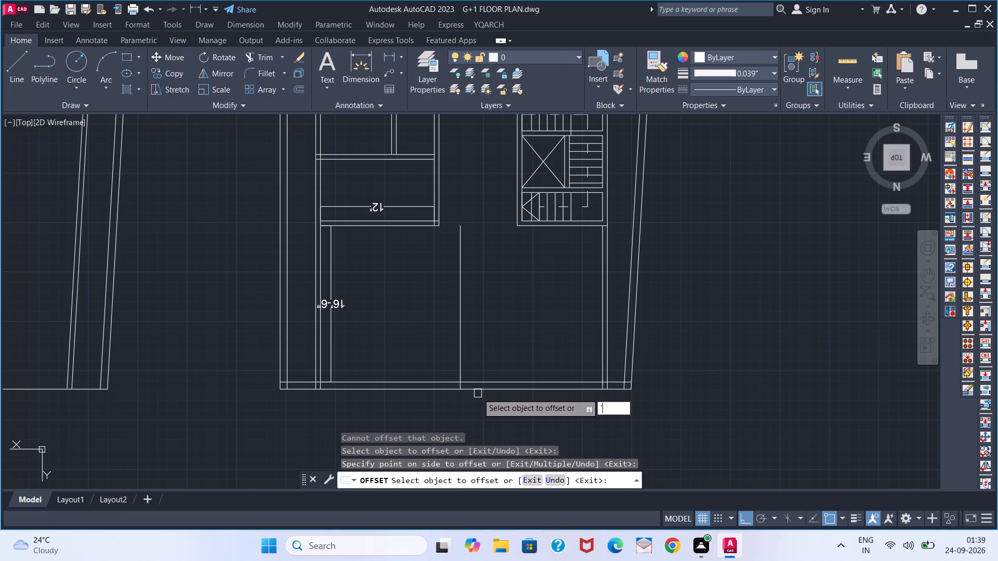
key(Escape)
key(Escape)
Draw two crossing diagonal lines in the bottom wall strip between the 15' offset line and the right wall's inner face.
key(l)
key(Return)
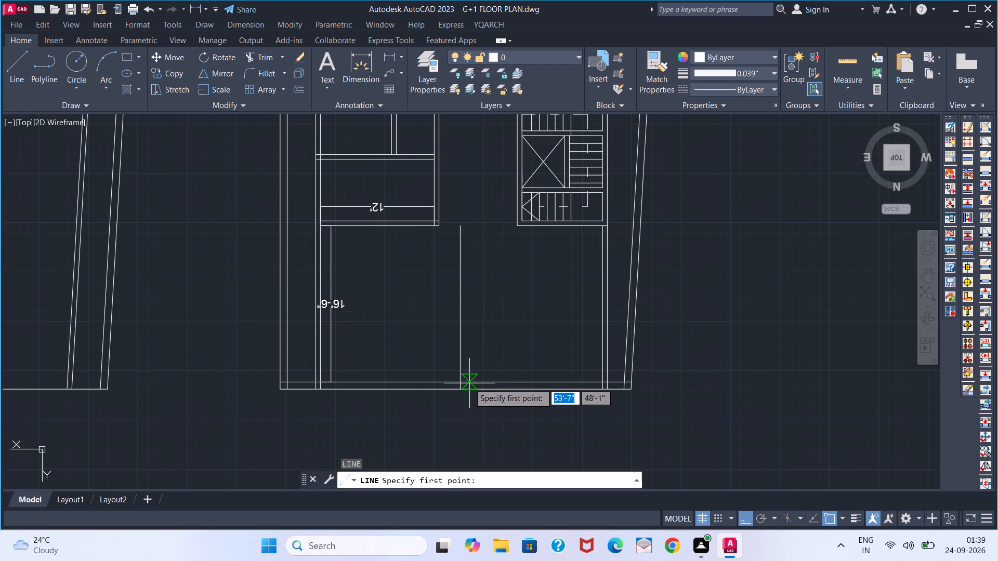
click(466, 382)
scroll(593, 387, up, 2)
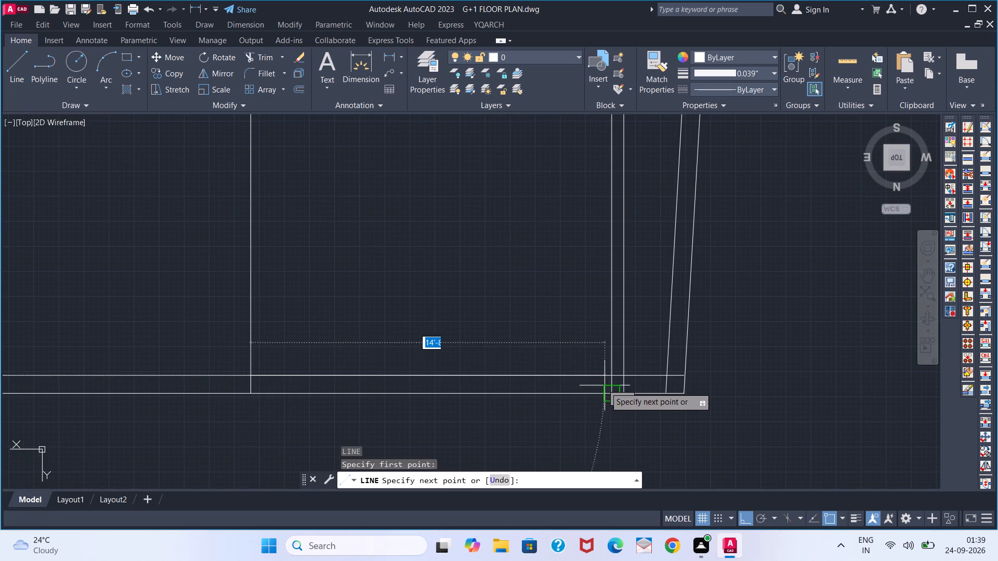
click(607, 391)
key(space)
key(space)
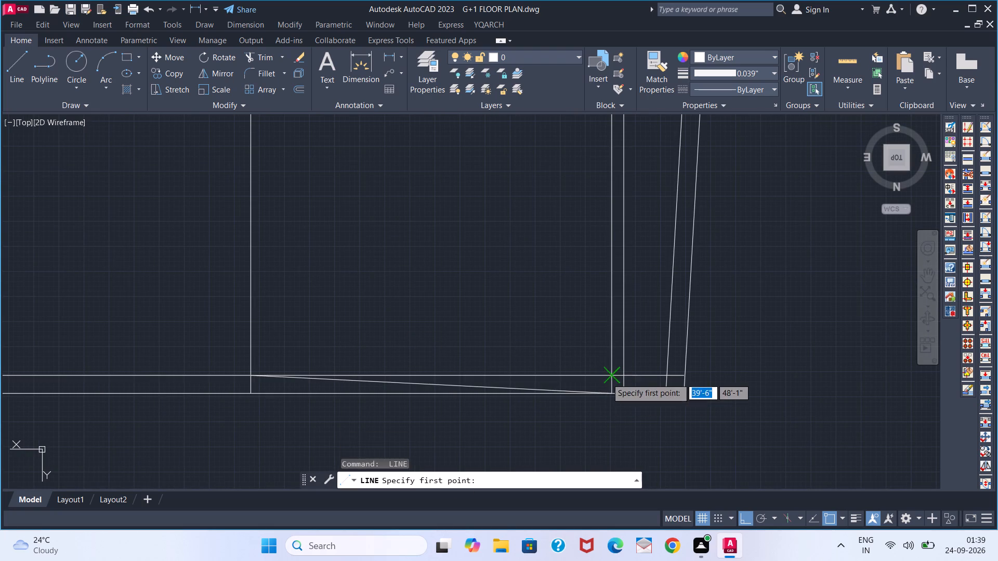
click(607, 378)
click(248, 397)
key(space)
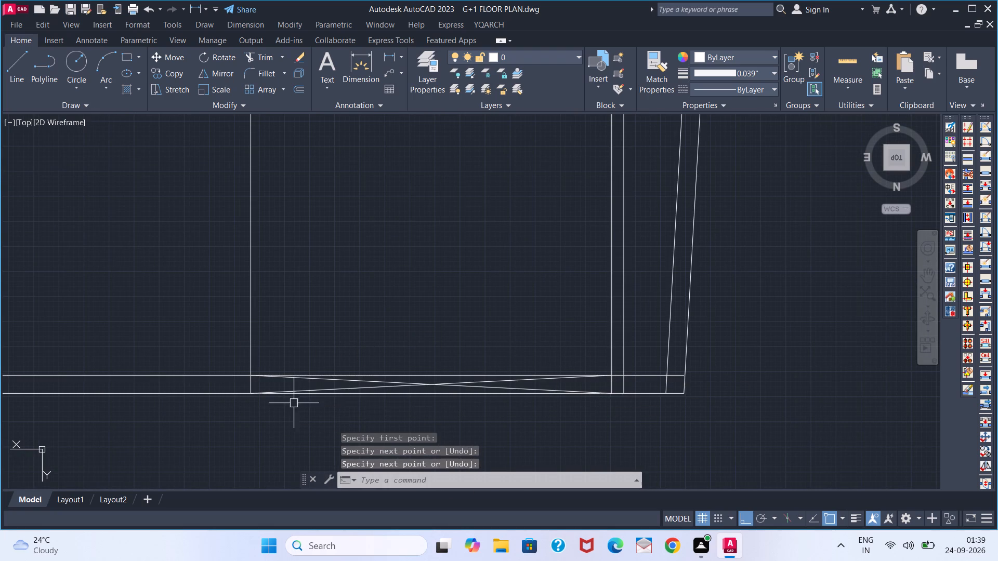
Trim both horizontal bottom wall lines across the span filled by the crossing diagonals.
text(TR)
key(space)
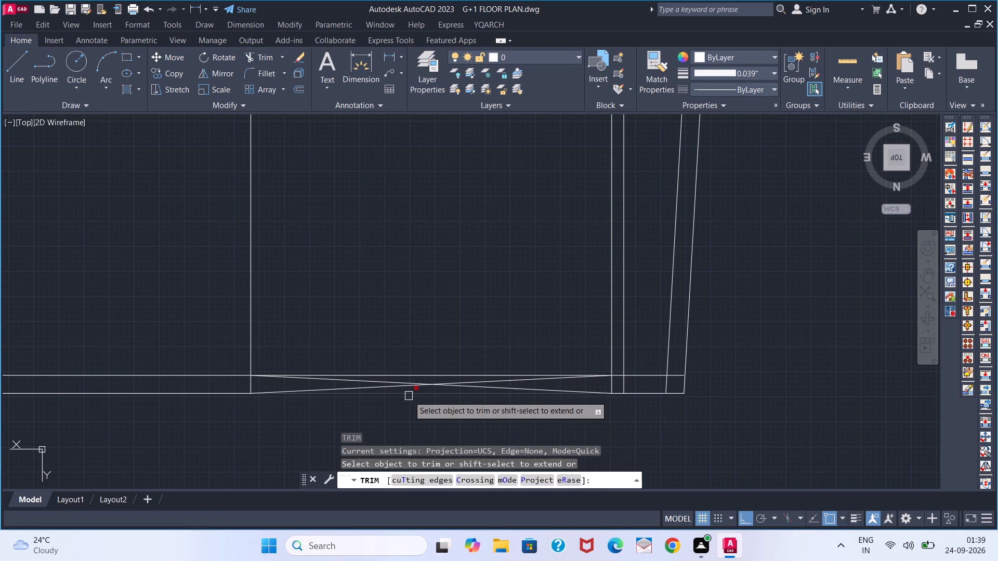
click(409, 396)
click(424, 374)
key(space)
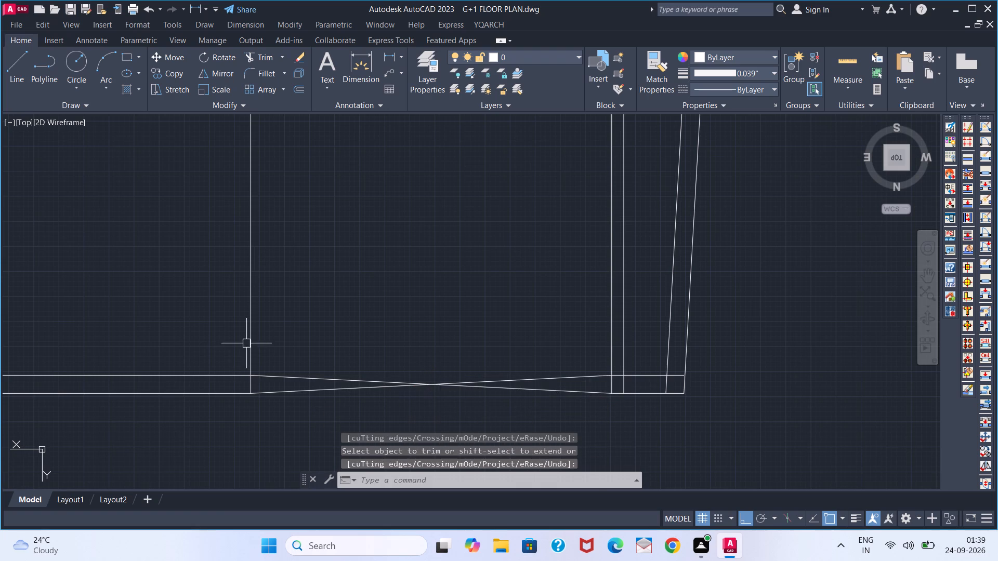
click(250, 342)
key(Escape)
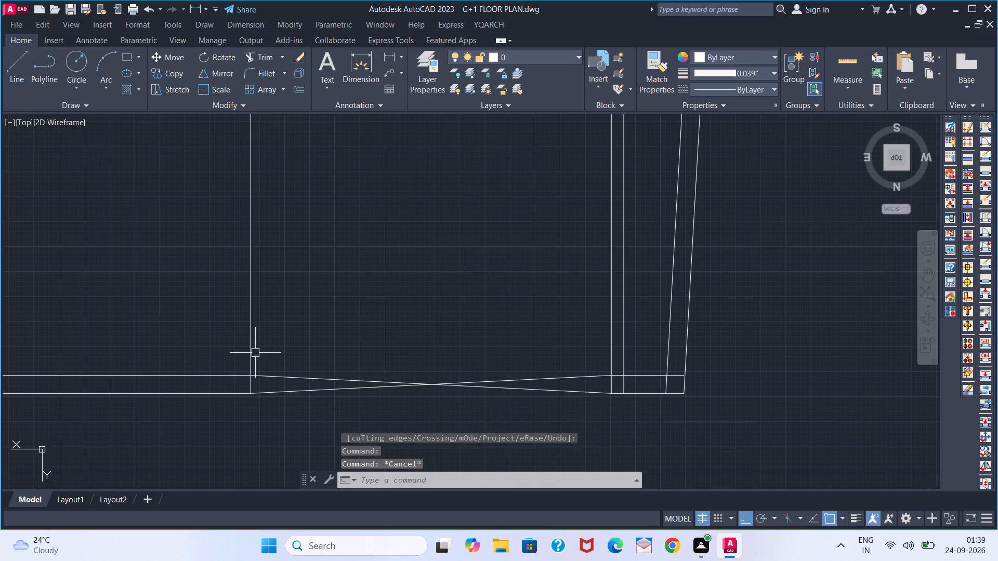
Trim the 15' offset line above the bottom wall so only its end piece inside the wall strip is kept.
key(t)
text(R)
key(space)
click(252, 351)
key(space)
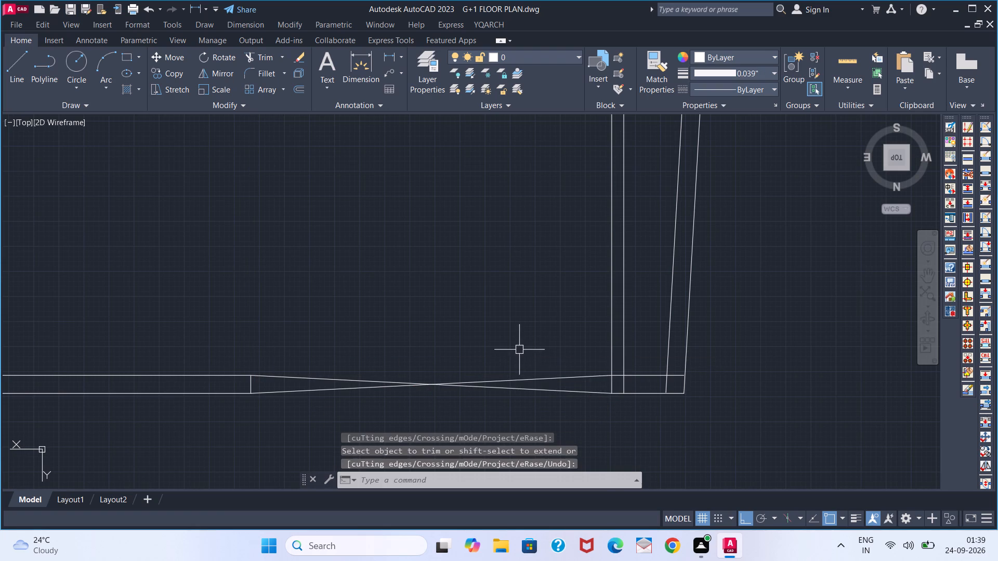
Trim the right wall's outer face line where it crosses the bottom wall strip beside the crossed opening.
scroll(538, 372, down, 1)
key(space)
key(space)
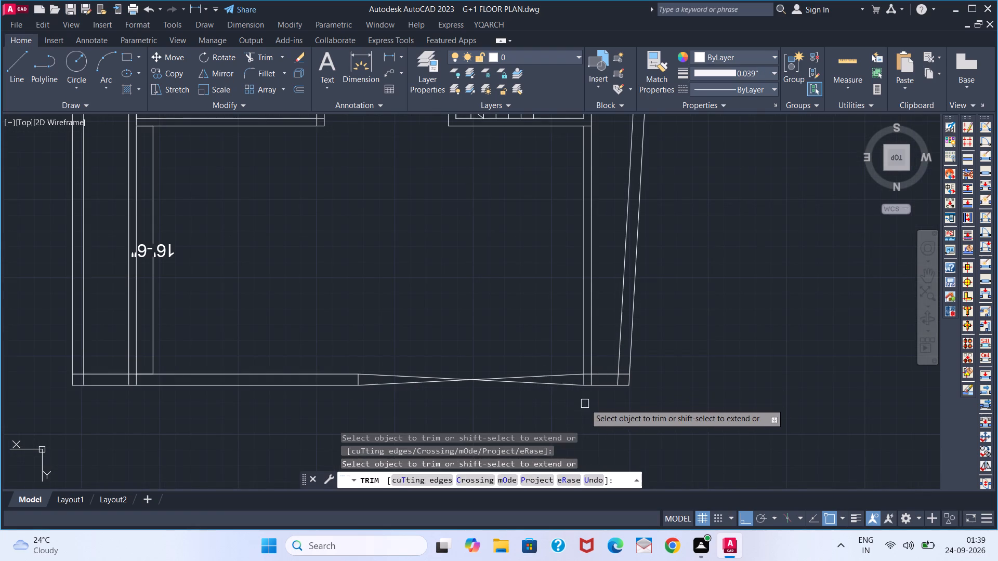
scroll(587, 386, up, 2)
key(space)
key(space)
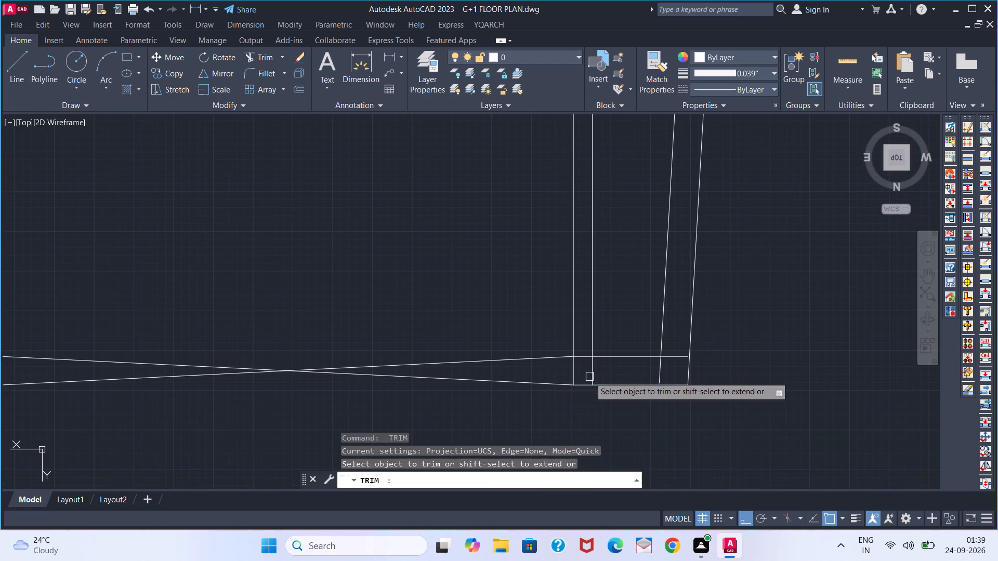
click(590, 371)
key(space)
Examine the duplicated plan's room block, stair block and the open area between and below them.
scroll(576, 438, down, 3)
middle_drag(451, 393, 558, 359)
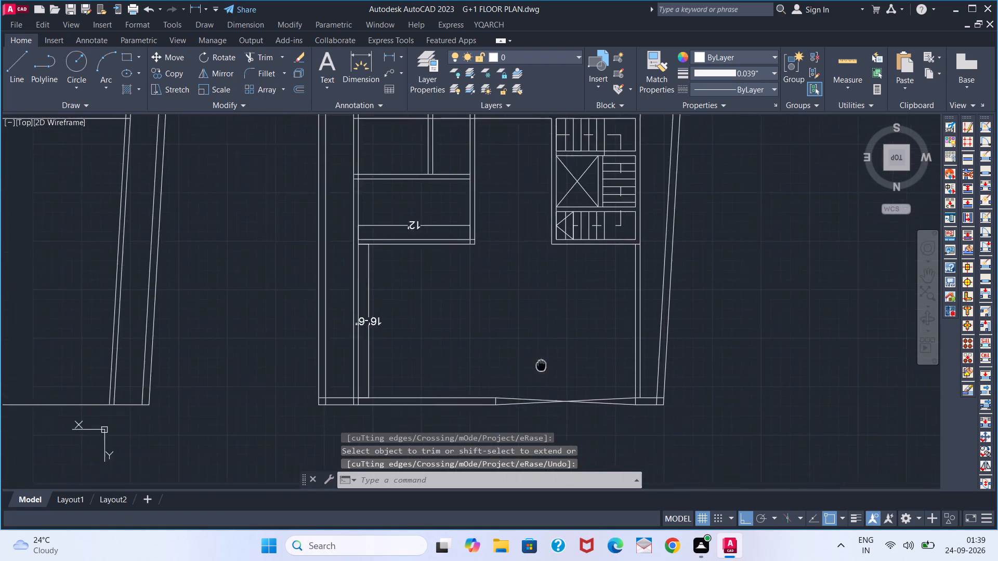
middle_drag(558, 359, 574, 356)
scroll(550, 353, down, 1)
middle_drag(527, 329, 526, 354)
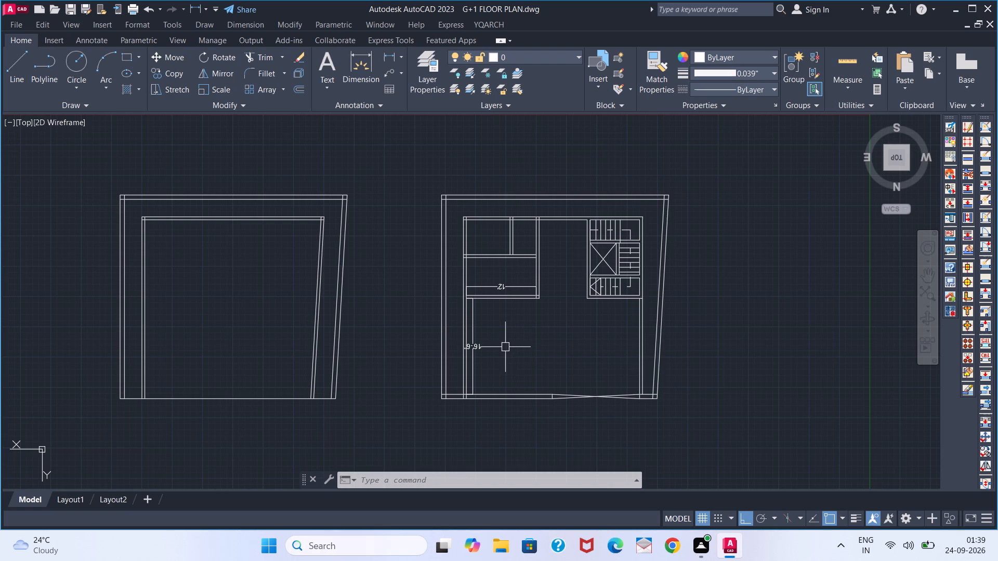
middle_drag(506, 348, 482, 384)
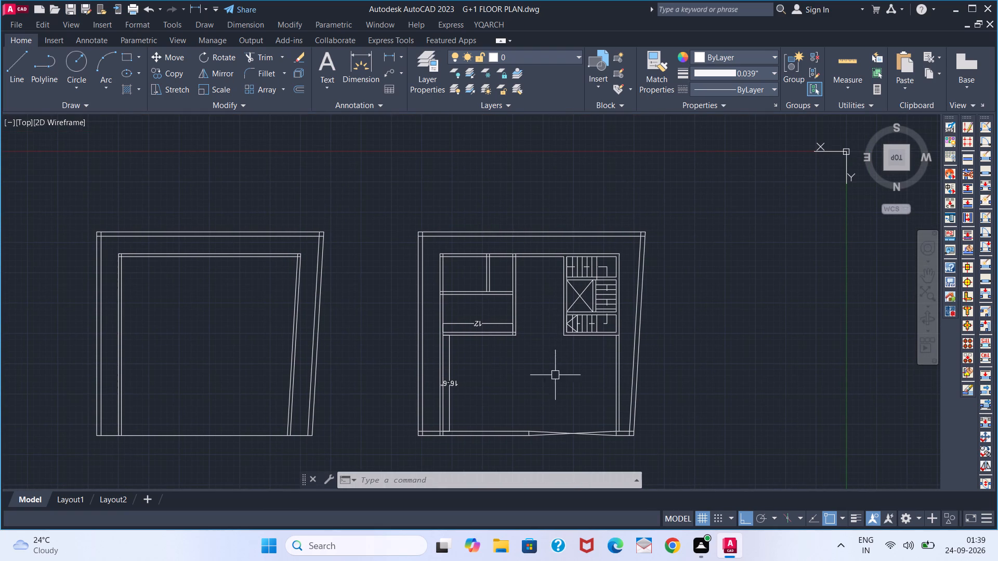
scroll(546, 313, up, 1)
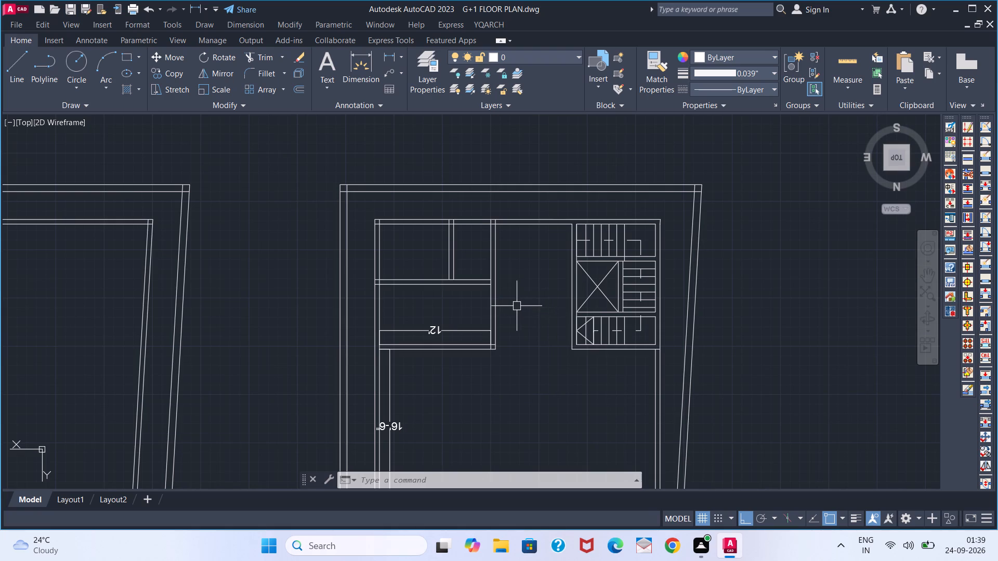
scroll(502, 306, up, 2)
scroll(494, 312, down, 1)
middle_drag(432, 323, 479, 245)
scroll(482, 270, down, 1)
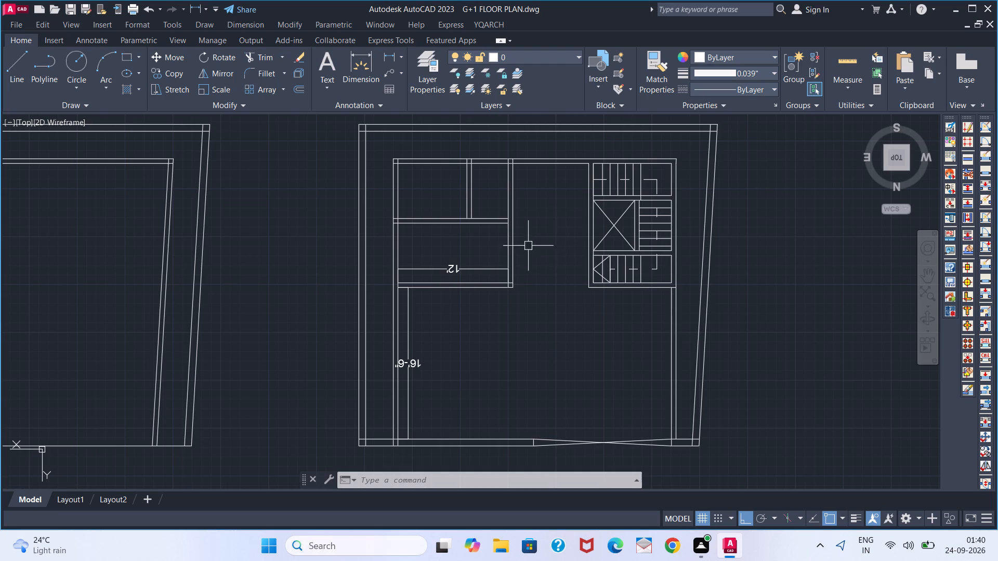
scroll(482, 264, up, 1)
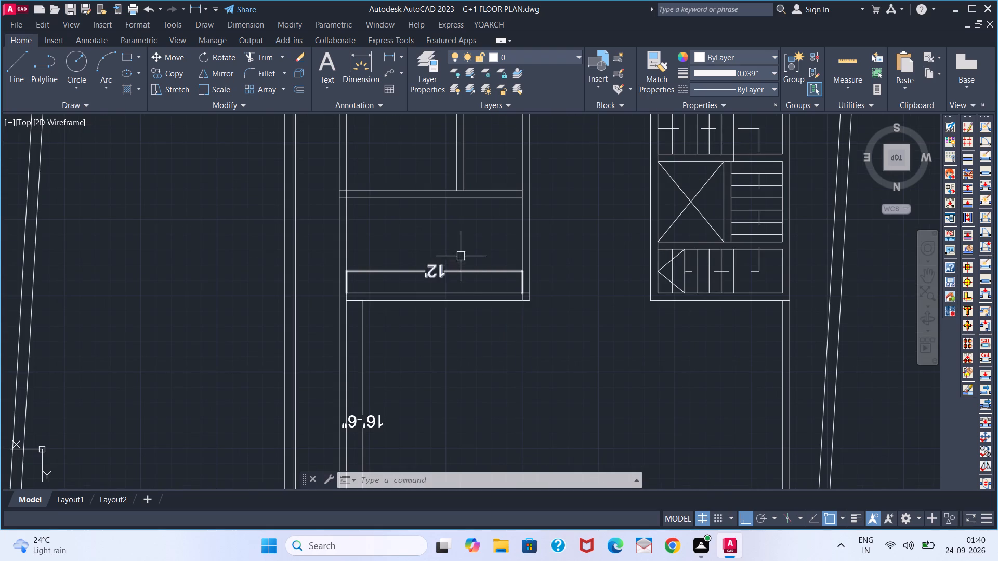
scroll(460, 256, down, 1)
middle_drag(461, 249, 472, 283)
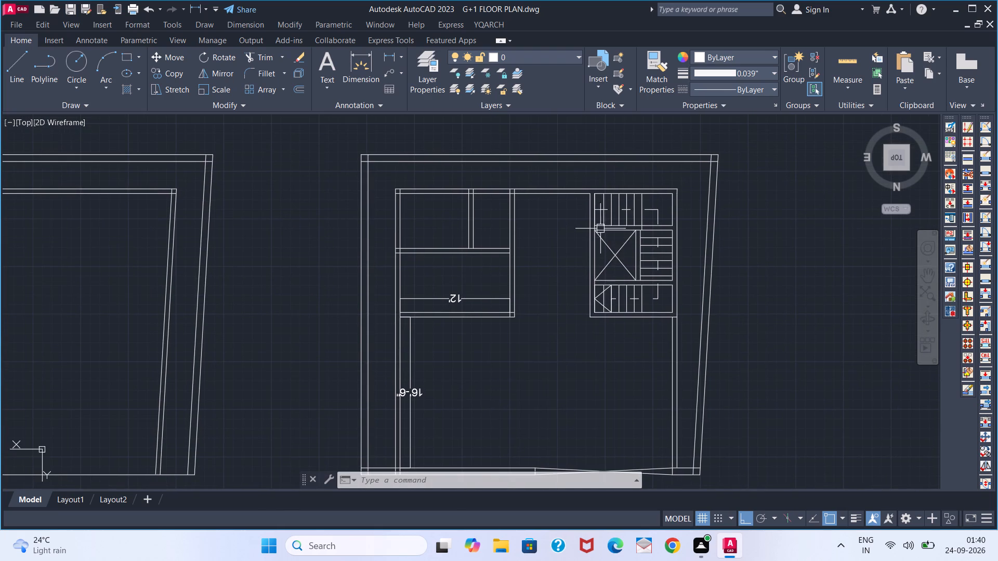
scroll(598, 226, up, 1)
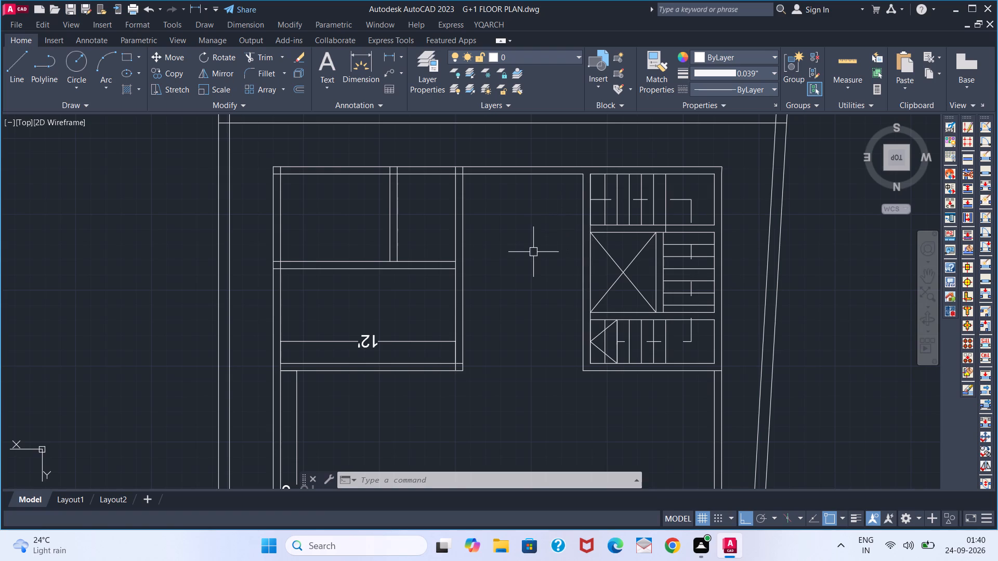
scroll(533, 252, down, 1)
middle_drag(530, 254, 618, 204)
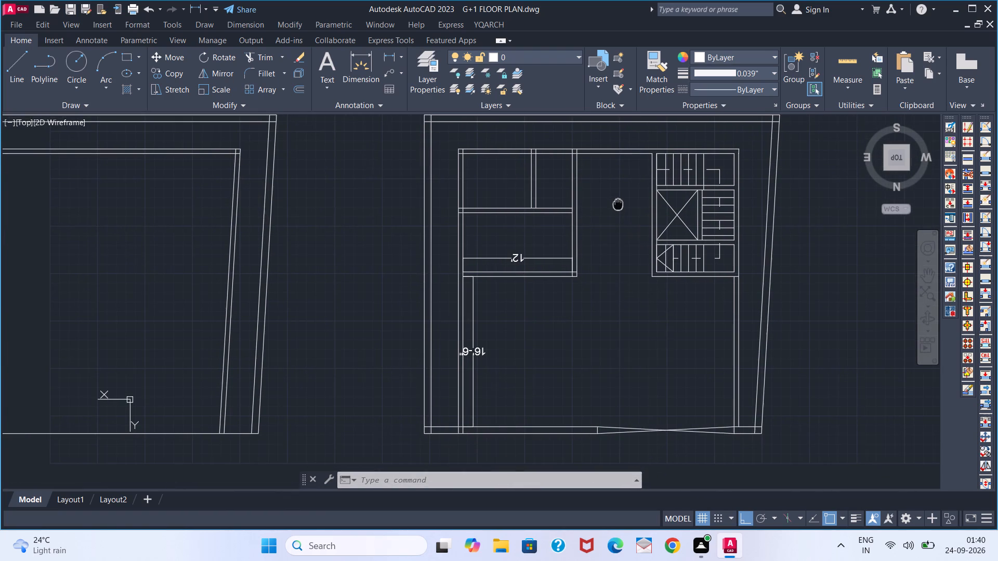
middle_drag(618, 204, 618, 207)
Trim the overlapping wall lines at the room block's top wall, cleaning its corner and both vertical partition junctions.
text(T4)
key(Escape)
text(TR)
key(space)
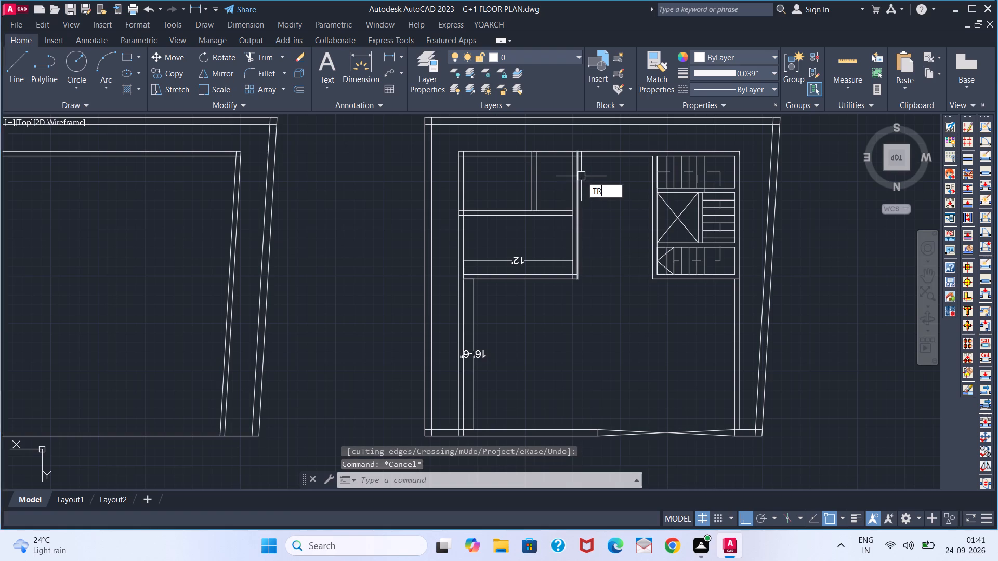
scroll(564, 157, up, 3)
click(584, 148)
click(606, 146)
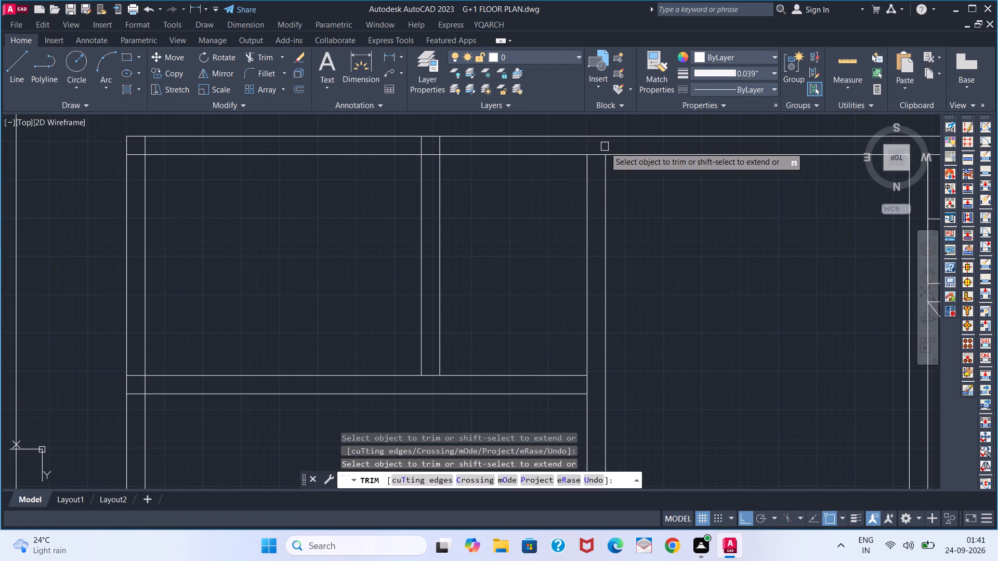
click(595, 152)
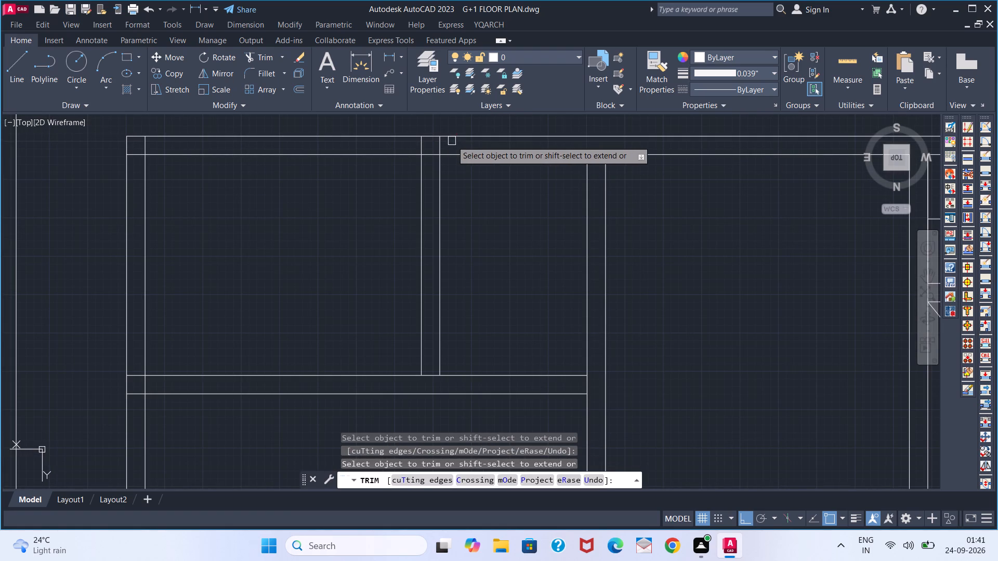
click(452, 141)
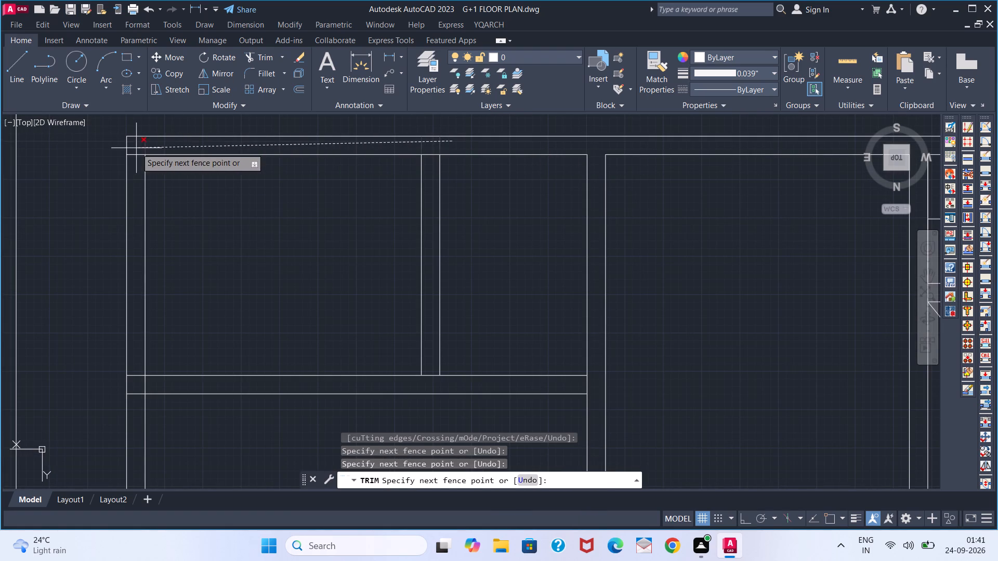
click(136, 148)
click(136, 155)
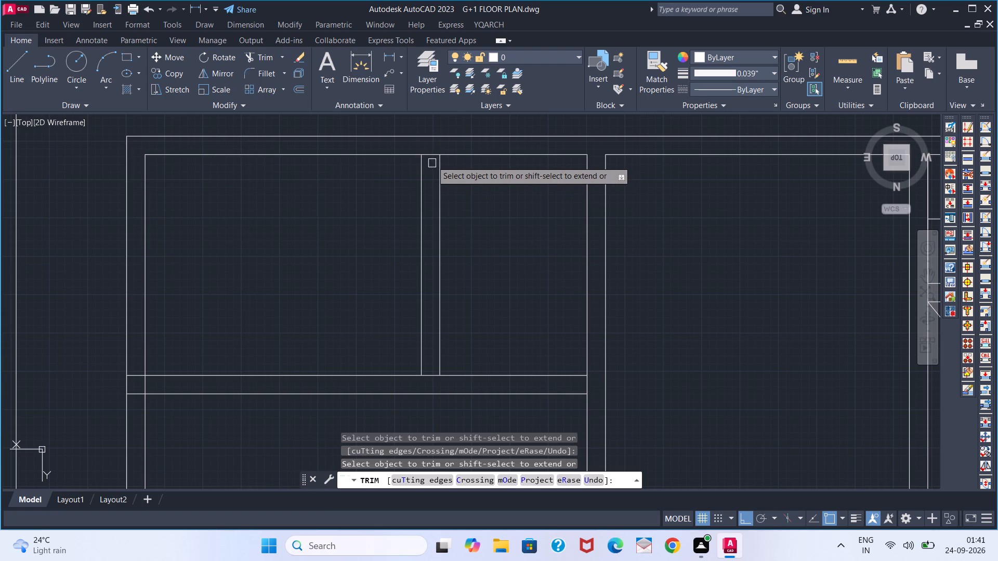
click(431, 157)
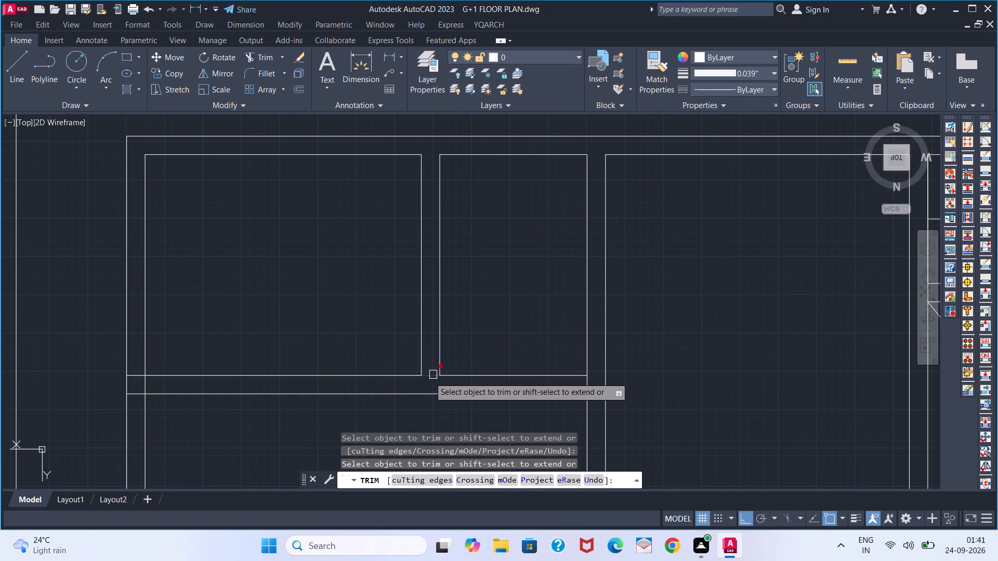
Trim the overlapping lines where the room block's horizontal partition meets the vertical partition, right wall and left wall.
click(429, 370)
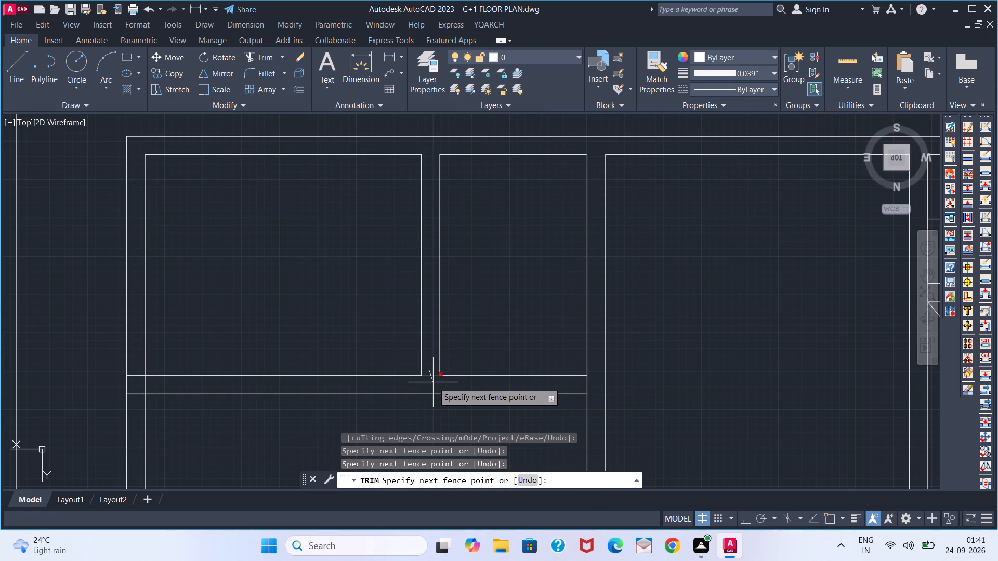
click(433, 382)
click(589, 383)
scroll(324, 366, down, 1)
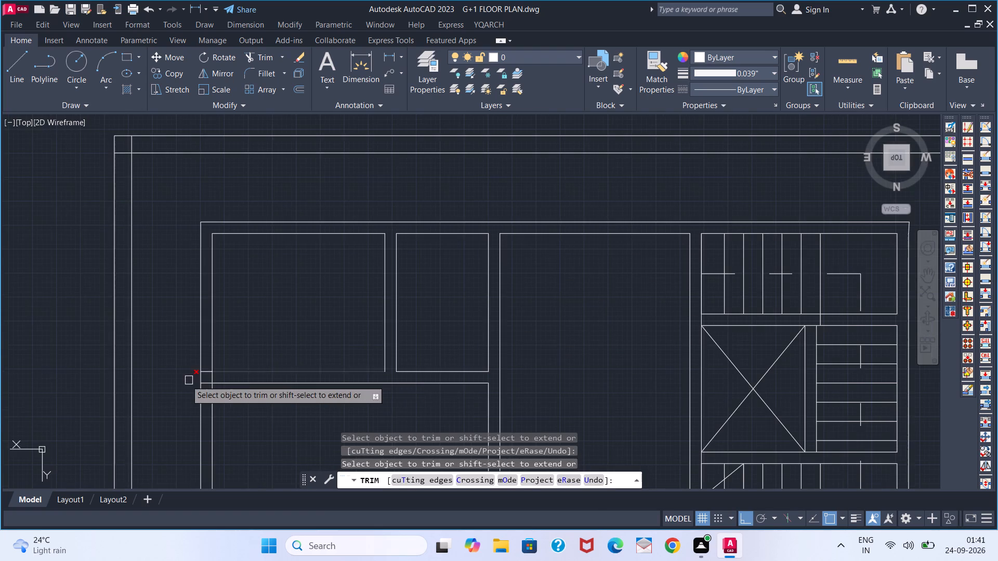
scroll(207, 374, up, 4)
click(204, 363)
click(228, 382)
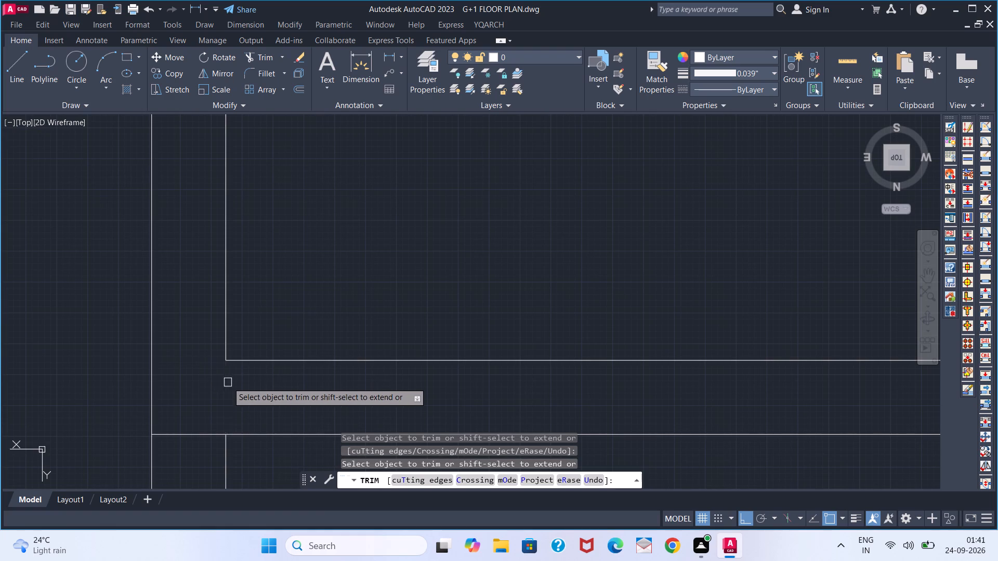
click(192, 436)
Trim the overlapping wall lines at both ends of the lower room's bottom wall.
scroll(205, 410, down, 2)
middle_drag(279, 413, 289, 220)
scroll(314, 290, down, 1)
scroll(478, 324, down, 1)
middle_drag(493, 327, 435, 252)
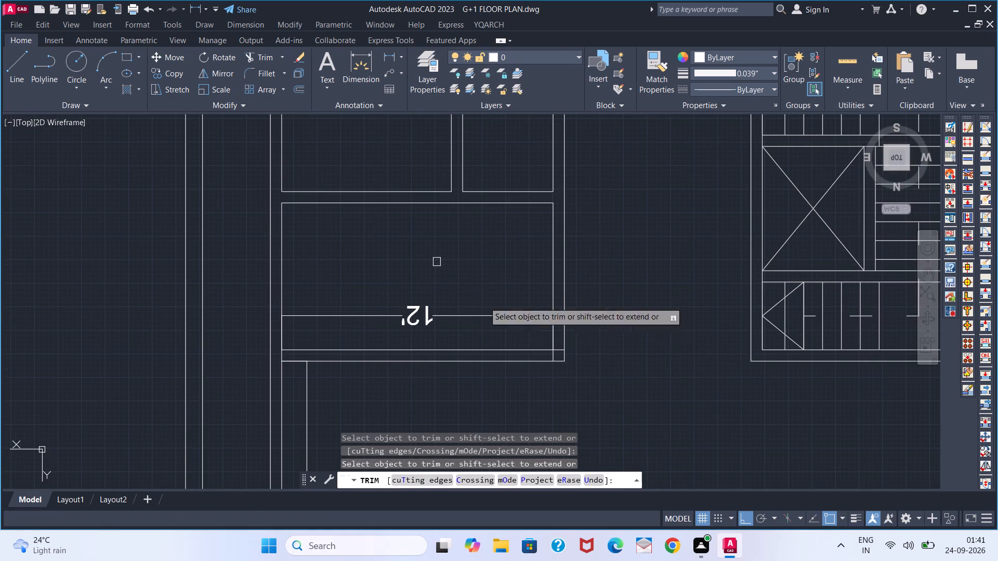
scroll(553, 349, up, 2)
click(555, 351)
click(546, 365)
scroll(402, 360, down, 1)
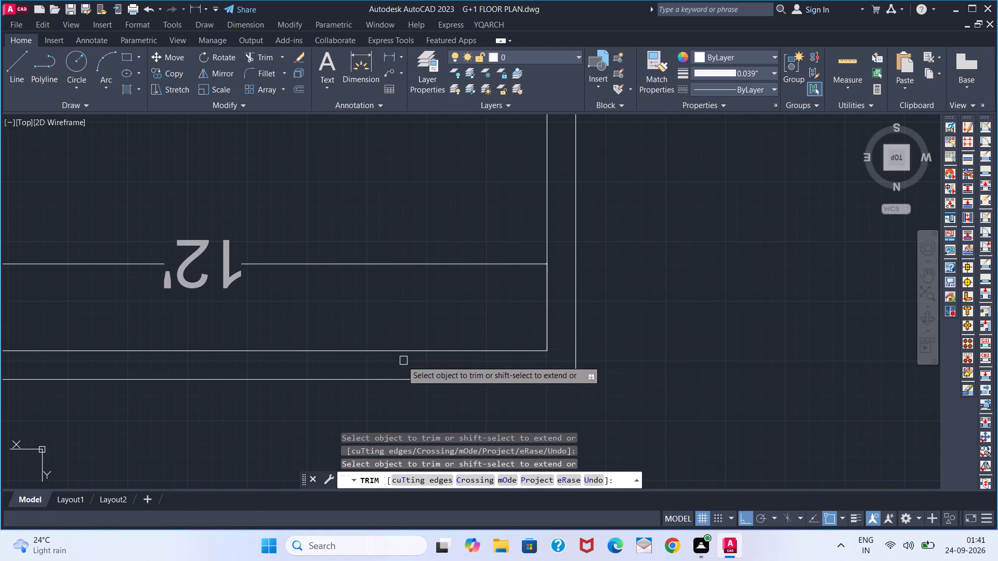
scroll(400, 360, down, 1)
scroll(181, 372, up, 2)
click(172, 352)
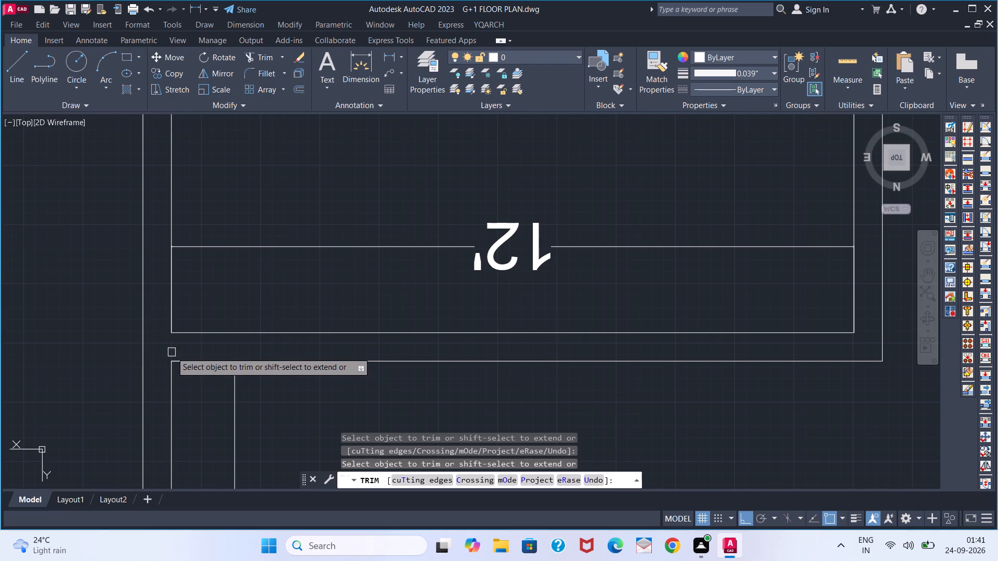
key(space)
Delete the 12' dimension inside the lower room of the room block.
scroll(275, 368, down, 3)
click(339, 350)
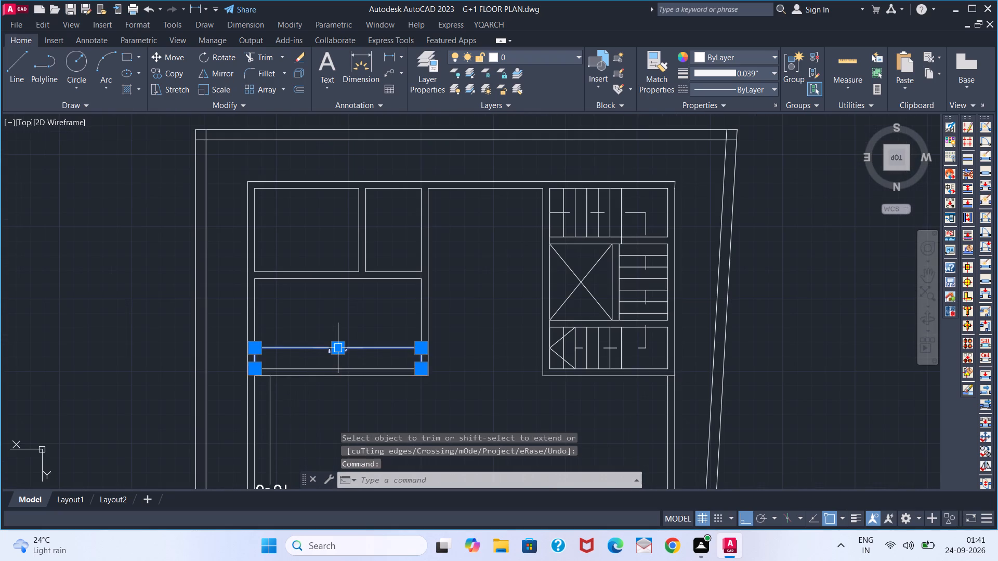
key(Delete)
Offset the upper-left room's top and left inner wall faces 2' into the room.
middle_drag(342, 328, 387, 360)
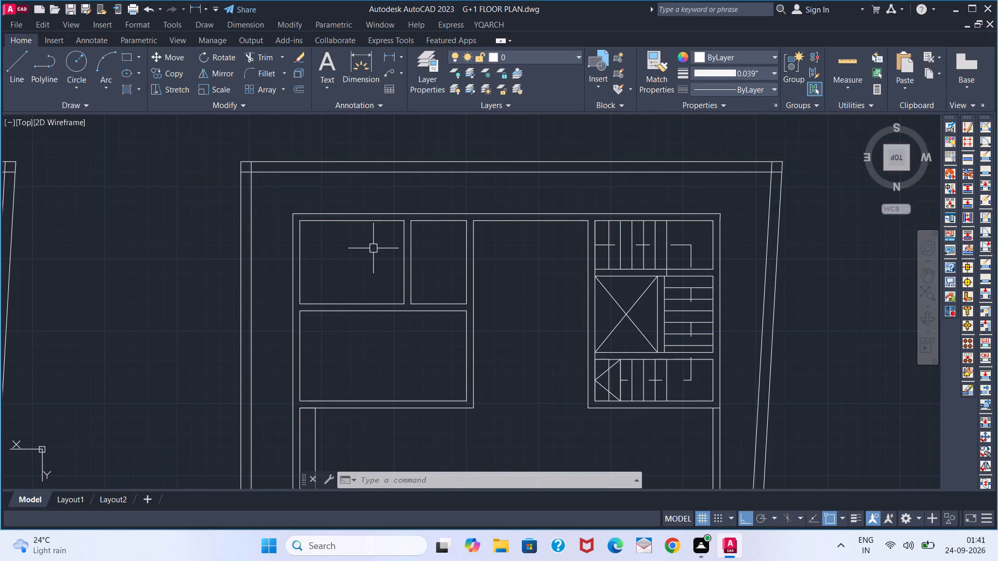
key(o)
key(Return)
key(2)
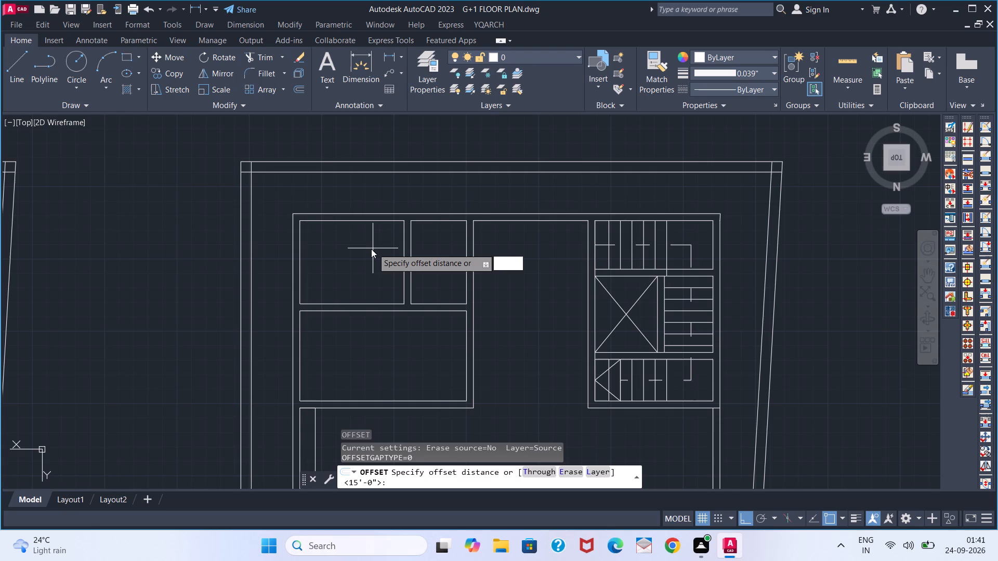
key(apostrophe)
key(Return)
click(374, 224)
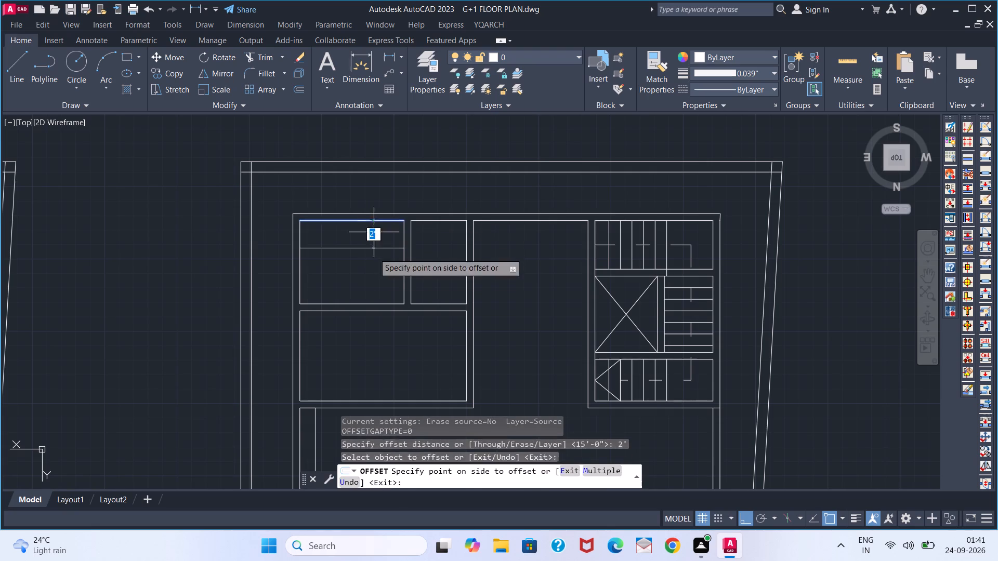
click(374, 264)
click(299, 264)
click(318, 265)
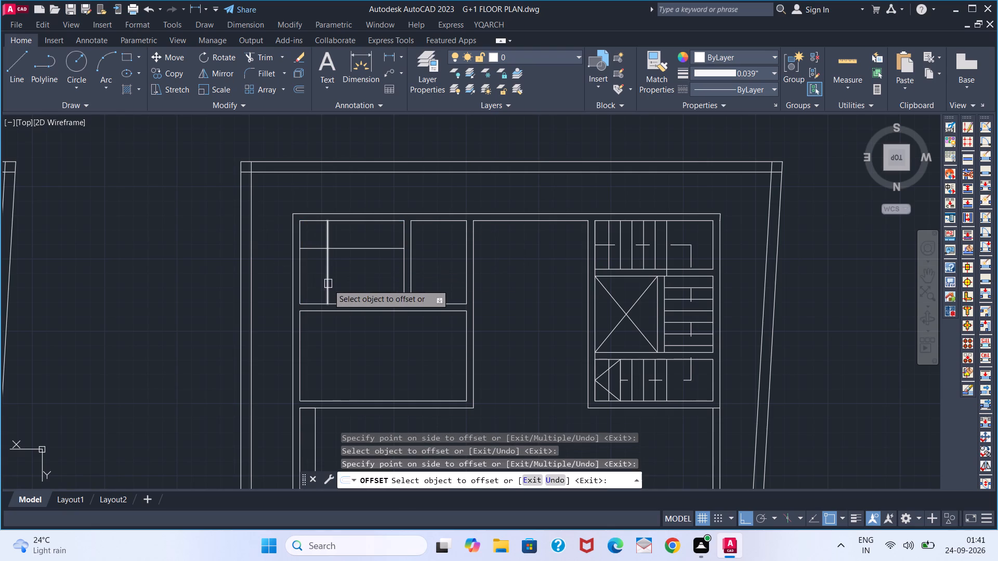
key(Escape)
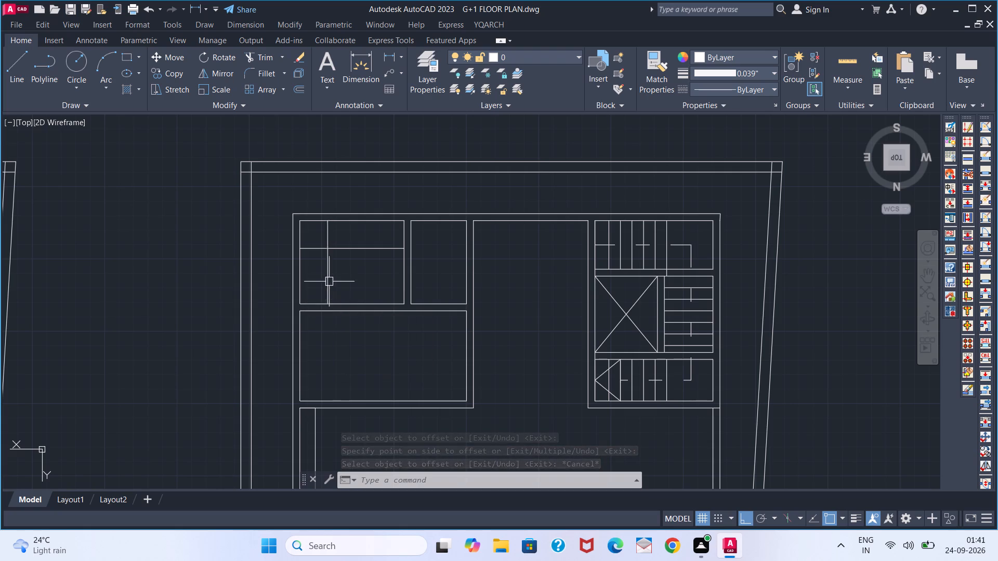
Trim the two 2' offset lines past their intersection to form a clean L-shaped corner in the upper-left room.
text(TR)
key(space)
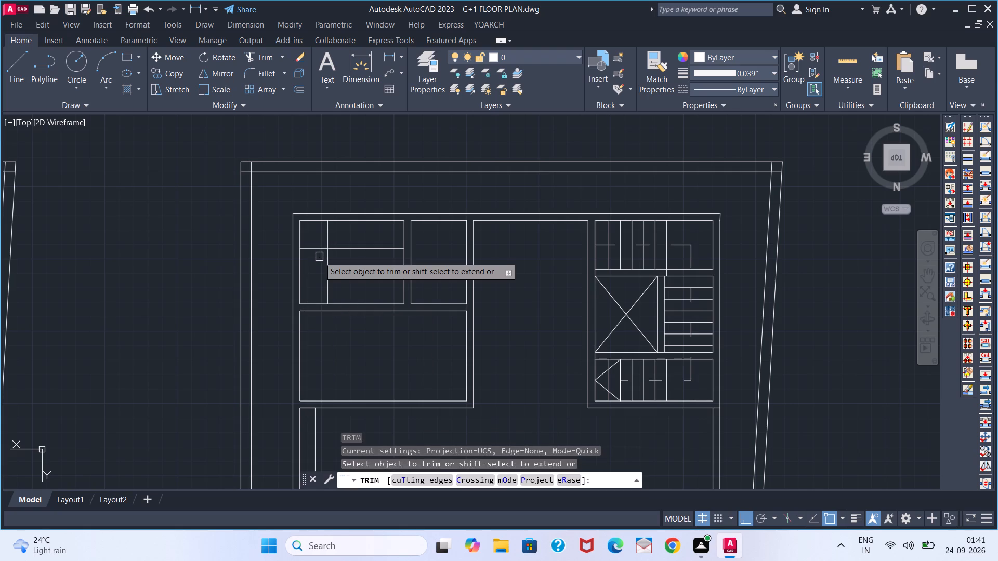
click(318, 251)
click(324, 238)
key(space)
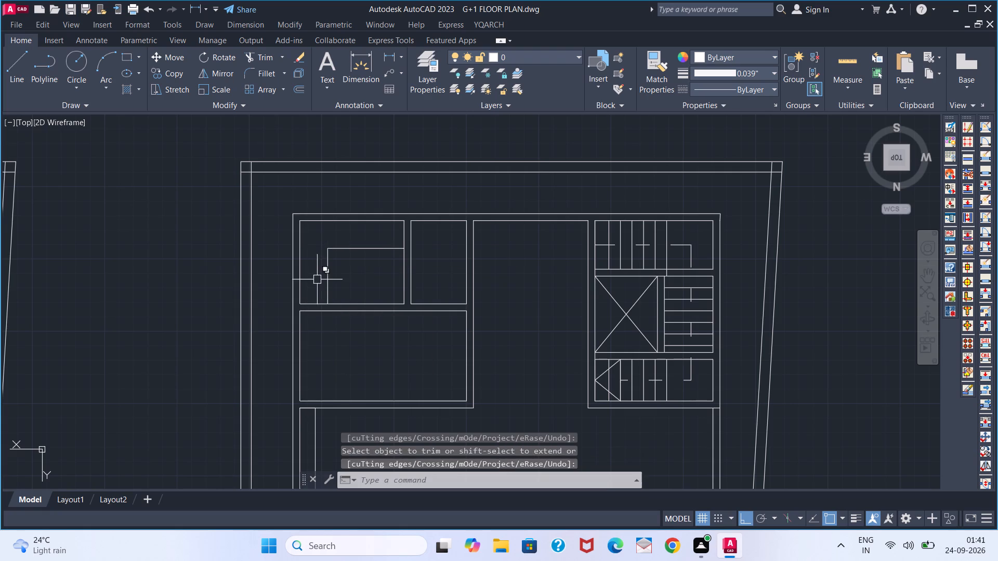
Extend the upper-left room's left and right inner wall faces down to the lower room's top wall line.
scroll(357, 289, down, 1)
middle_drag(369, 292, 347, 242)
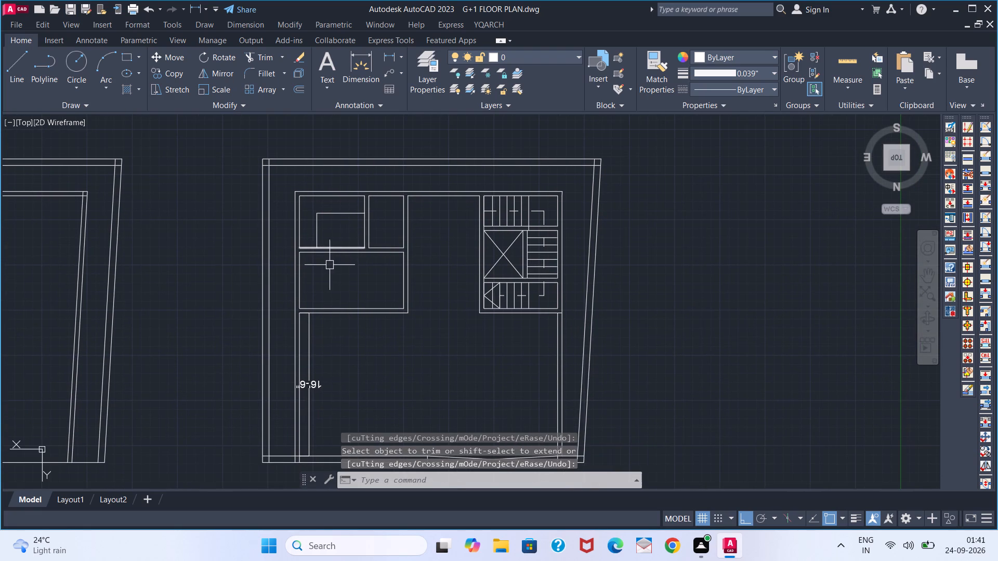
scroll(325, 269, up, 1)
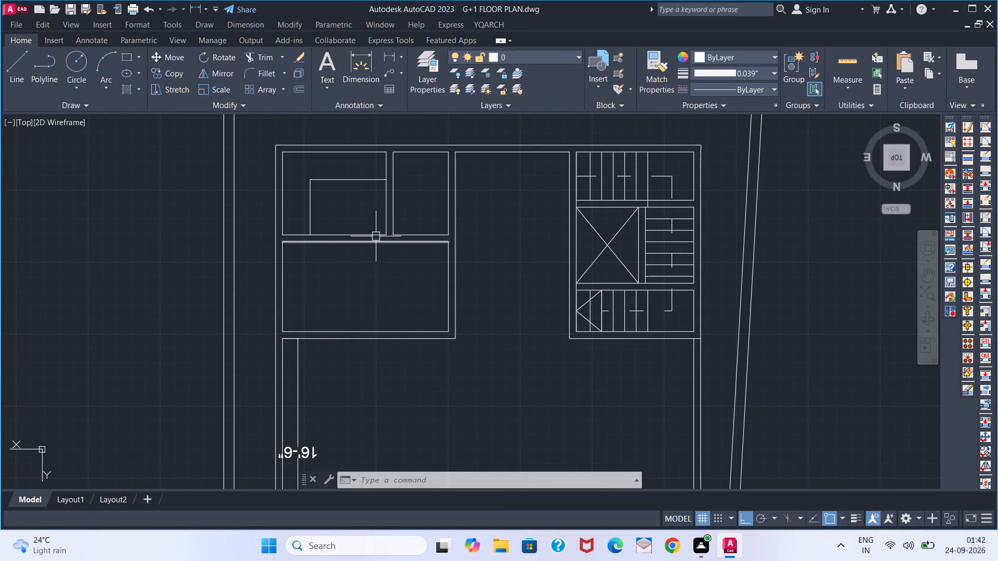
key(e)
text(X)
key(space)
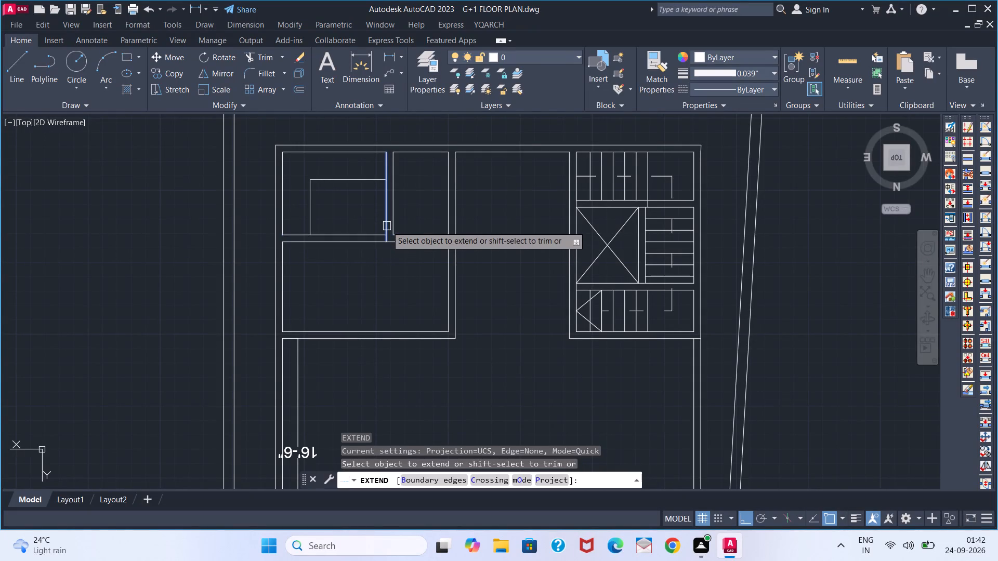
click(285, 224)
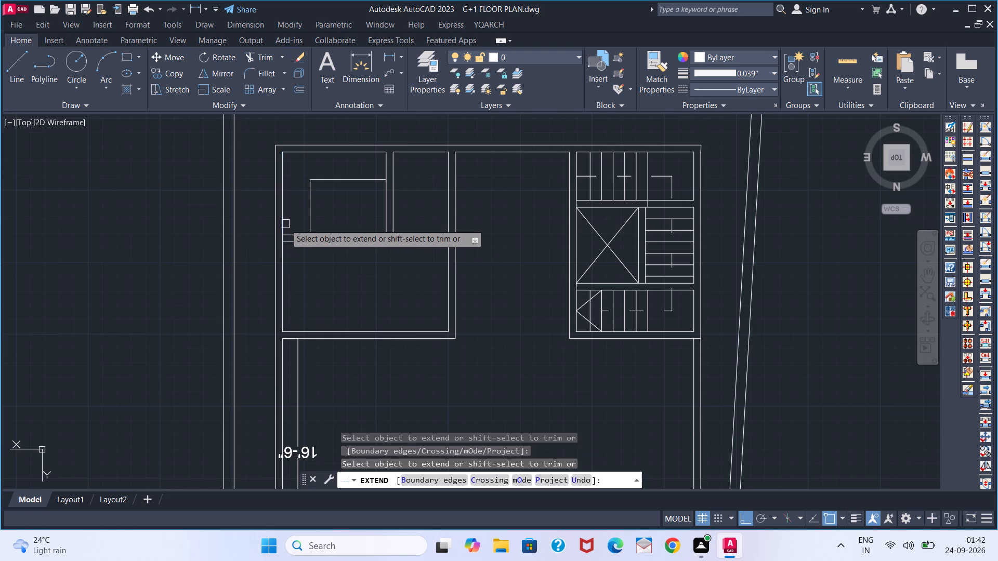
key(space)
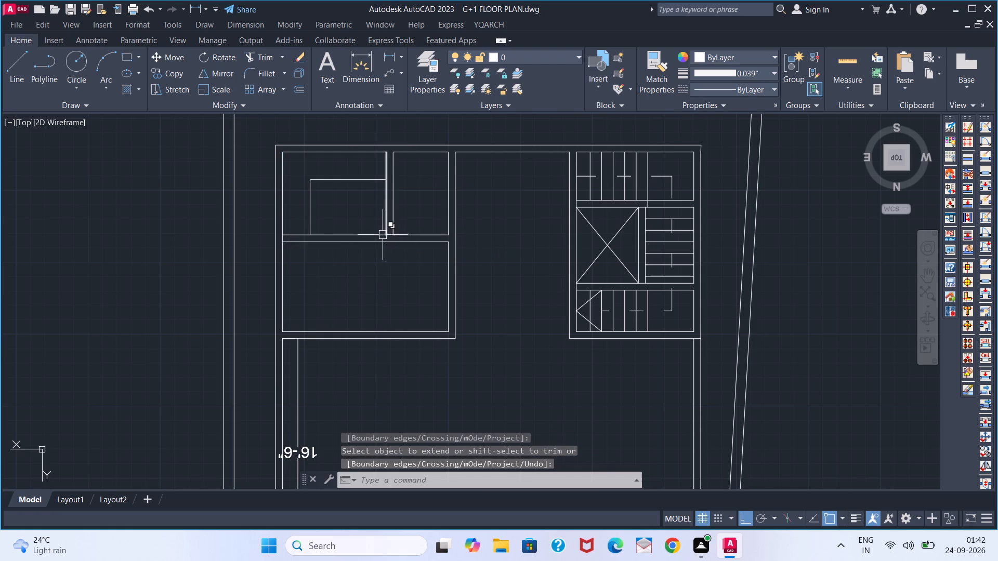
key(space)
click(383, 229)
key(space)
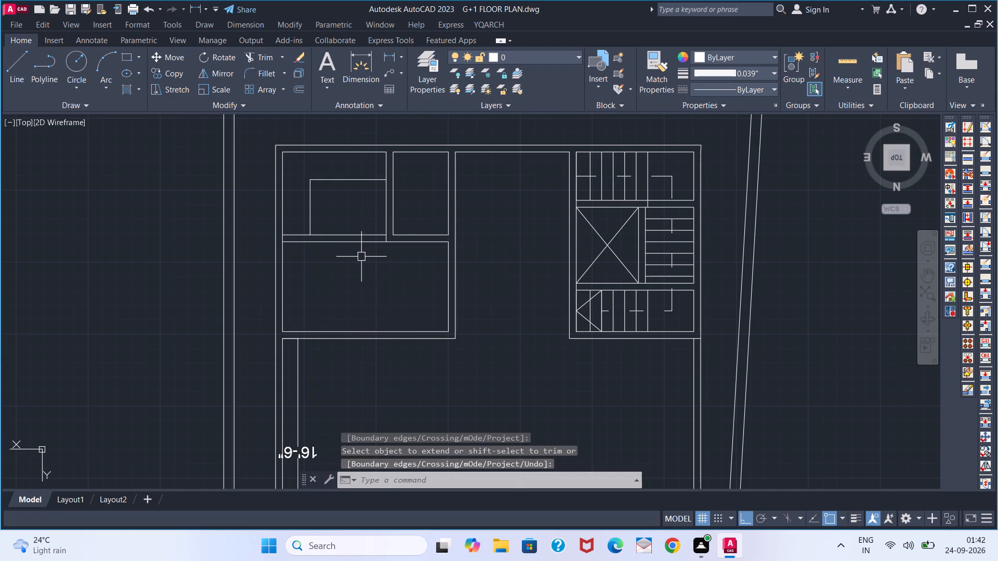
Trim both wall lines between the upper-left room and the lower room, keeping the short end closing the 2' strip.
text(TR)
key(space)
click(354, 228)
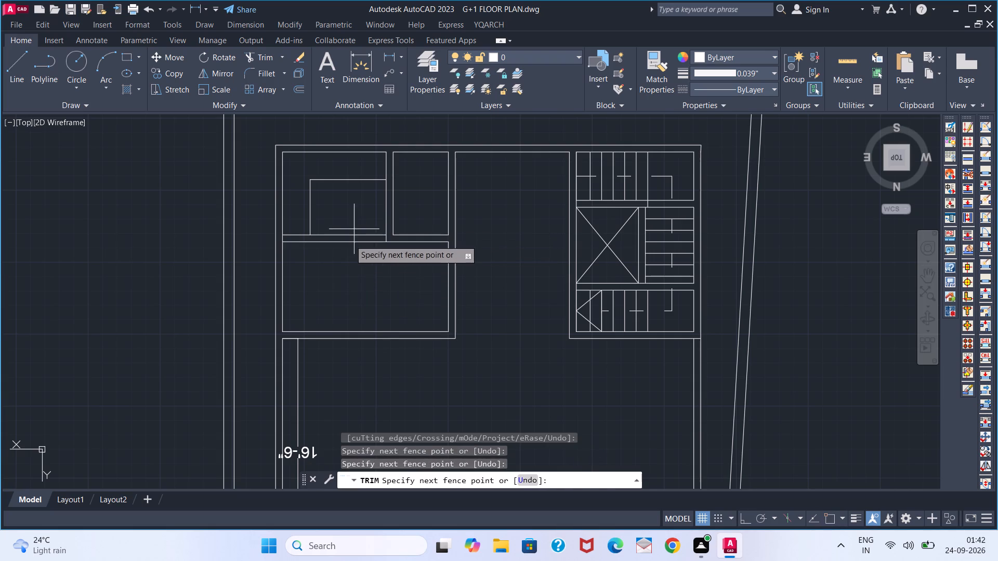
click(340, 258)
key(space)
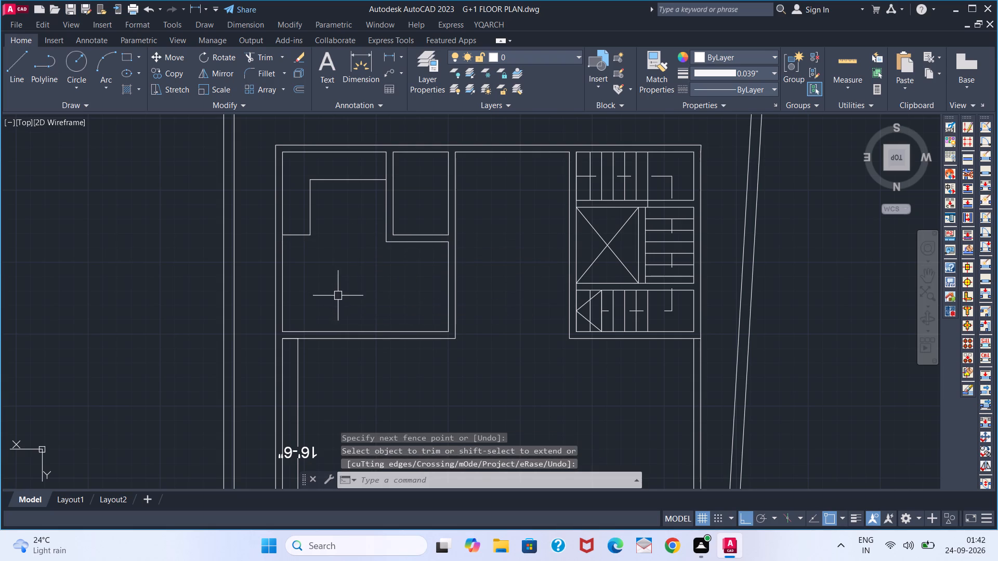
Extend the right inner wall face of the small upper room down to the lower room's top wall line.
middle_drag(377, 287, 312, 272)
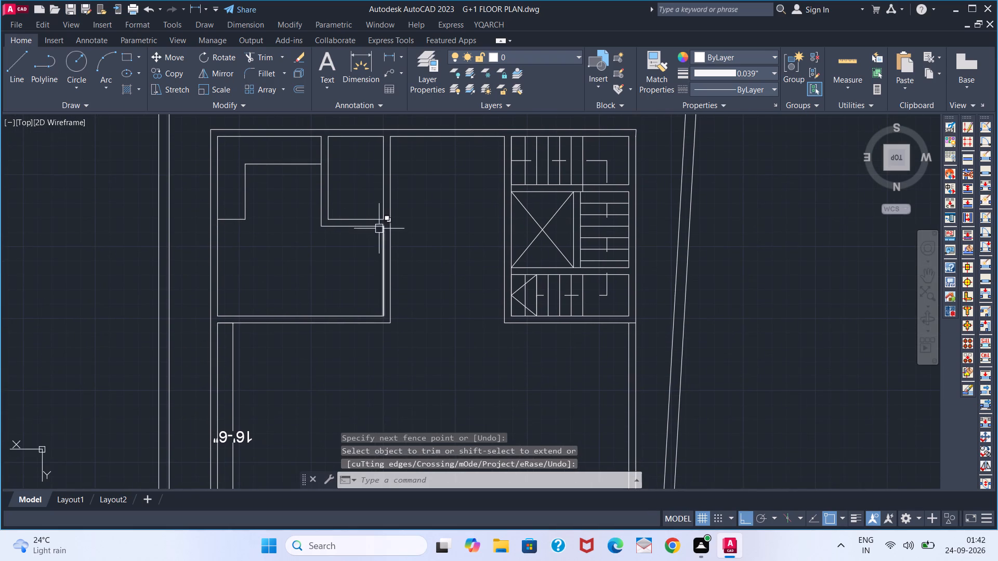
scroll(377, 226, up, 2)
key(e)
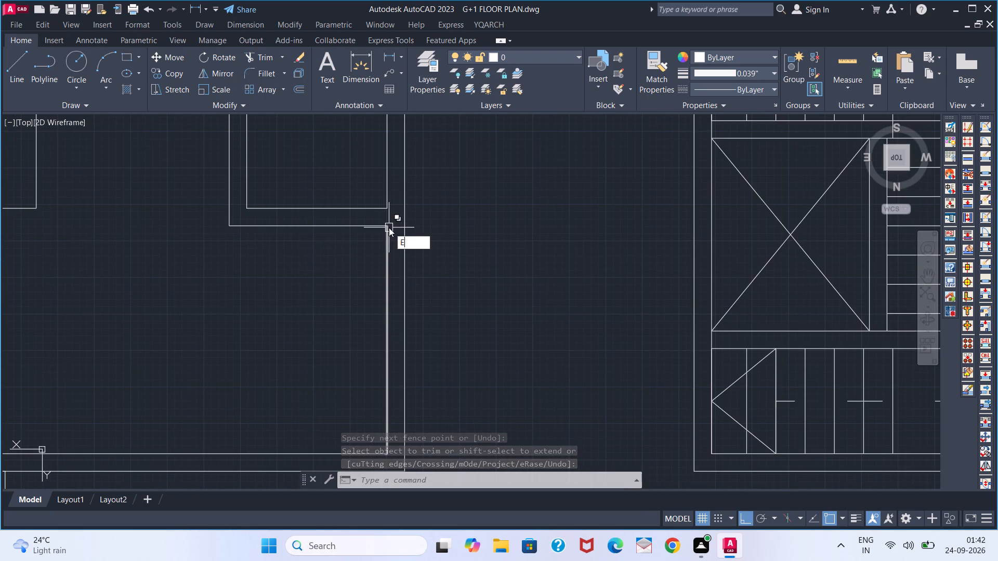
text(X)
key(space)
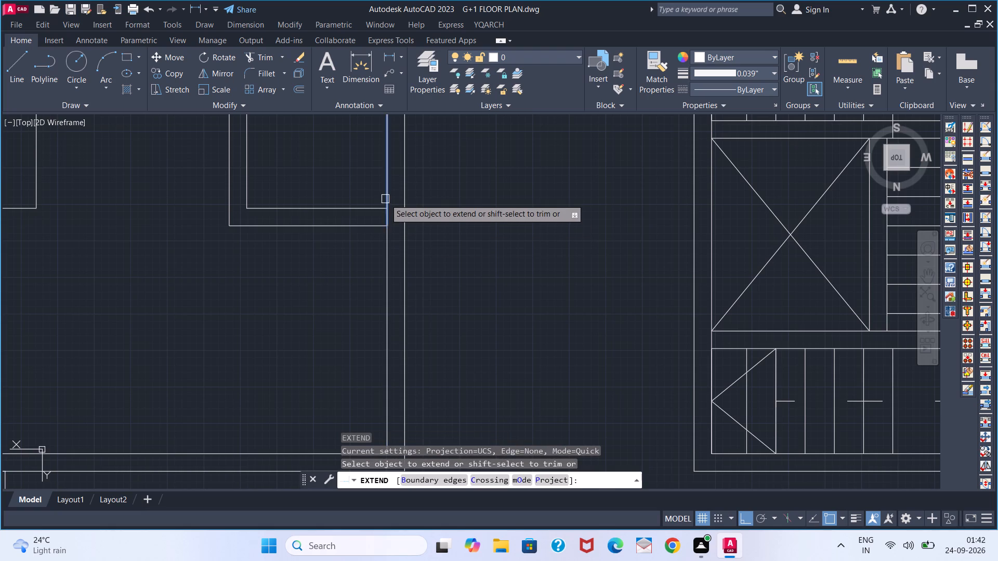
click(385, 199)
key(space)
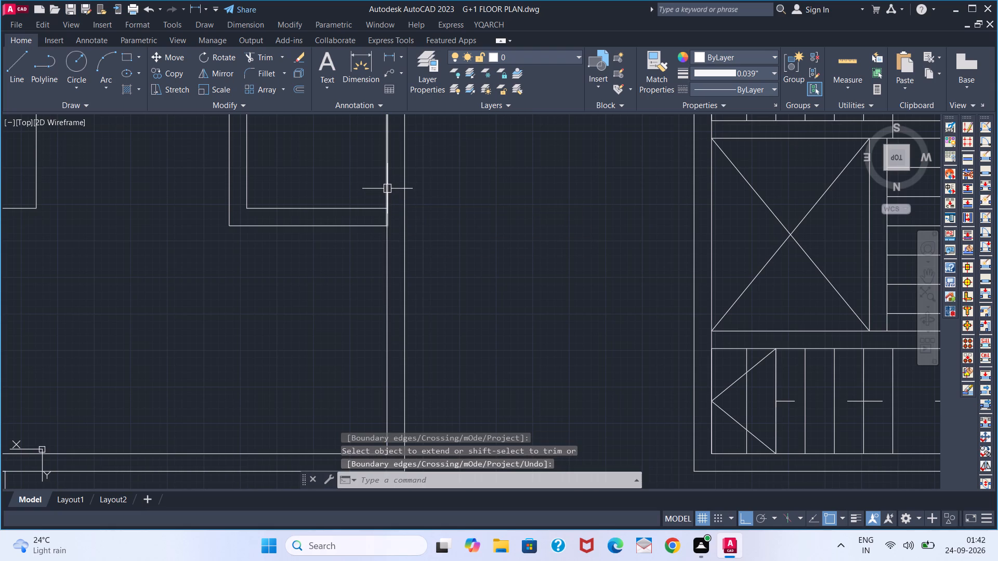
Offset the small upper room's right inner wall face 2'8" into the room.
scroll(387, 189, down, 1)
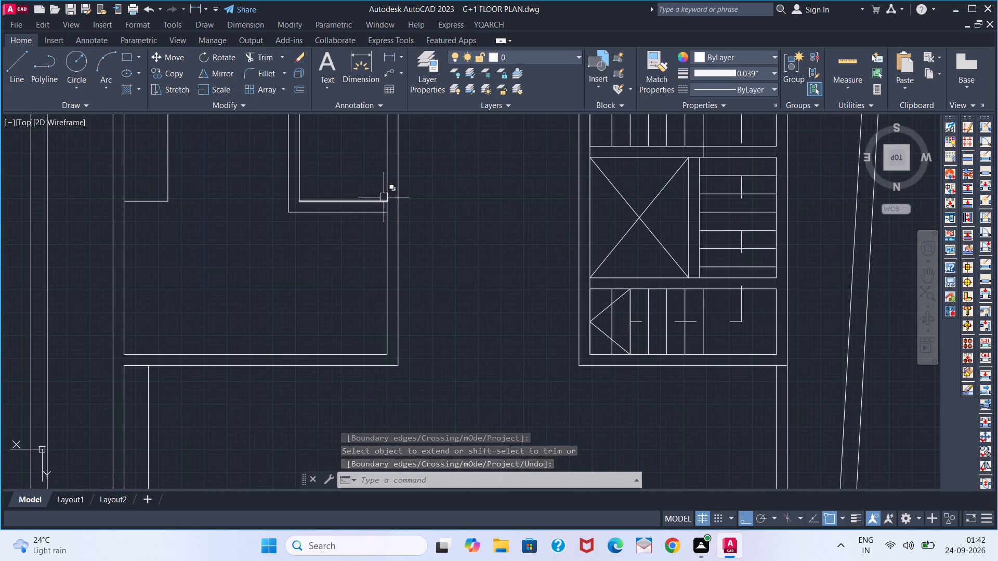
key(o)
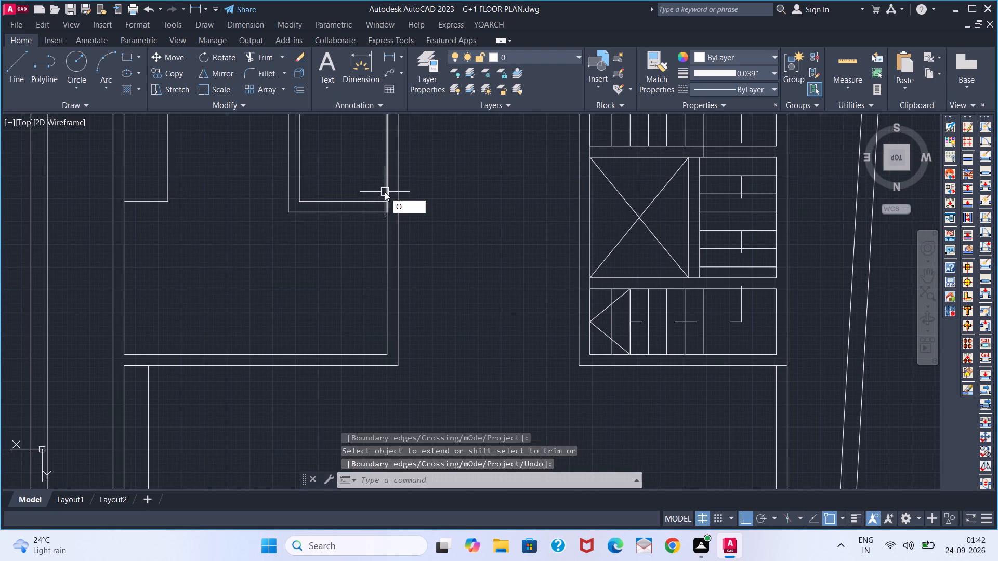
key(Return)
key(2)
key(apostrophe)
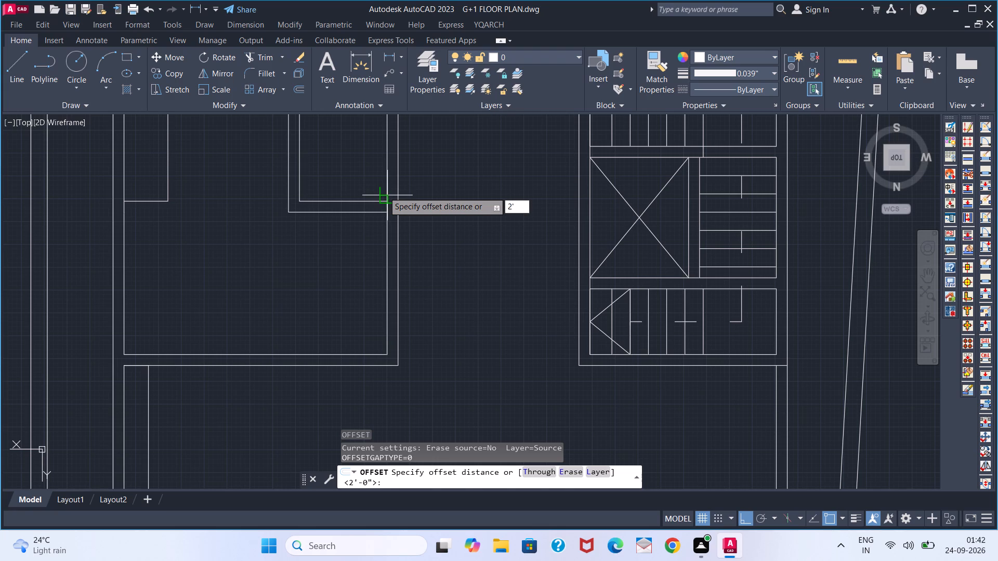
key(8)
key(Return)
click(386, 189)
click(323, 182)
key(space)
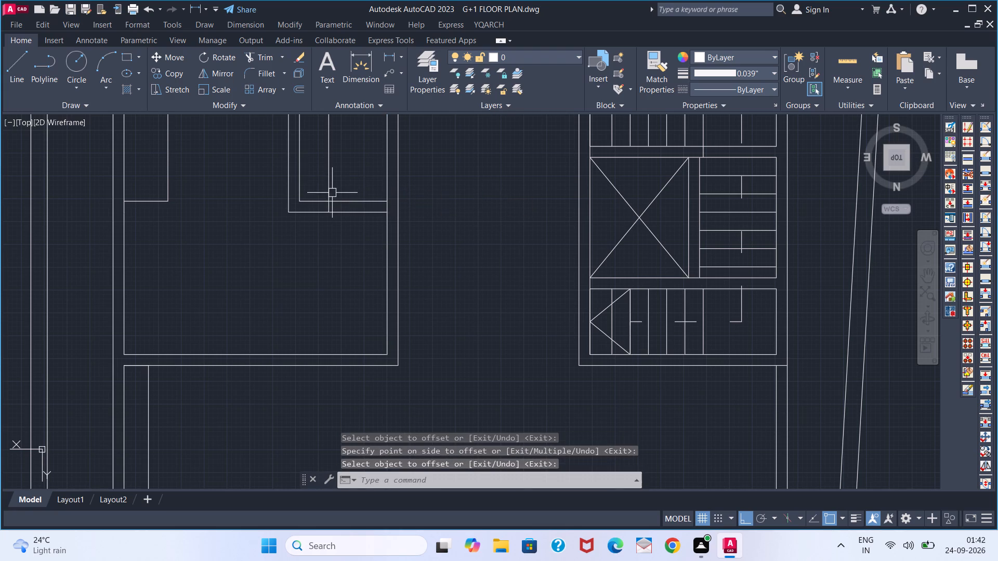
Trim both bottom wall lines of the small upper room between the 2'8" offset line and the right wall for a doorway.
text(TR)
key(space)
click(363, 189)
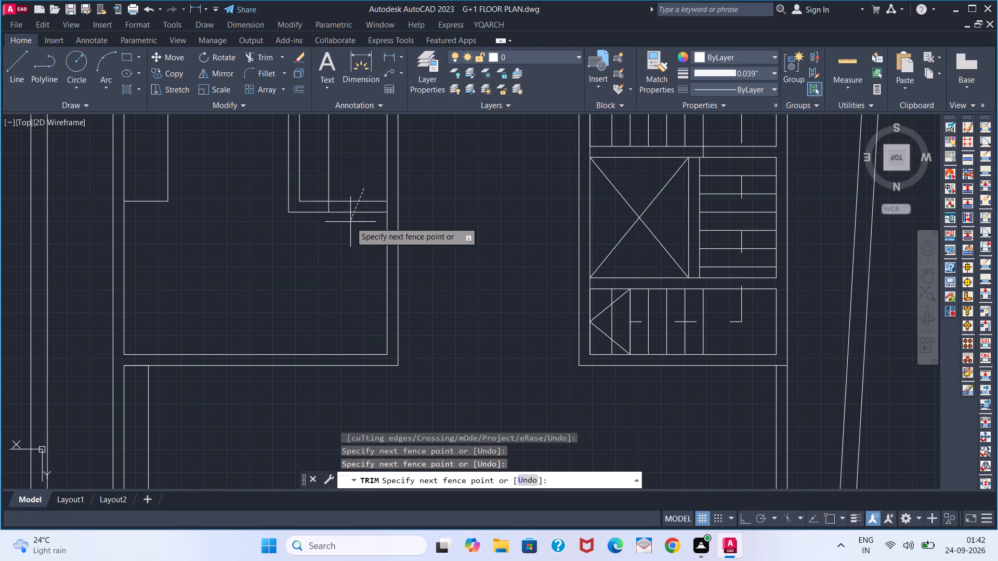
click(350, 222)
key(space)
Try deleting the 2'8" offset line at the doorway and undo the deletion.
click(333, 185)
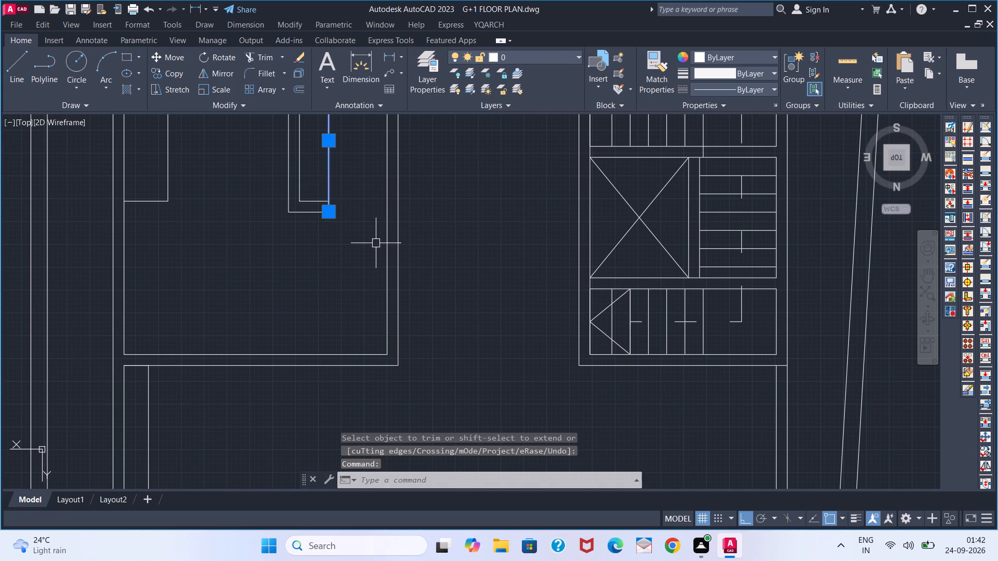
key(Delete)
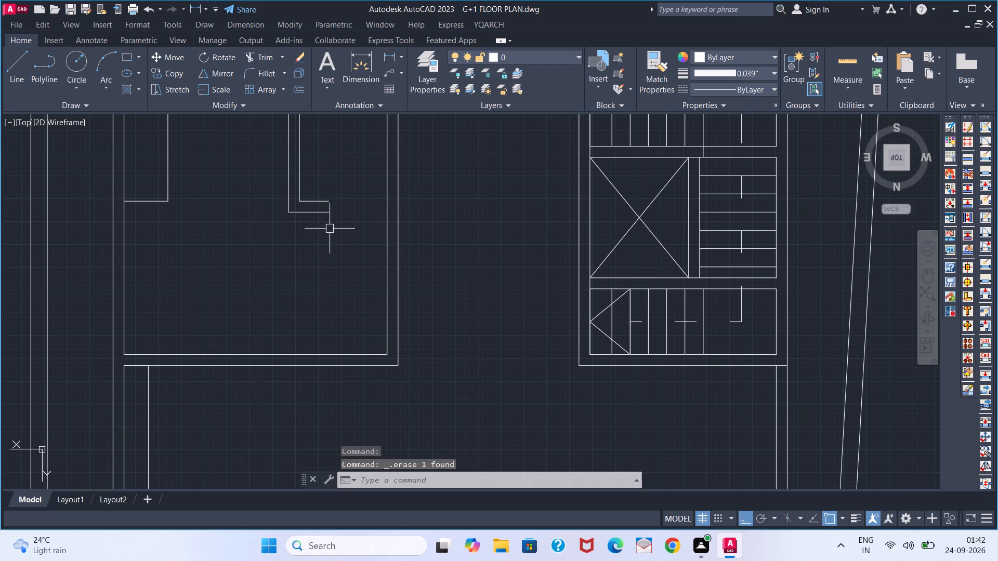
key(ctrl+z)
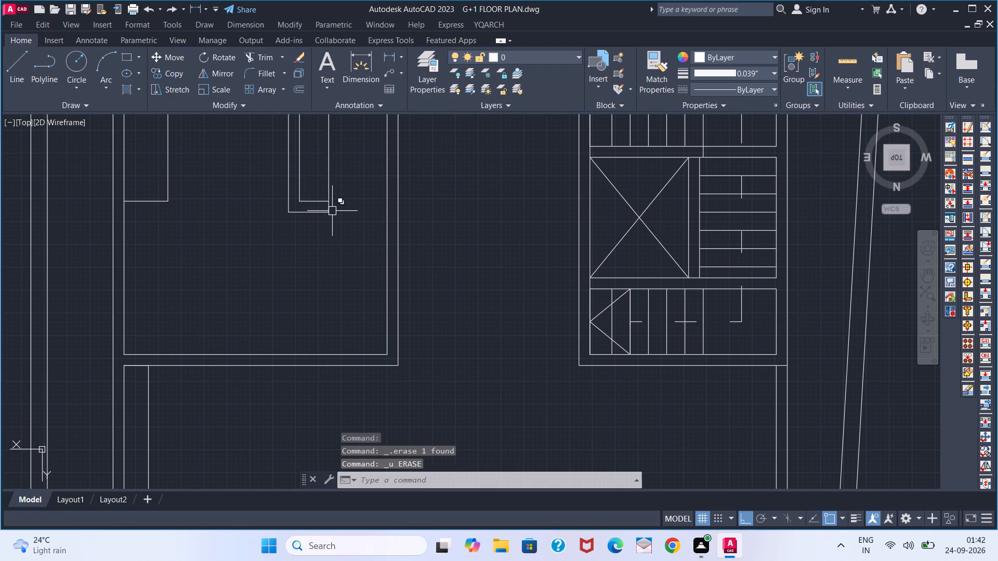
Trim the offset line above the doorway's wall, leaving only the short piece that caps the wall end.
text(TR)
key(space)
click(326, 188)
key(space)
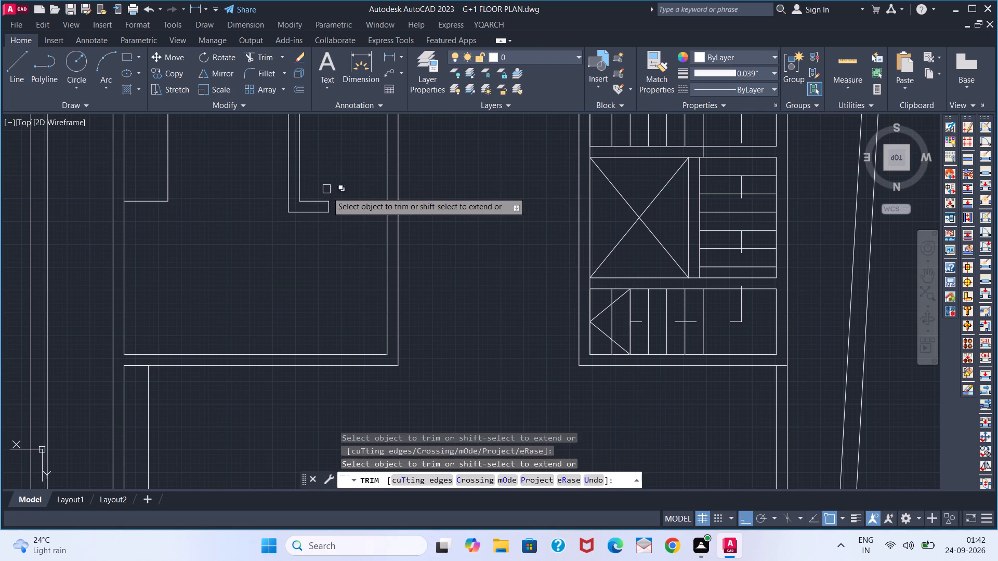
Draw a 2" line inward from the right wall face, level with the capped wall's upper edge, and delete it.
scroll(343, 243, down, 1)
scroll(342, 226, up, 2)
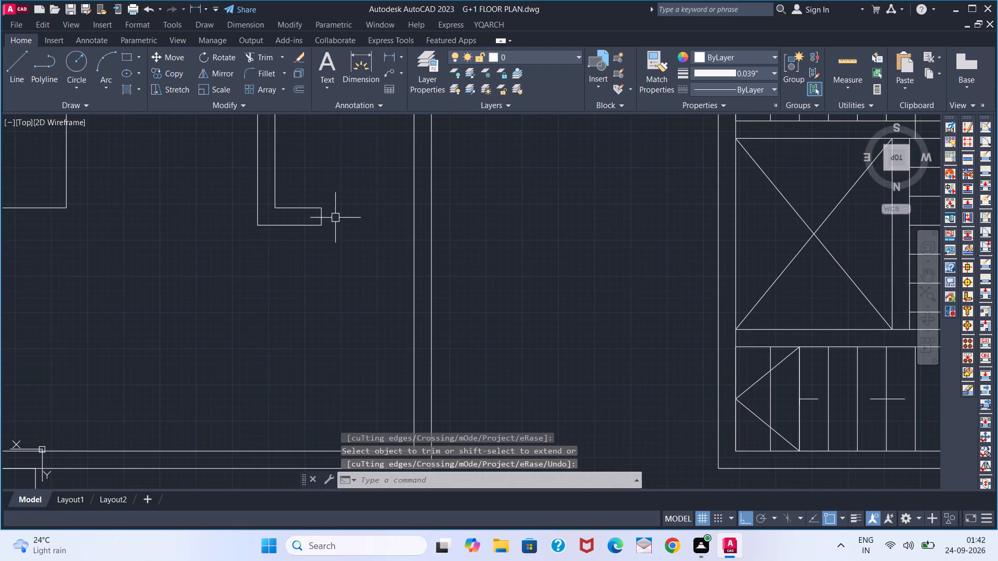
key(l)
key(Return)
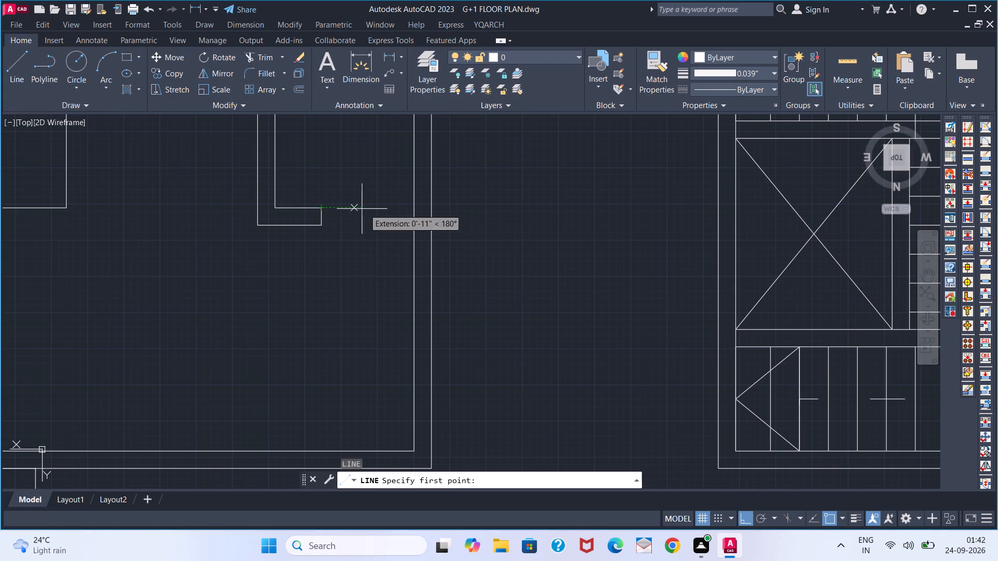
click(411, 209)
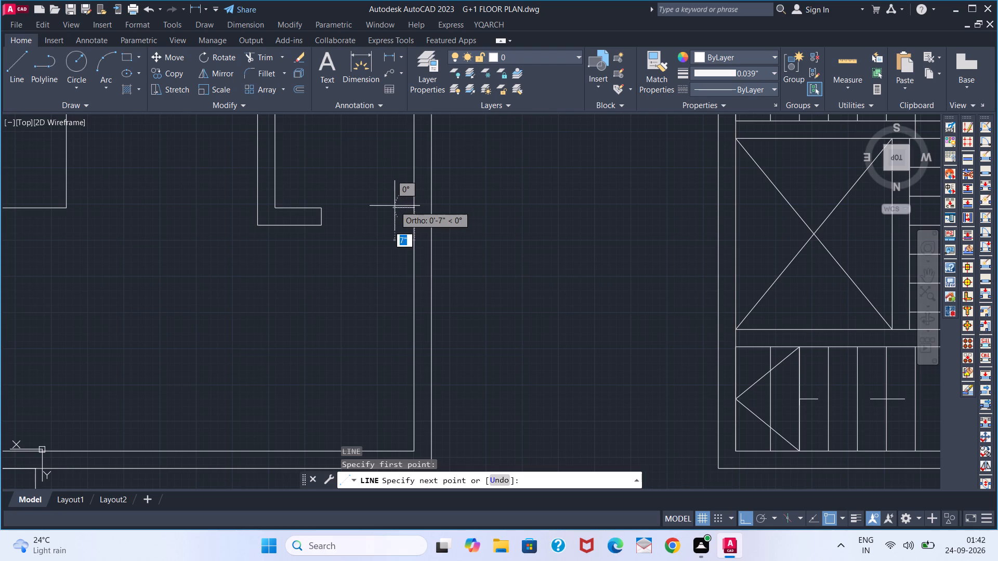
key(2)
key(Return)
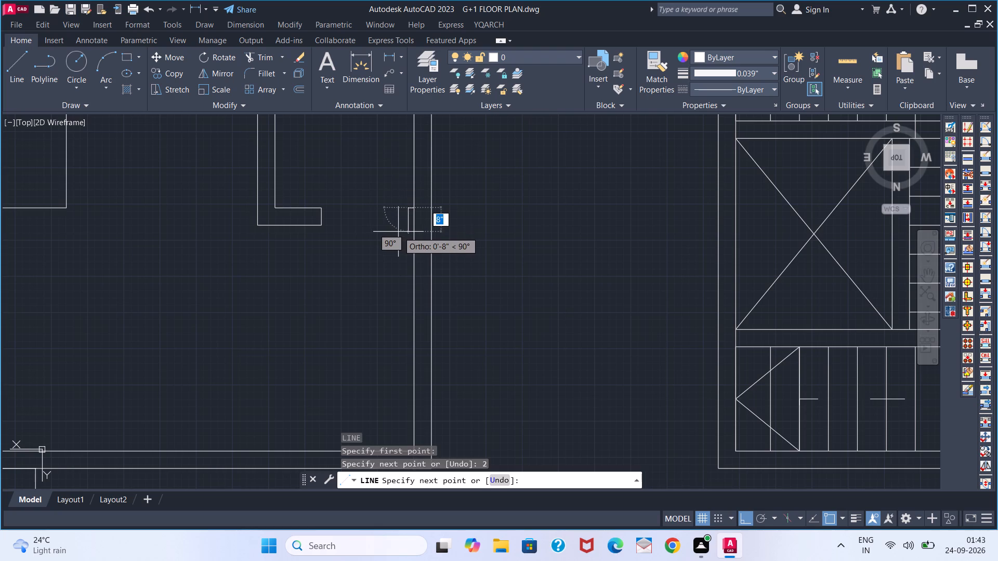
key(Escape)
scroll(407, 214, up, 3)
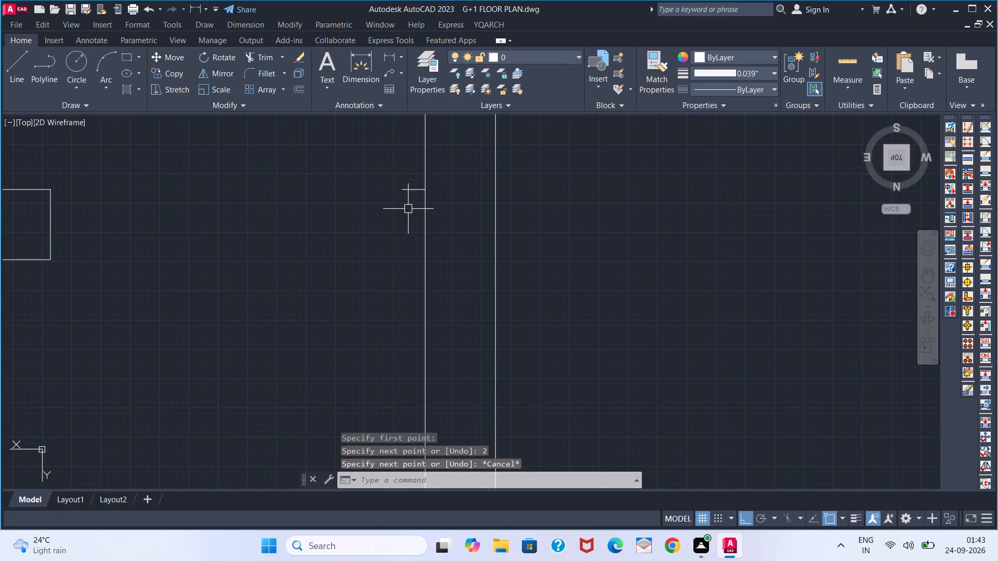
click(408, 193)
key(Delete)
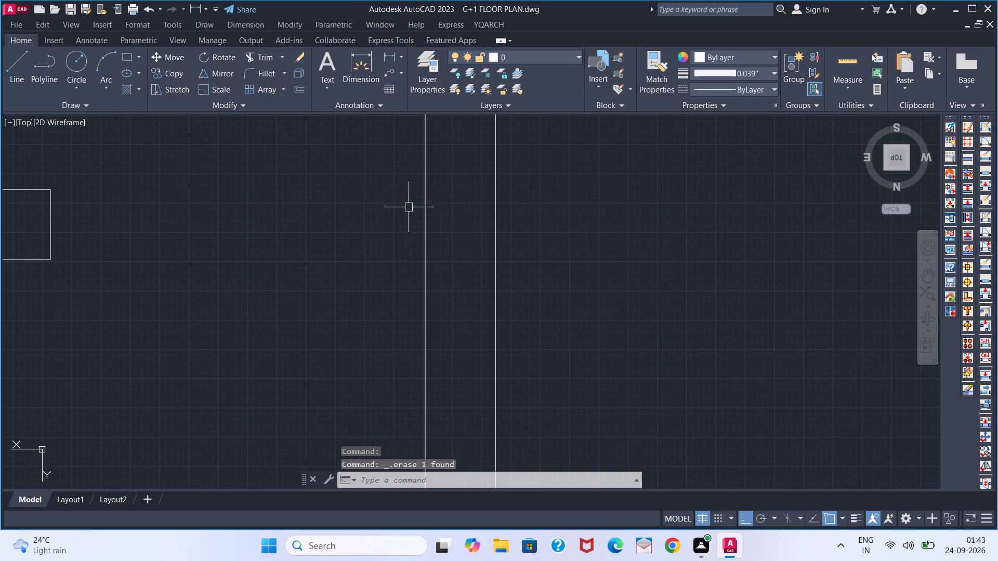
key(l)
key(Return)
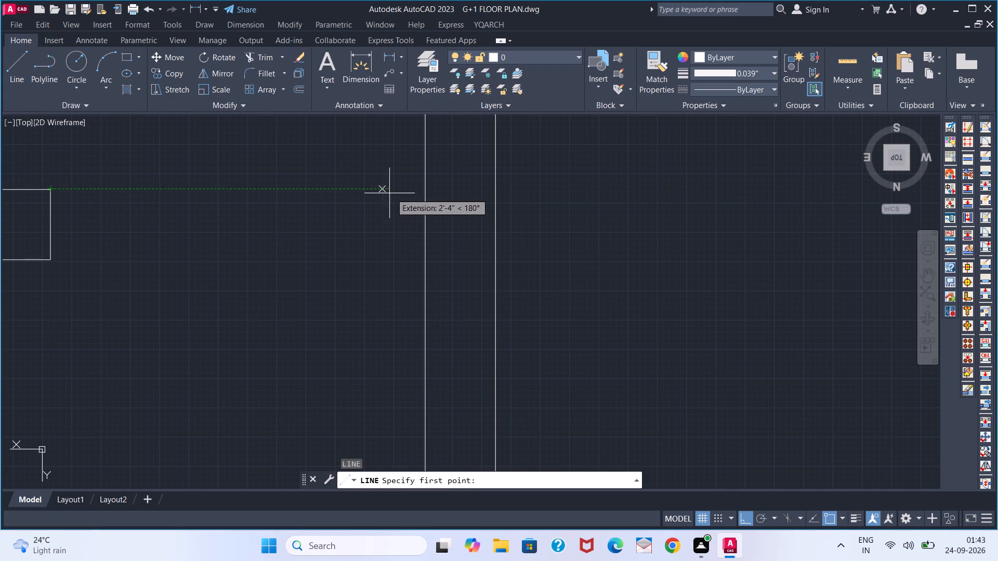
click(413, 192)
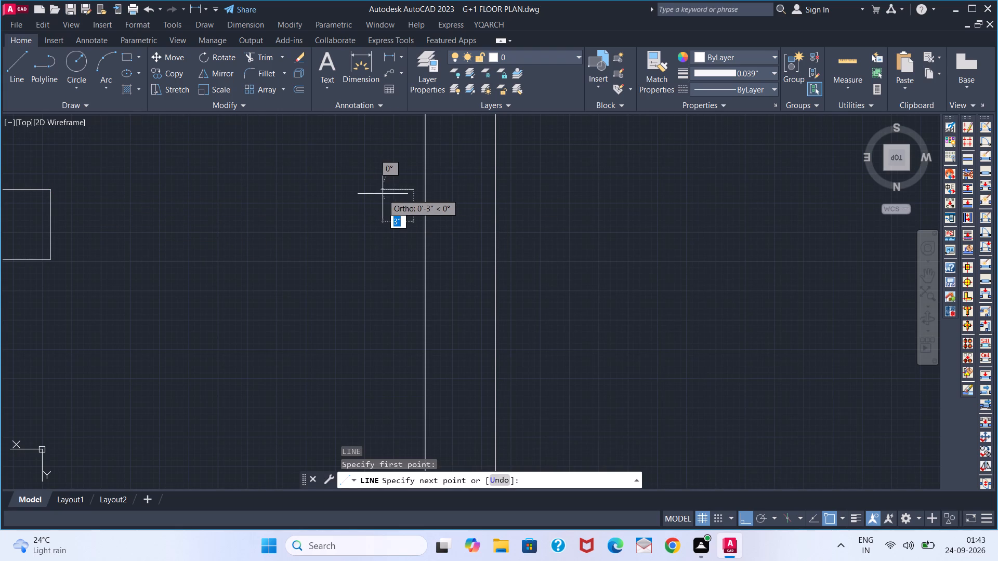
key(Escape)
Draw a door jamb 2" deep and 6" long on the right wall face, aligned with the capped wall end opposite.
key(space)
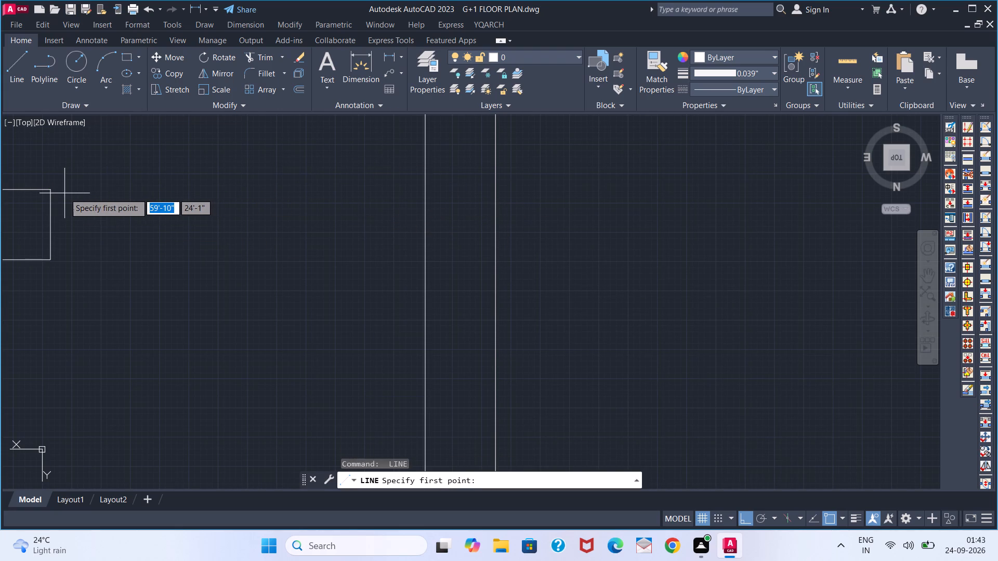
click(422, 195)
key(2)
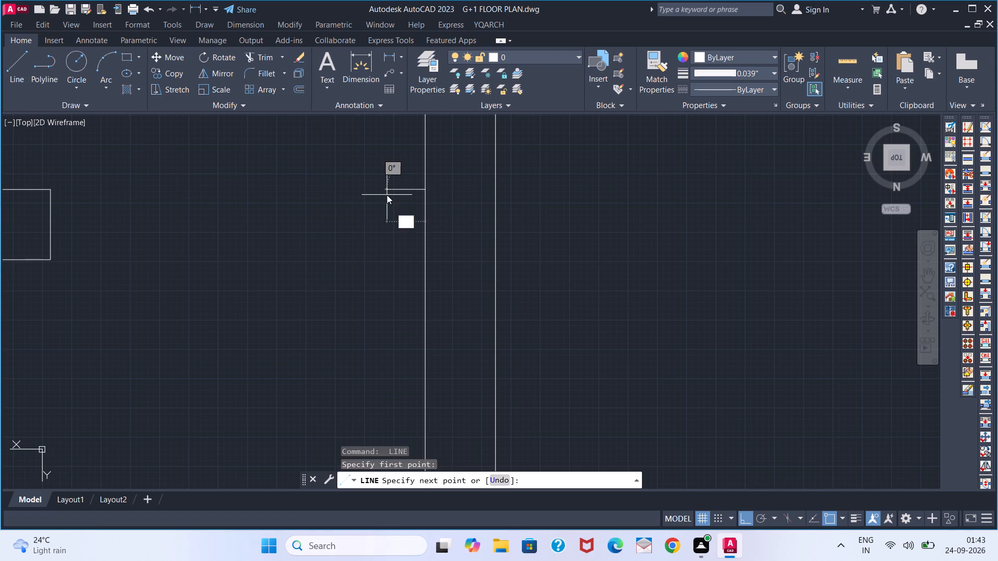
key(Return)
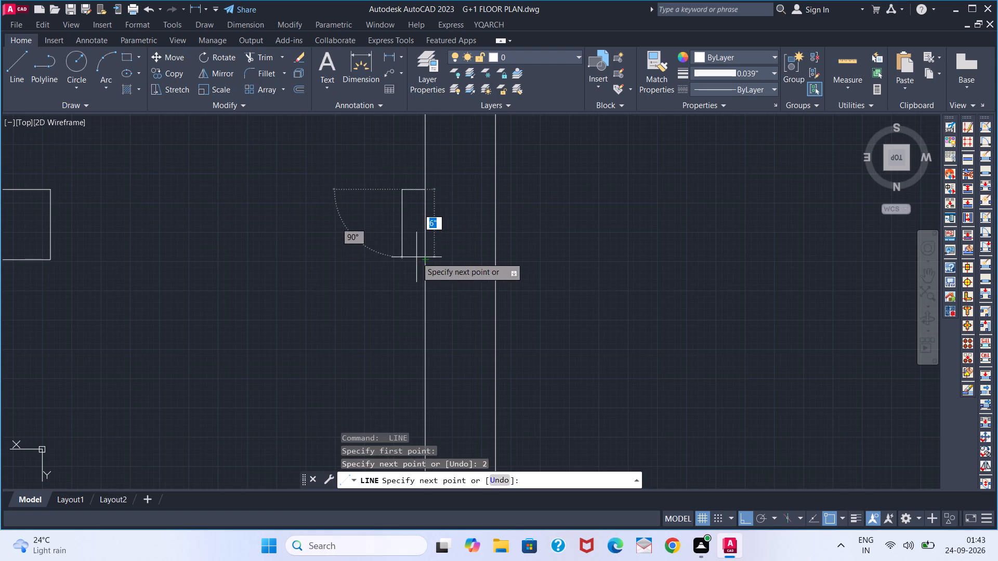
key(6)
key(Return)
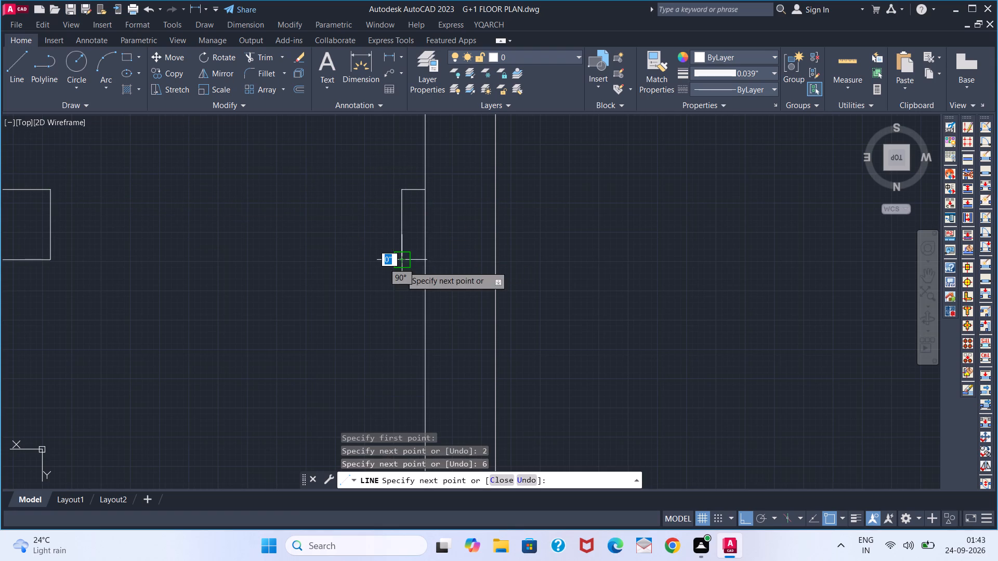
click(420, 261)
key(space)
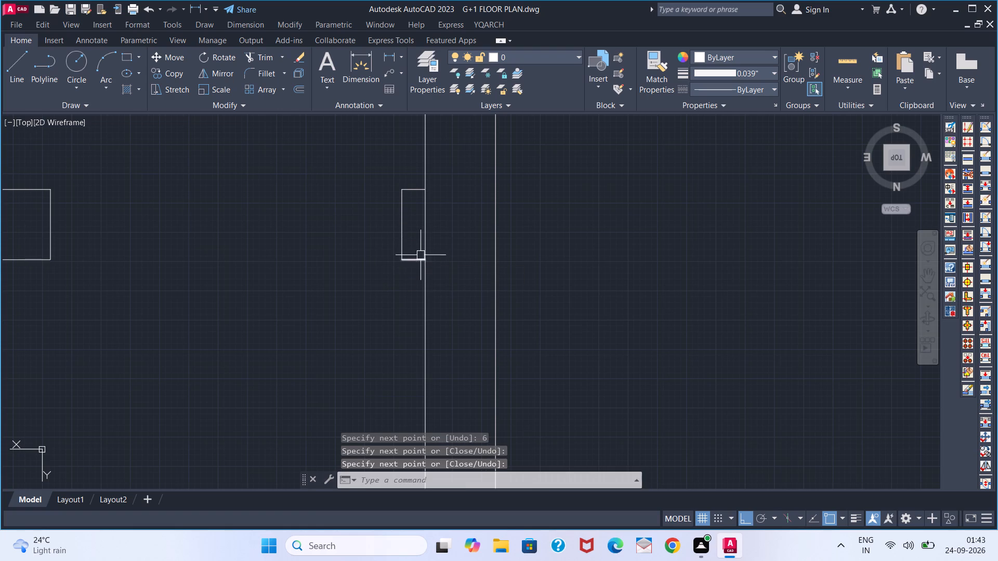
Trim the right wall face between the two ends of the 2" by 6" jamb so they merge.
text(TR)
key(space)
click(421, 222)
click(428, 224)
key(space)
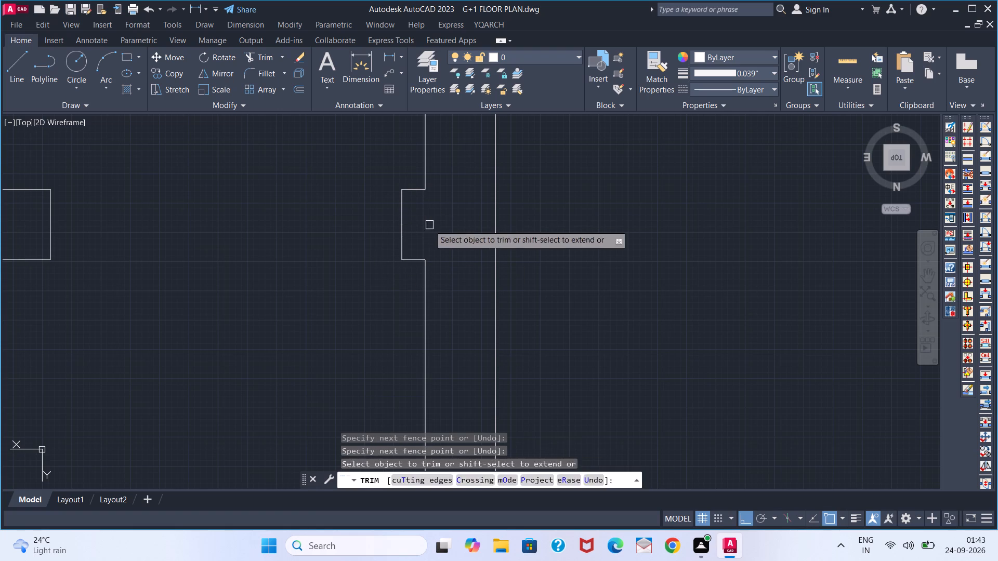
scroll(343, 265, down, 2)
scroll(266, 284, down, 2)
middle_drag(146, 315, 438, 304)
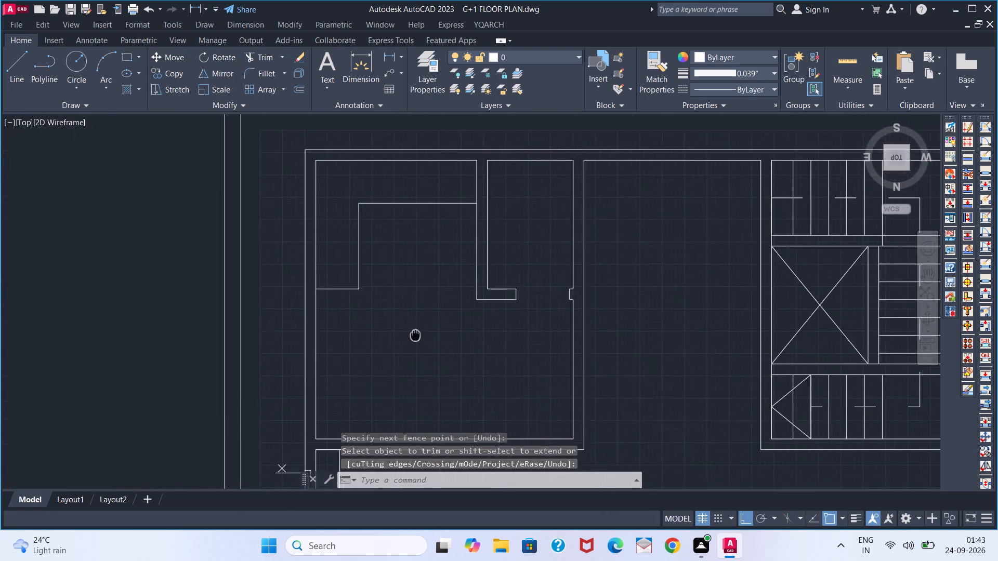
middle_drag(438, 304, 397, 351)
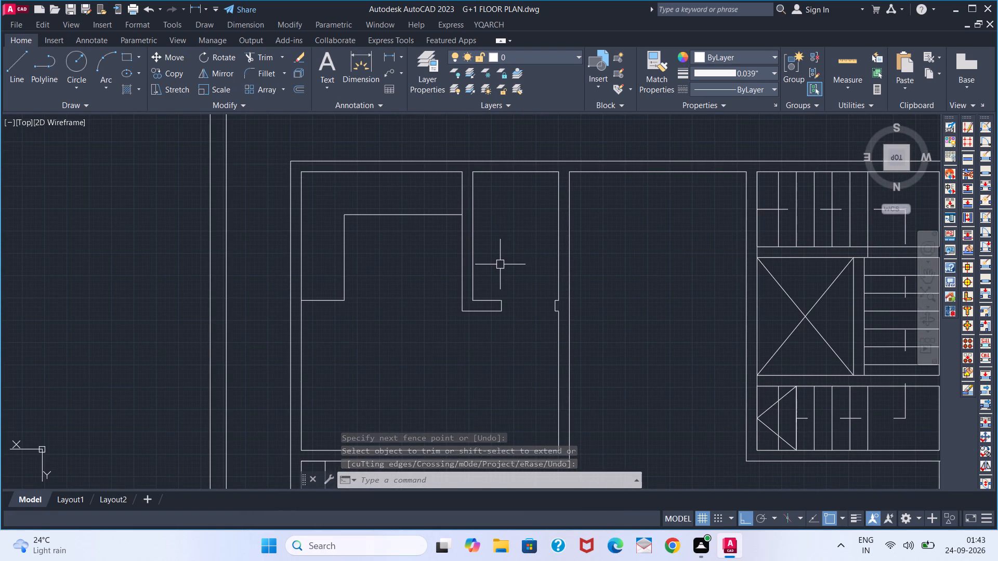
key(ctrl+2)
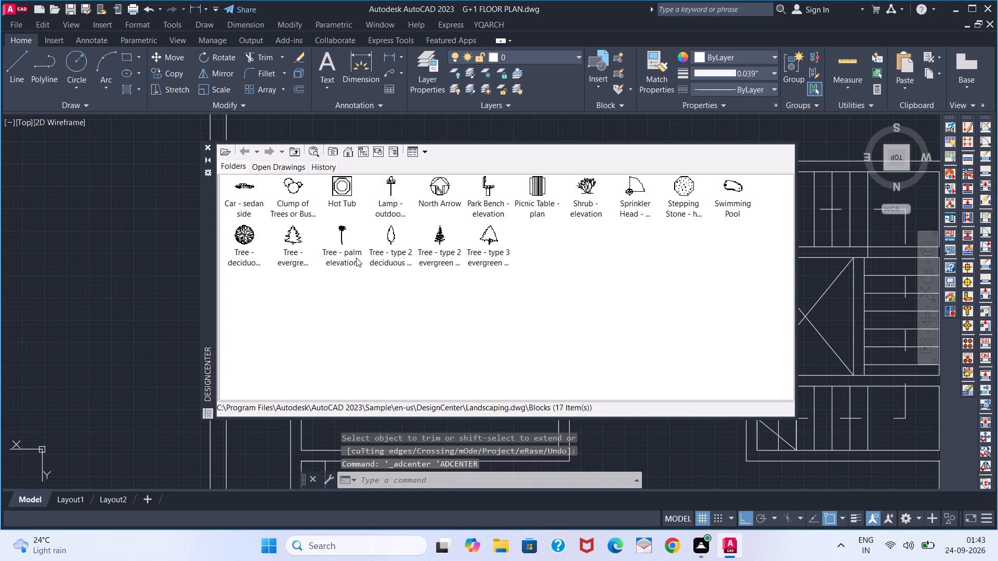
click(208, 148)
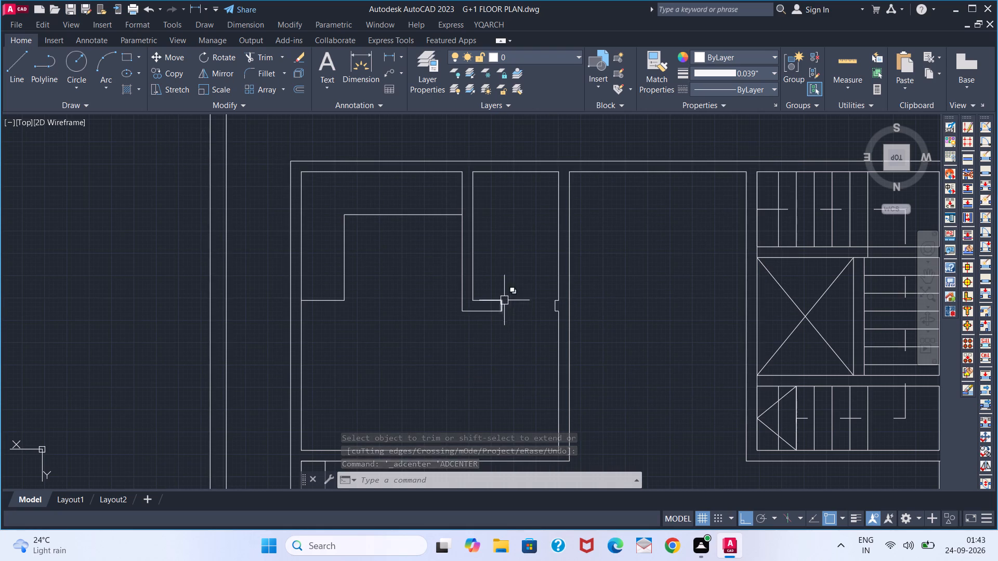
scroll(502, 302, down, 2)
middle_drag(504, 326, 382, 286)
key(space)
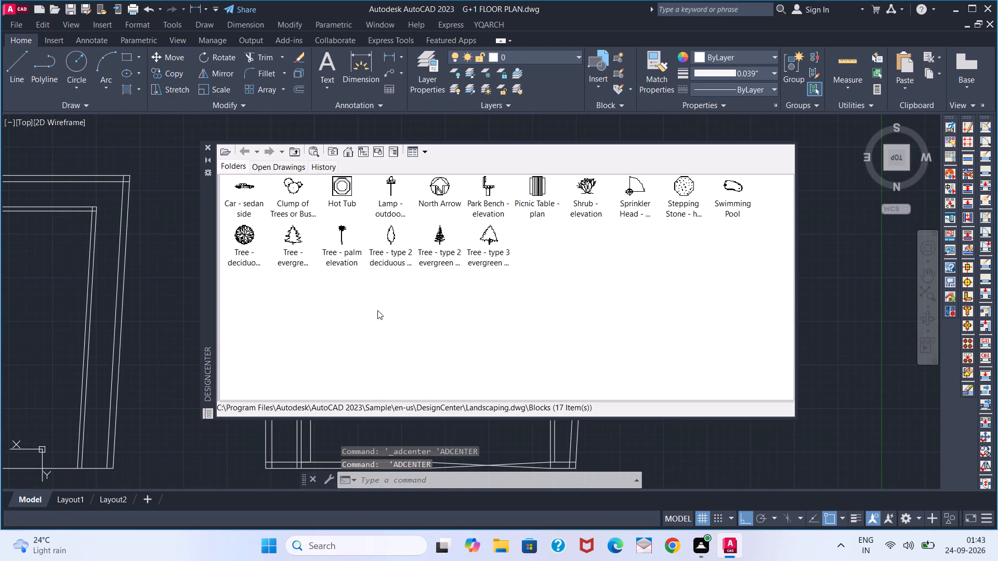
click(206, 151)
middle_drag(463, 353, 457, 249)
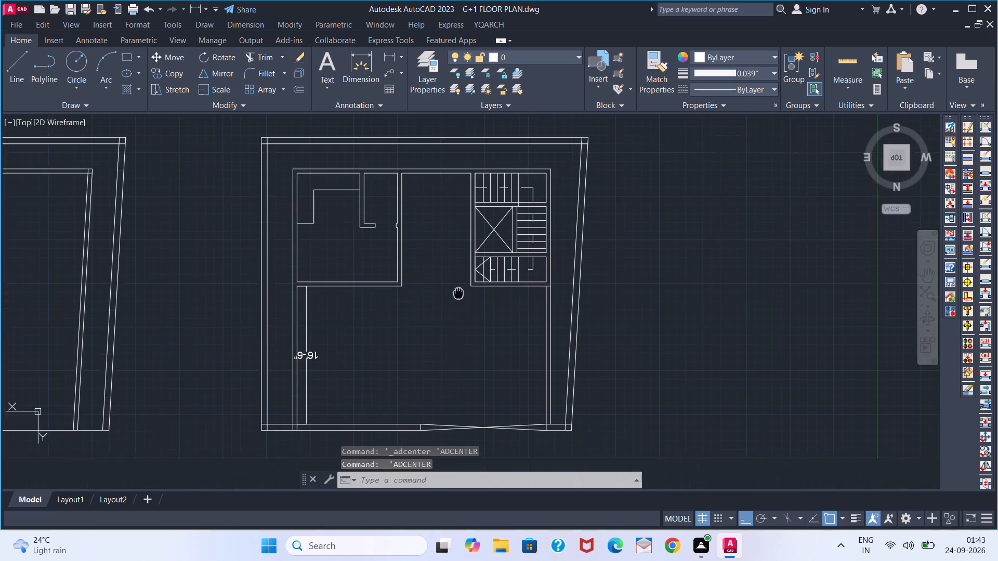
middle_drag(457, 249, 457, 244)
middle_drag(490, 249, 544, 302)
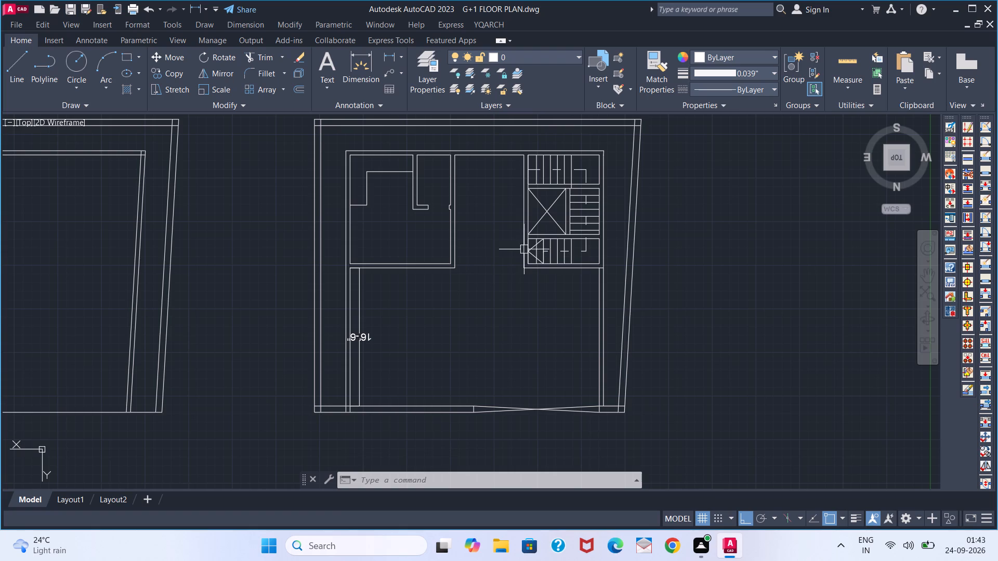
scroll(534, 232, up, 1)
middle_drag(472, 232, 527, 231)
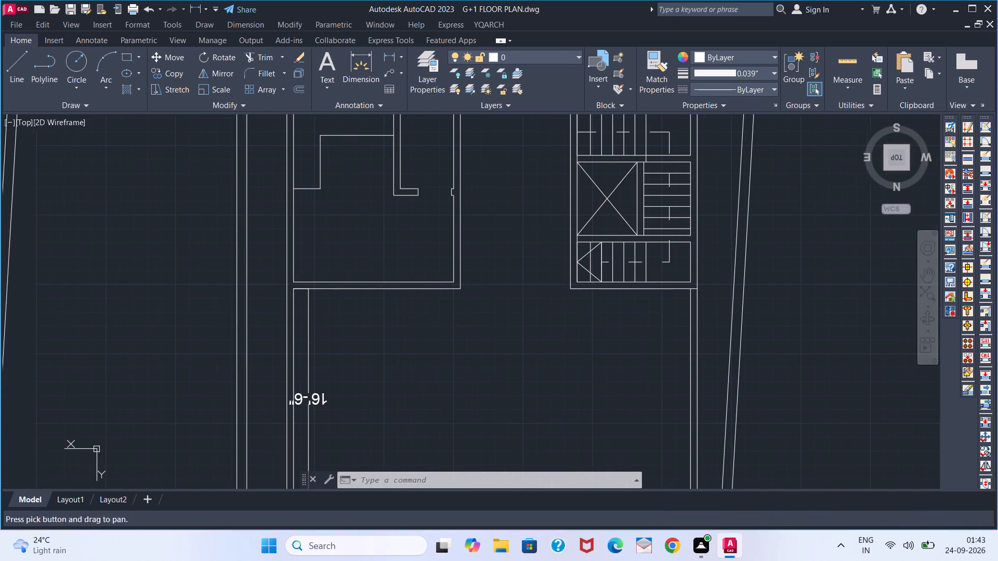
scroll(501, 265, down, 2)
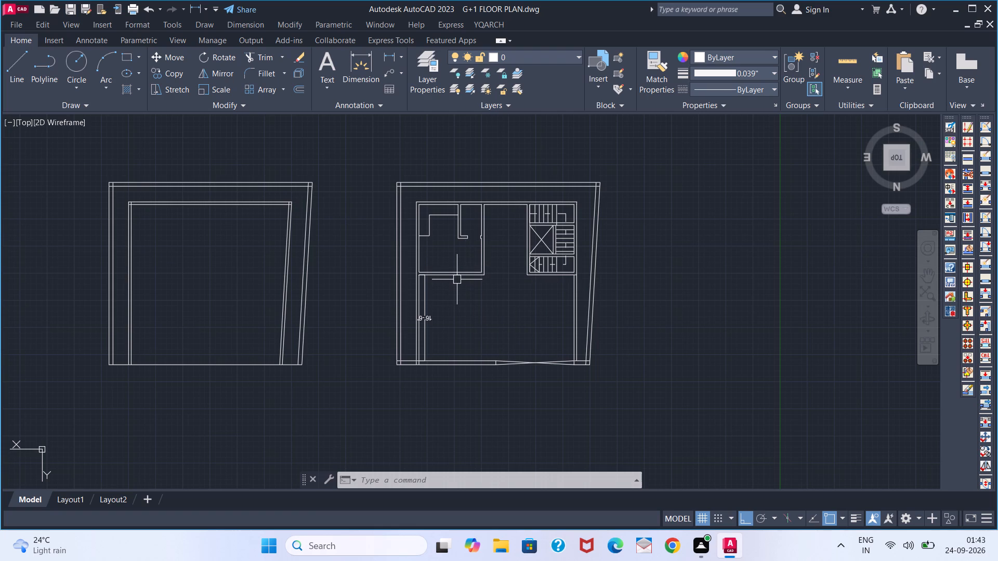
Delete the 16'-6" dimension along the left wall of the large lower room.
middle_drag(442, 299, 459, 276)
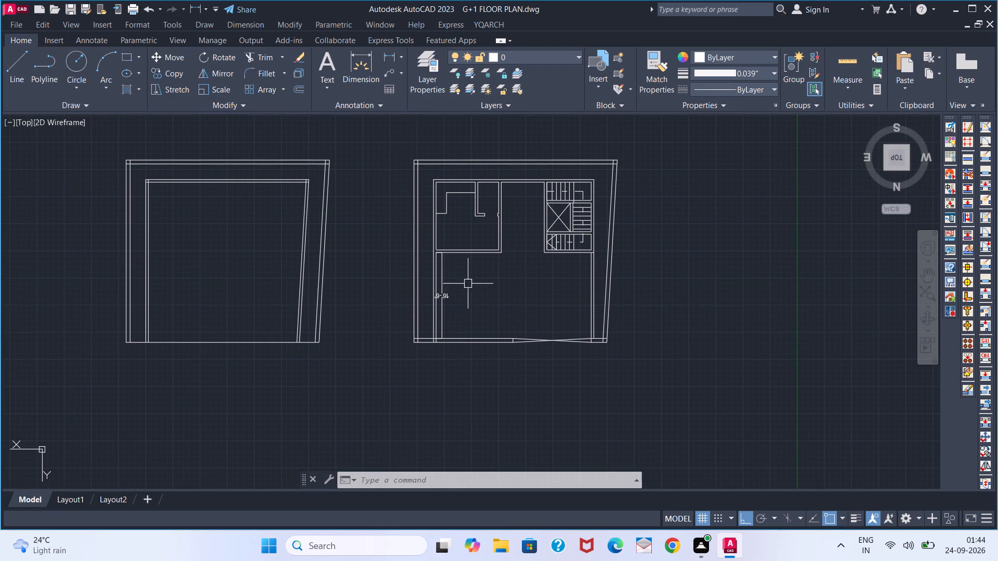
click(449, 292)
key(Delete)
Extend the upper-left room's left wall line through the thickness of its bottom wall to the outer wall line.
middle_drag(476, 285, 449, 312)
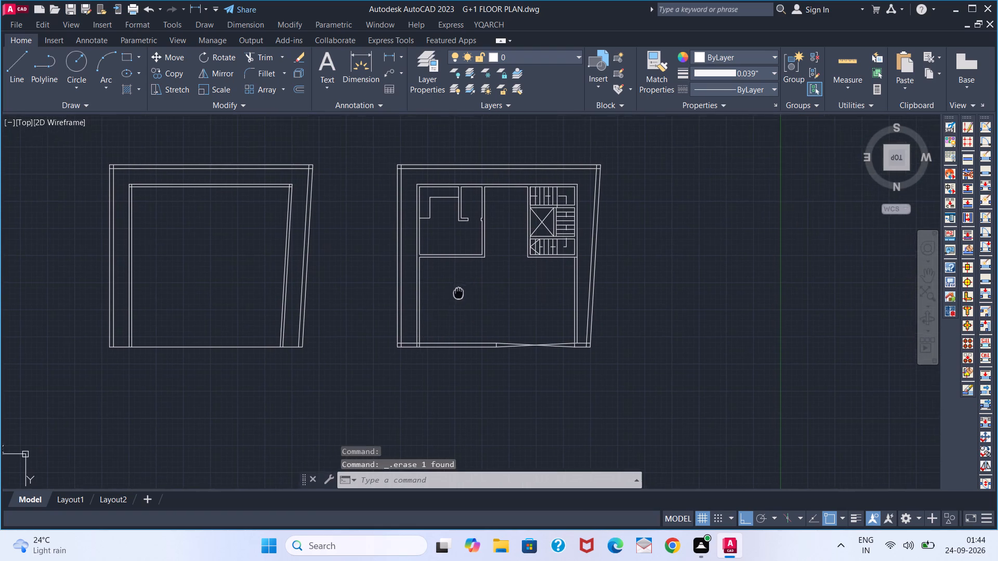
middle_drag(449, 312, 449, 313)
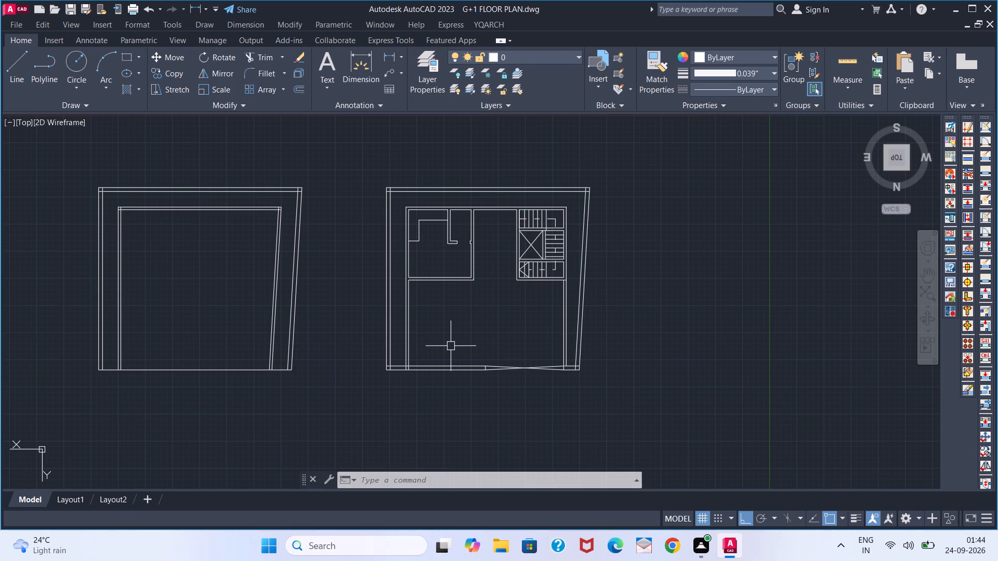
scroll(446, 294, up, 1)
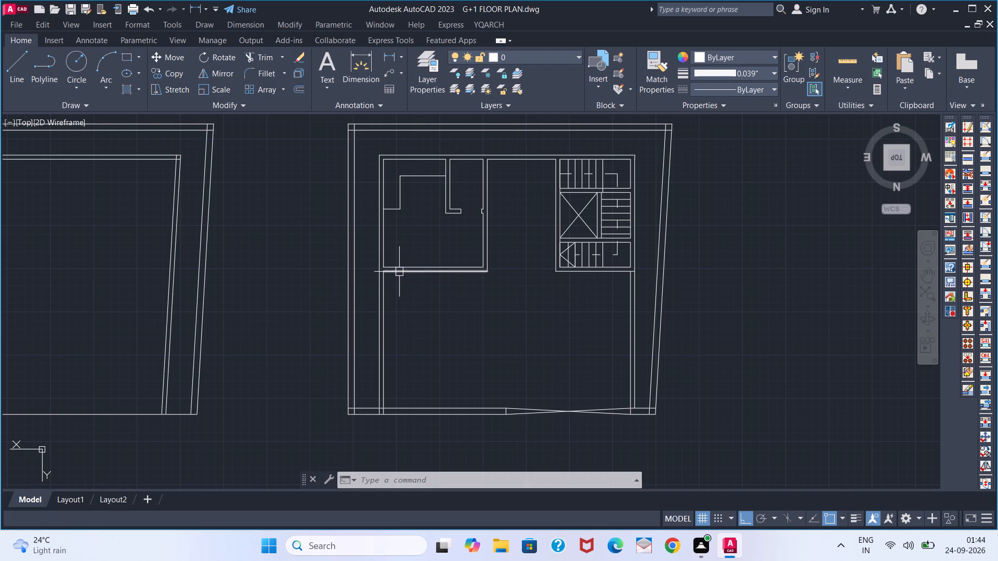
scroll(390, 271, up, 3)
key(e)
key(x)
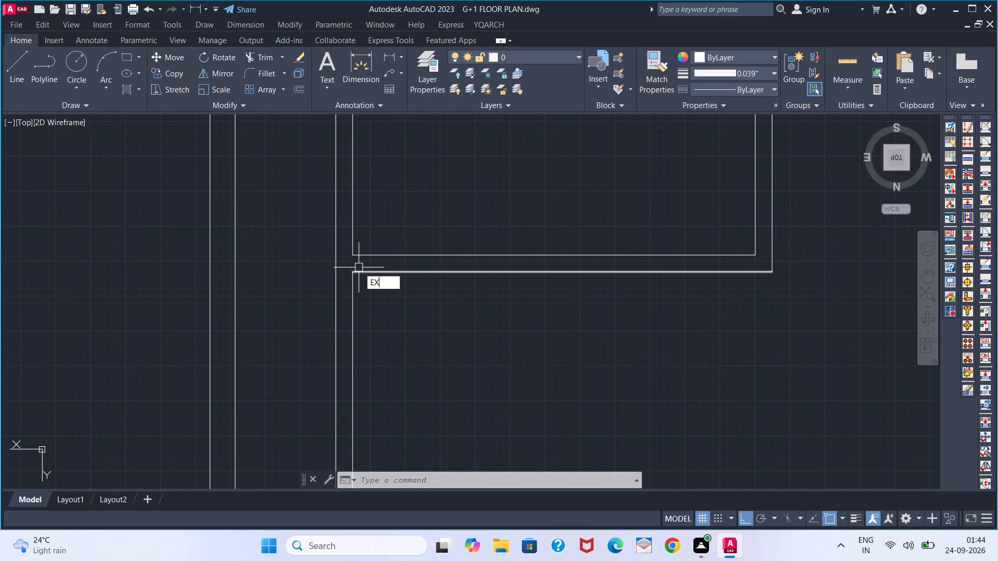
key(space)
click(351, 248)
key(space)
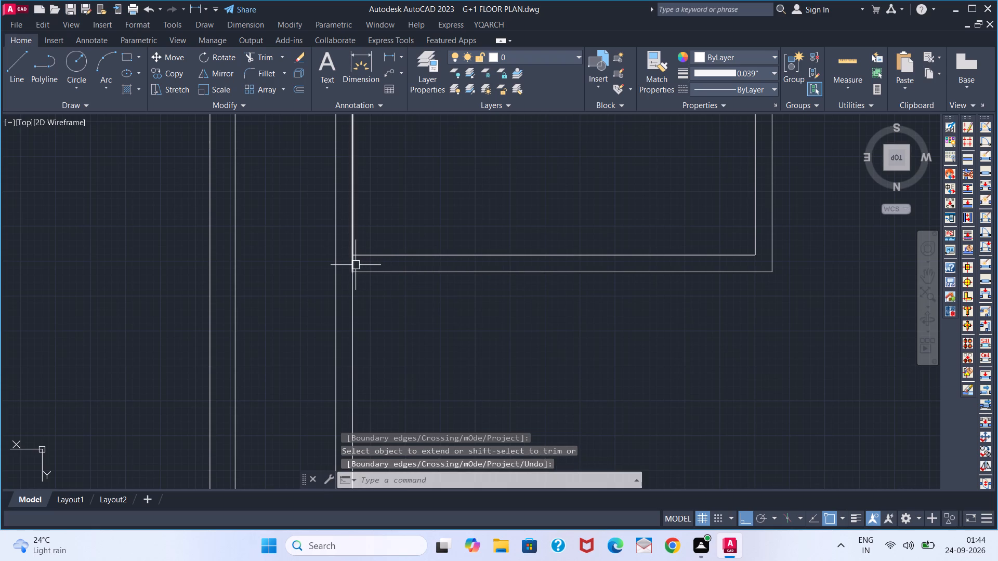
Offset the upper-left room's left wall line 3'2" inward, towards the room.
key(o)
key(Return)
key(3)
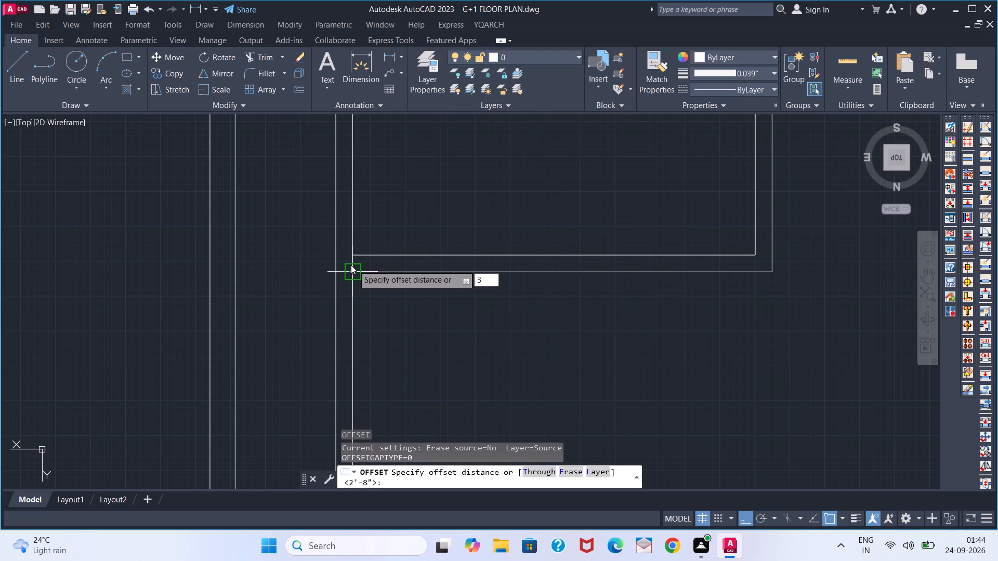
key(apostrophe)
key(2)
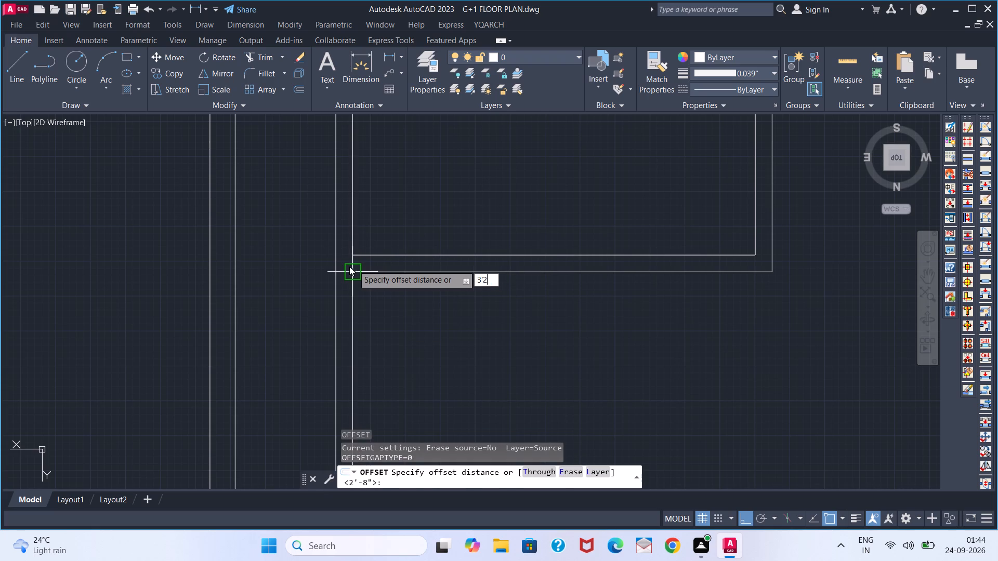
key(Return)
click(351, 265)
click(458, 271)
key(v)
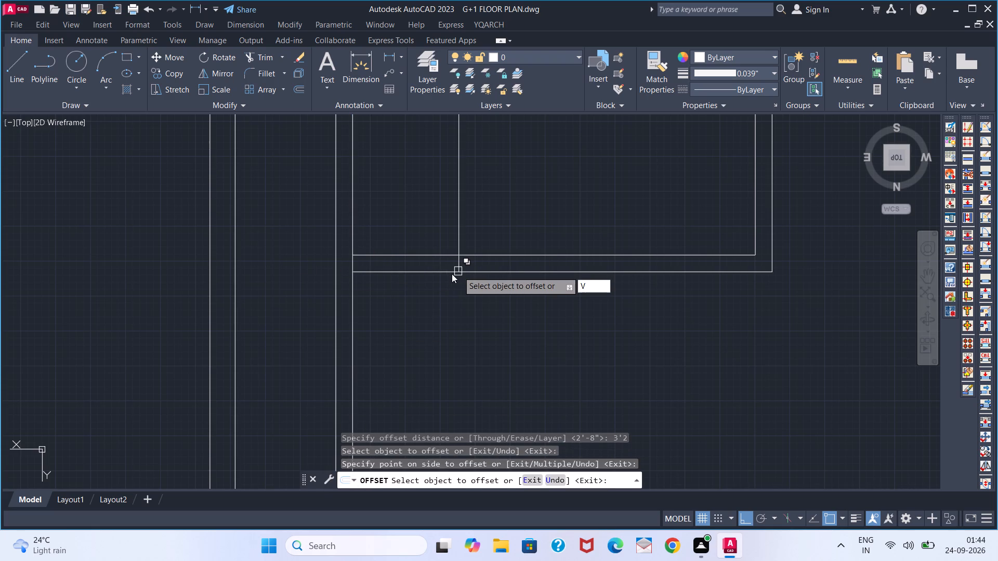
key(Escape)
key(space)
key(space)
key(space)
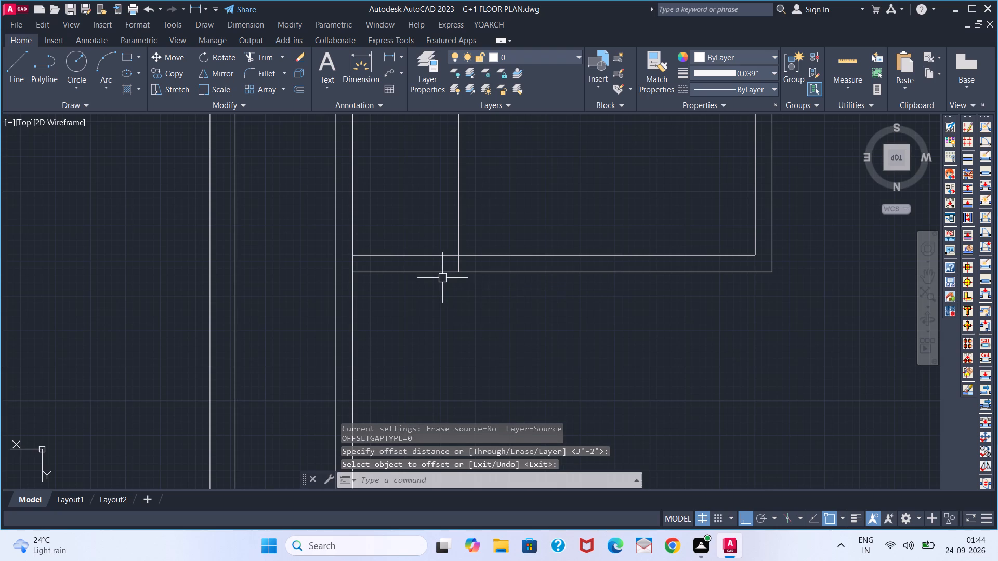
Trim both bottom wall lines between the left wall and the 3'2" offset line to open the doorway.
text(TR)
key(space)
click(438, 283)
click(431, 235)
key(space)
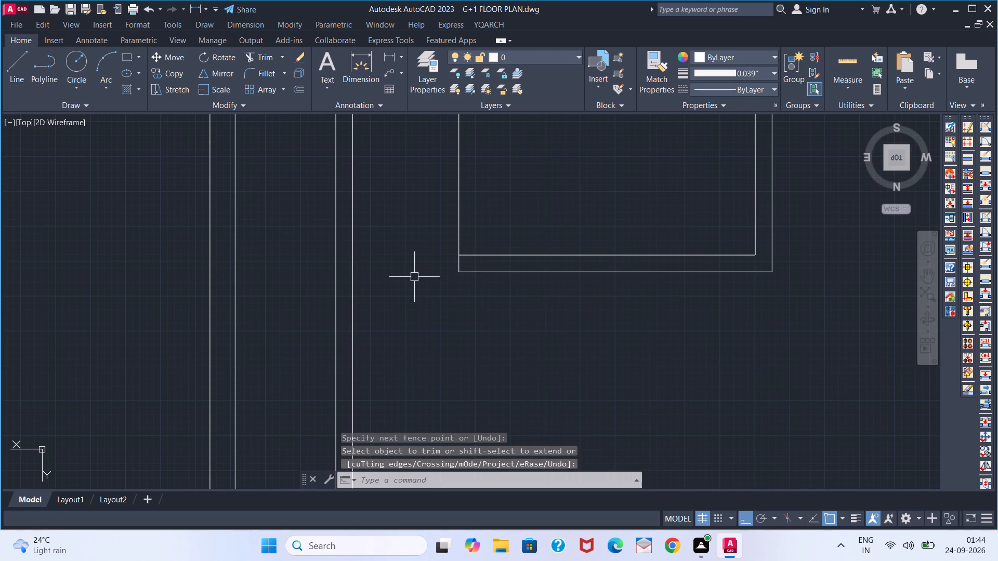
Trim the offset line above the bottom wall, leaving only the short piece that caps the wall end.
key(space)
click(469, 196)
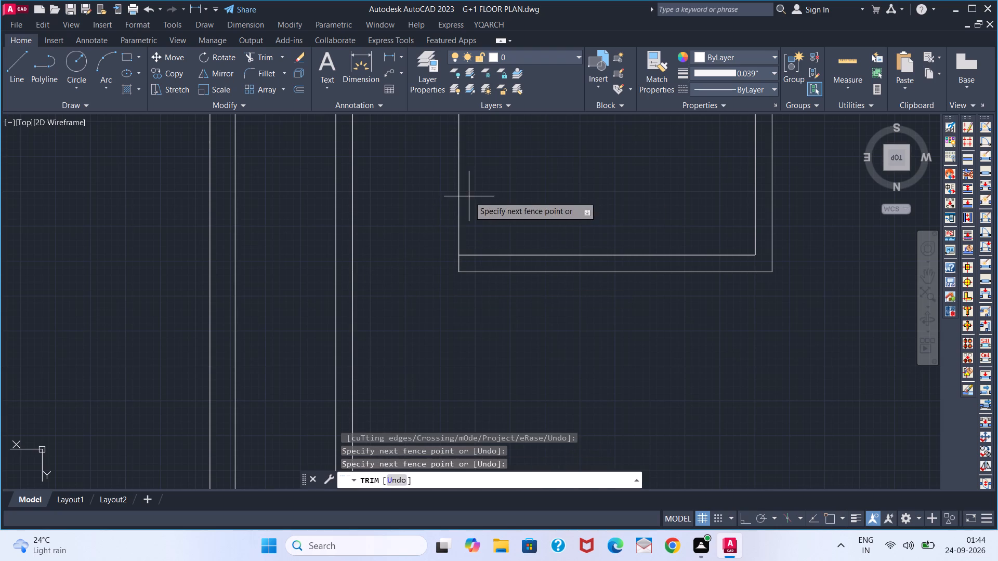
click(434, 201)
key(space)
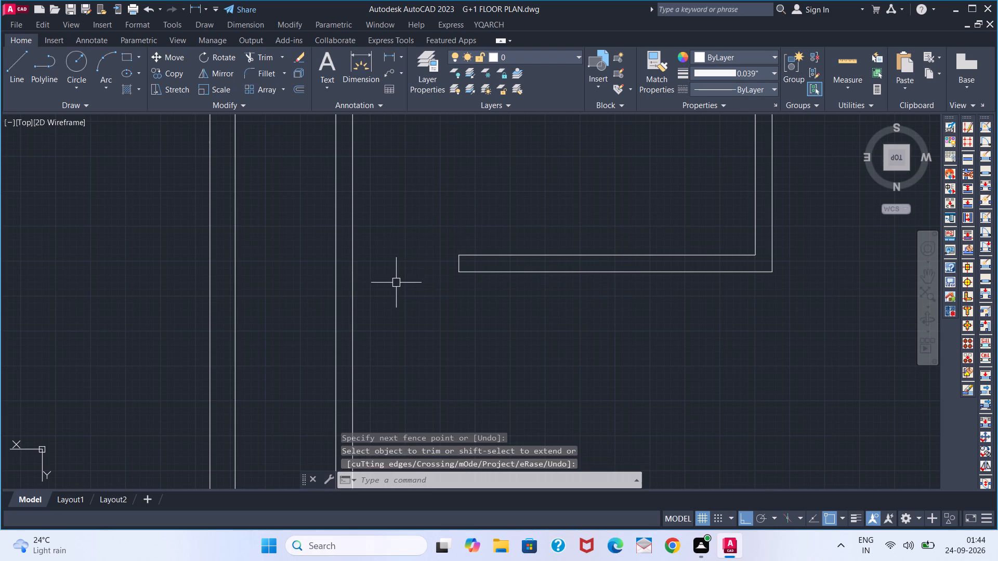
Draw a door jamb 2" deep and 6" long on the left wall face, aligned with the capped wall end opposite.
key(l)
key(Return)
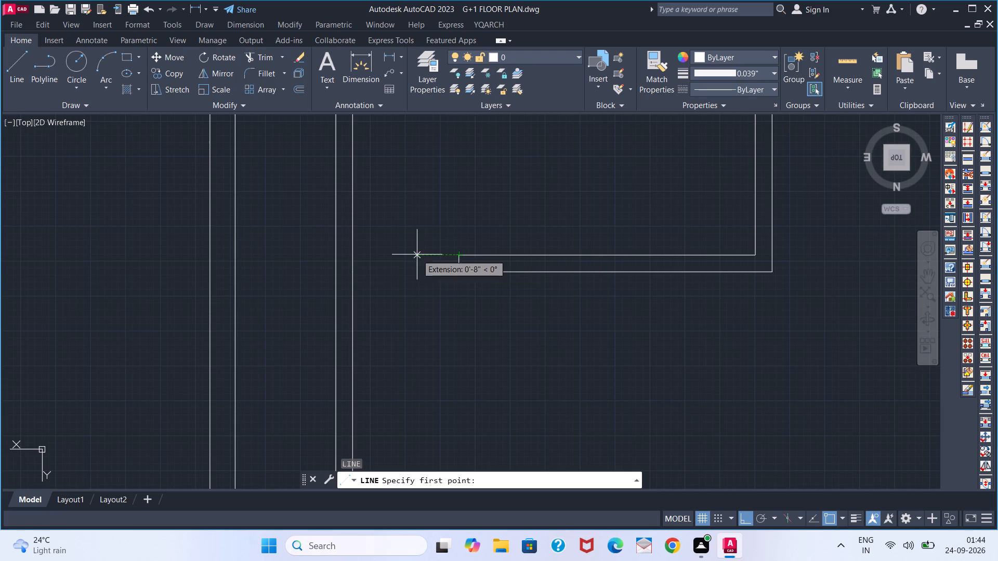
click(360, 258)
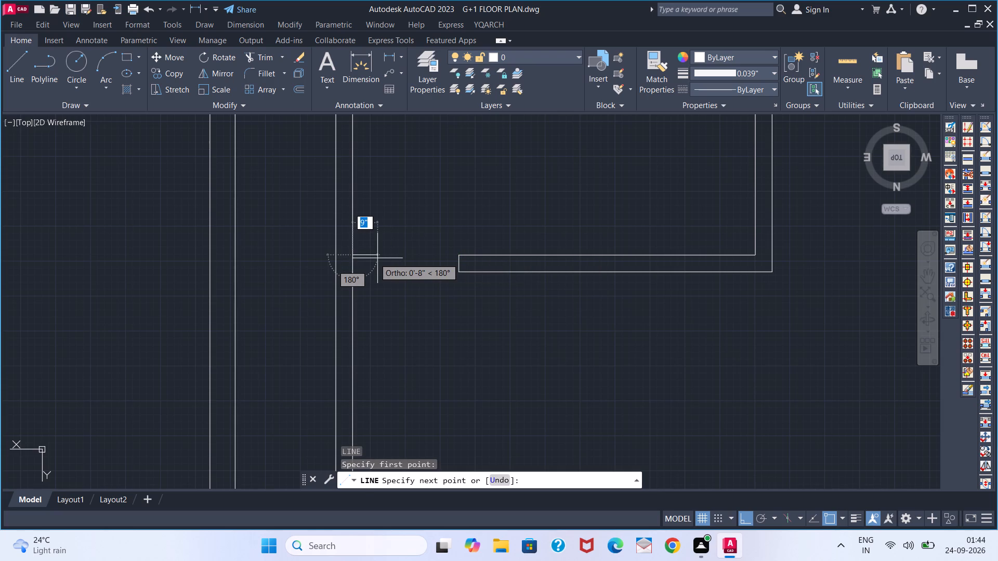
key(2)
key(Return)
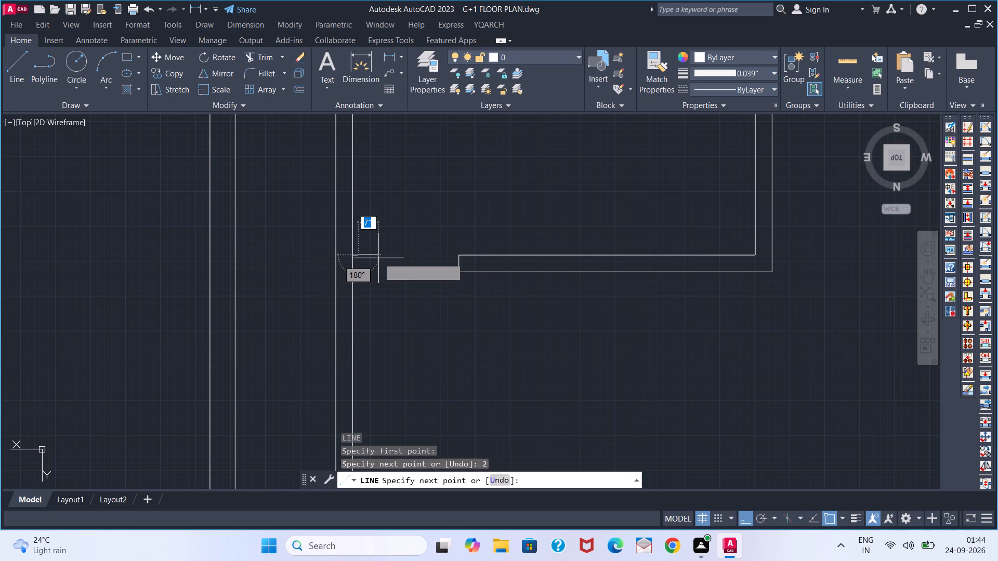
key(6)
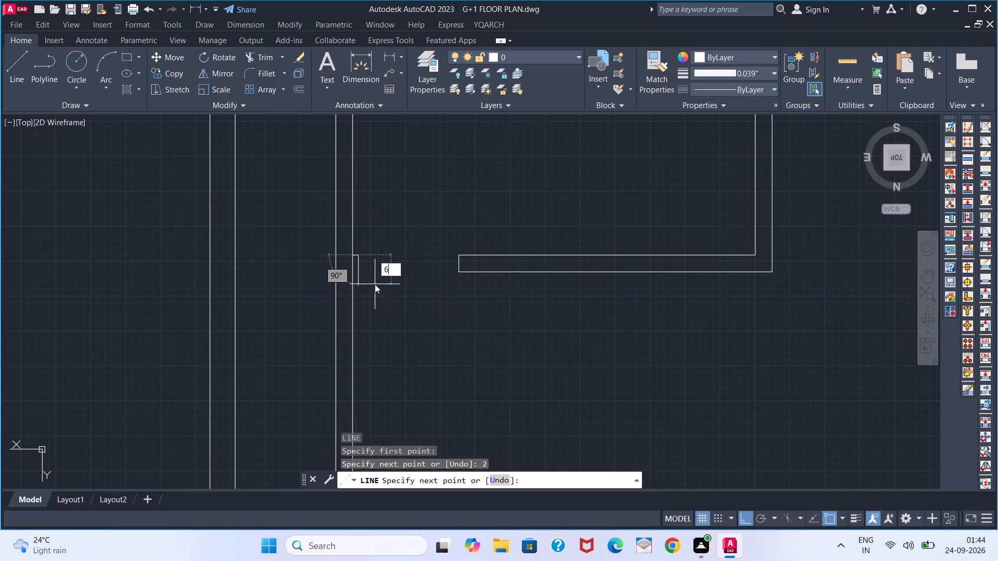
key(Return)
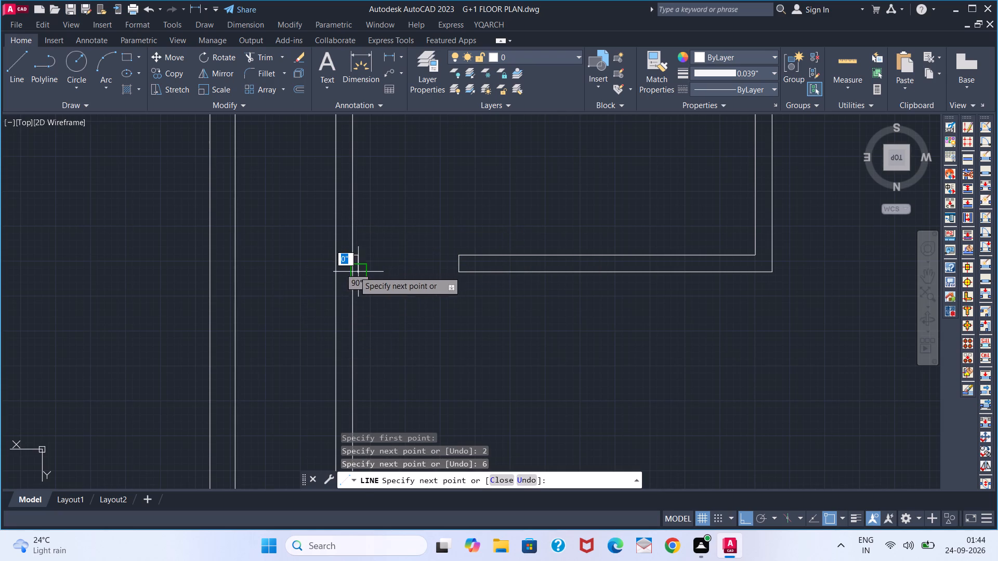
scroll(354, 271, up, 3)
click(346, 274)
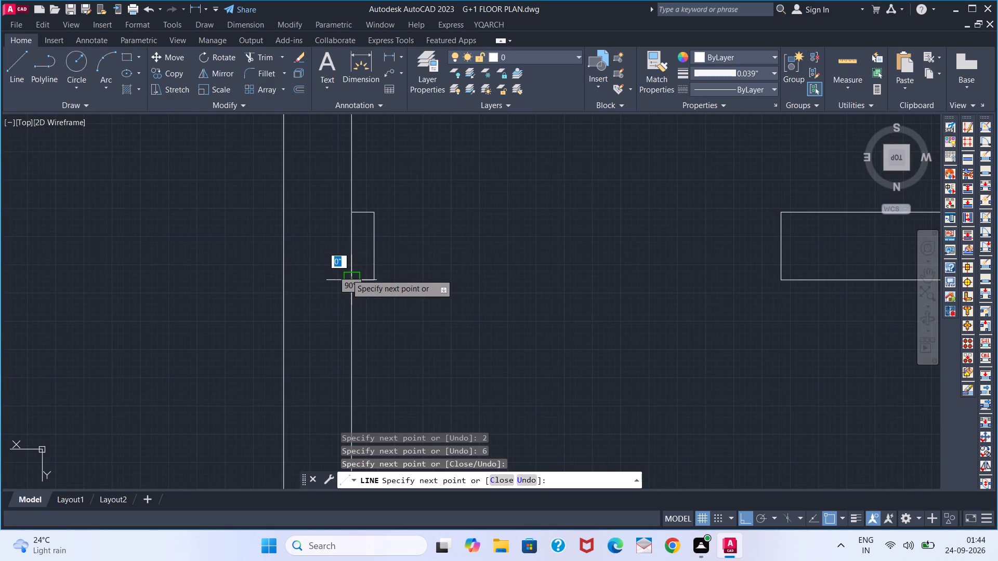
key(space)
Trim the left wall face between the two ends of the 2" by 6" jamb so they merge.
key(t)
text(R)
key(space)
click(355, 258)
key(space)
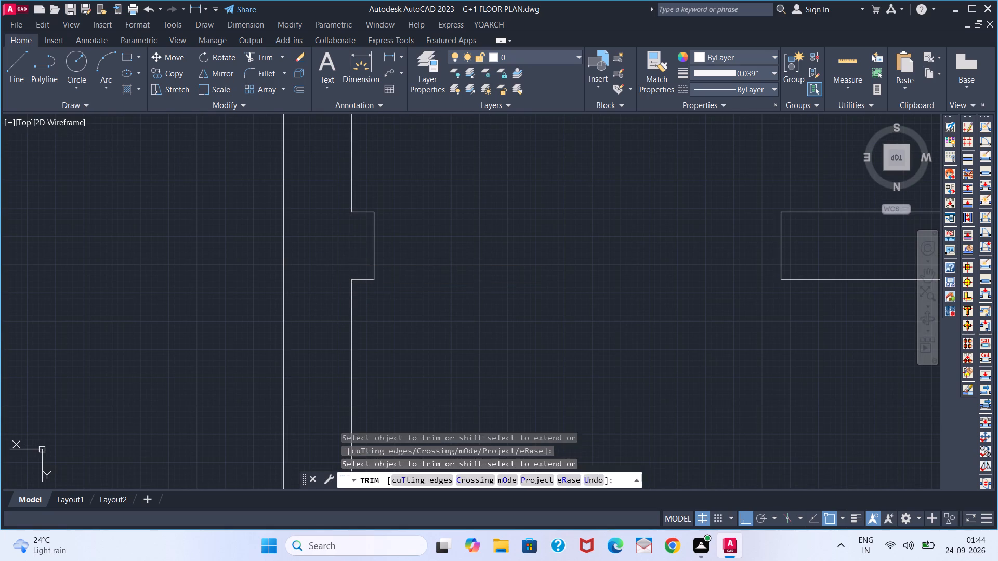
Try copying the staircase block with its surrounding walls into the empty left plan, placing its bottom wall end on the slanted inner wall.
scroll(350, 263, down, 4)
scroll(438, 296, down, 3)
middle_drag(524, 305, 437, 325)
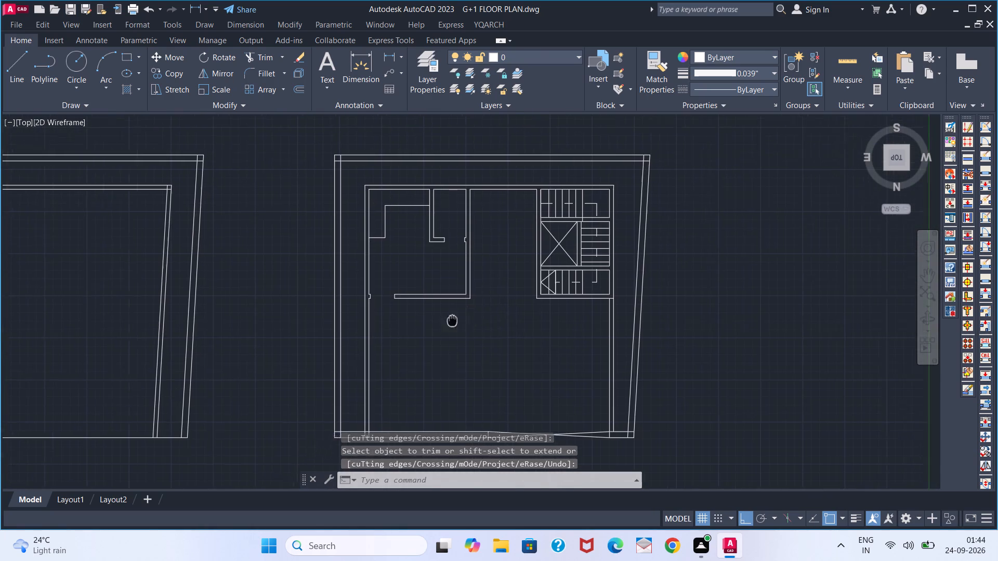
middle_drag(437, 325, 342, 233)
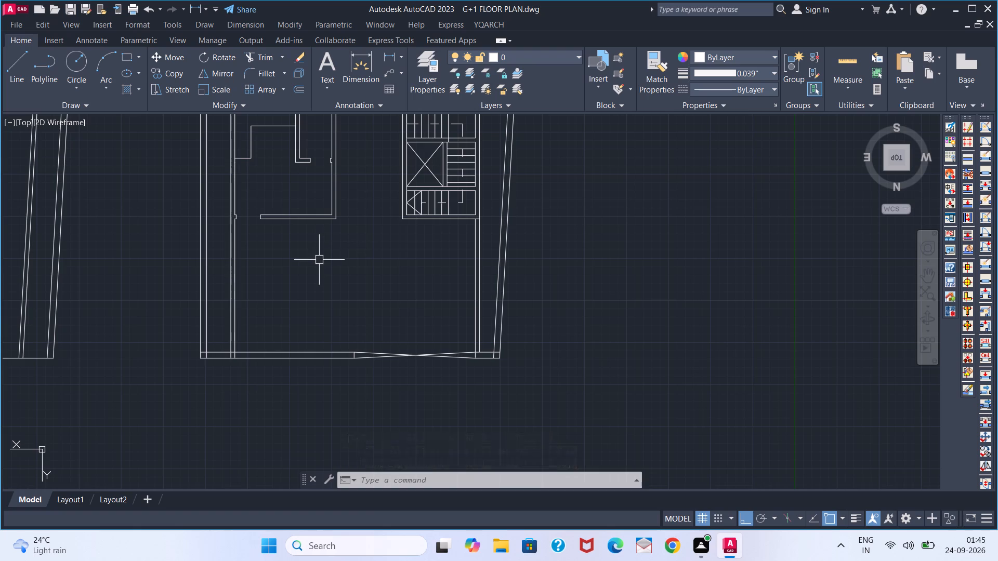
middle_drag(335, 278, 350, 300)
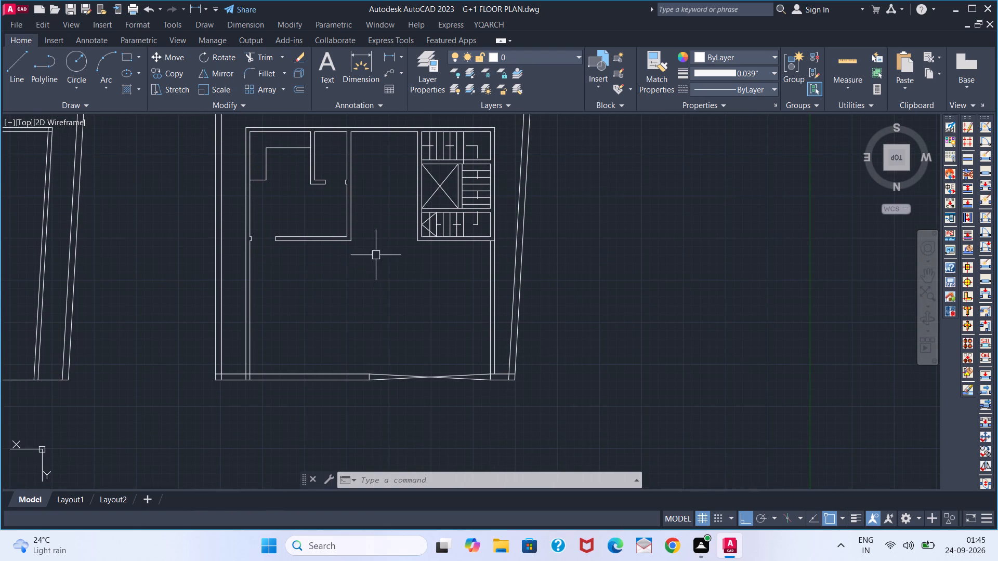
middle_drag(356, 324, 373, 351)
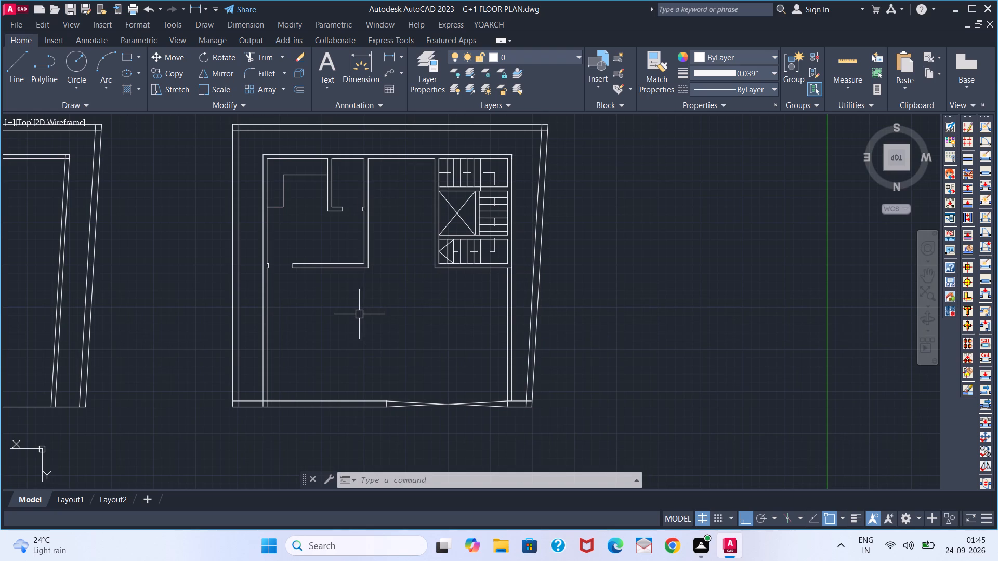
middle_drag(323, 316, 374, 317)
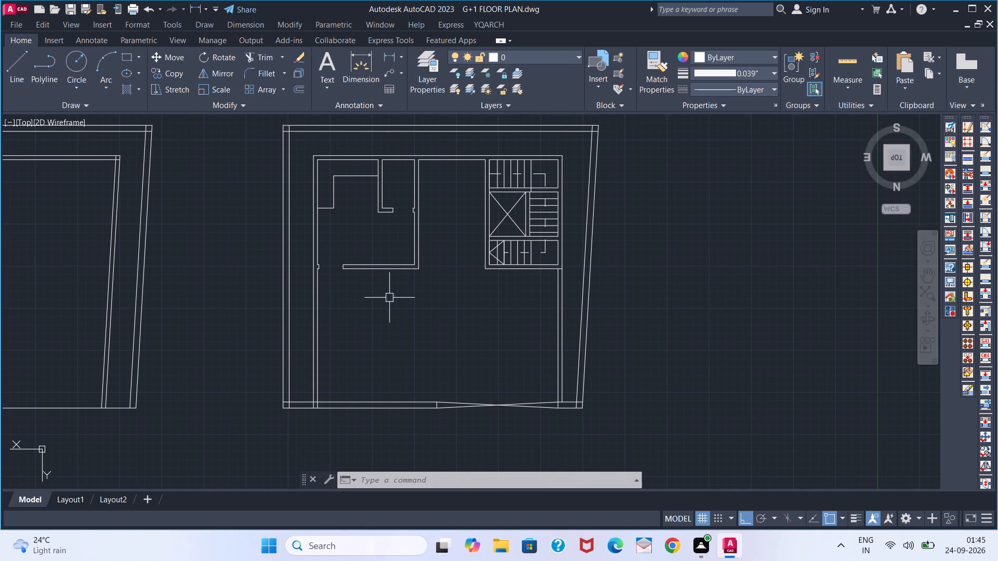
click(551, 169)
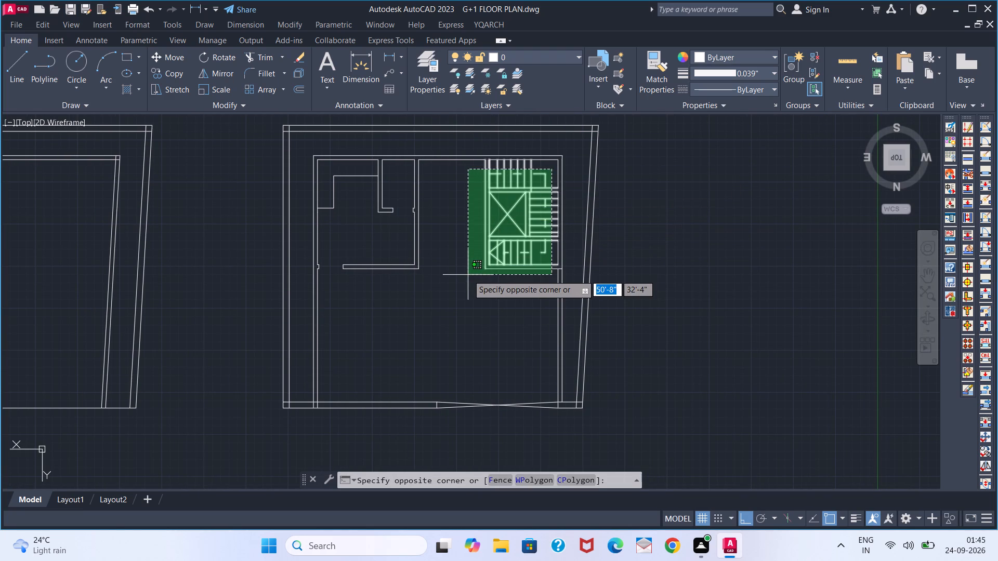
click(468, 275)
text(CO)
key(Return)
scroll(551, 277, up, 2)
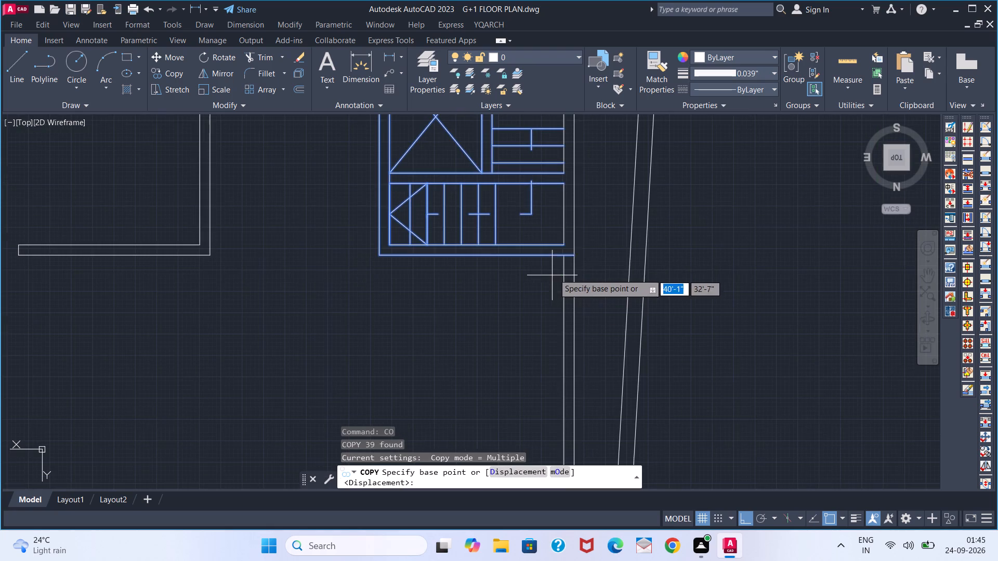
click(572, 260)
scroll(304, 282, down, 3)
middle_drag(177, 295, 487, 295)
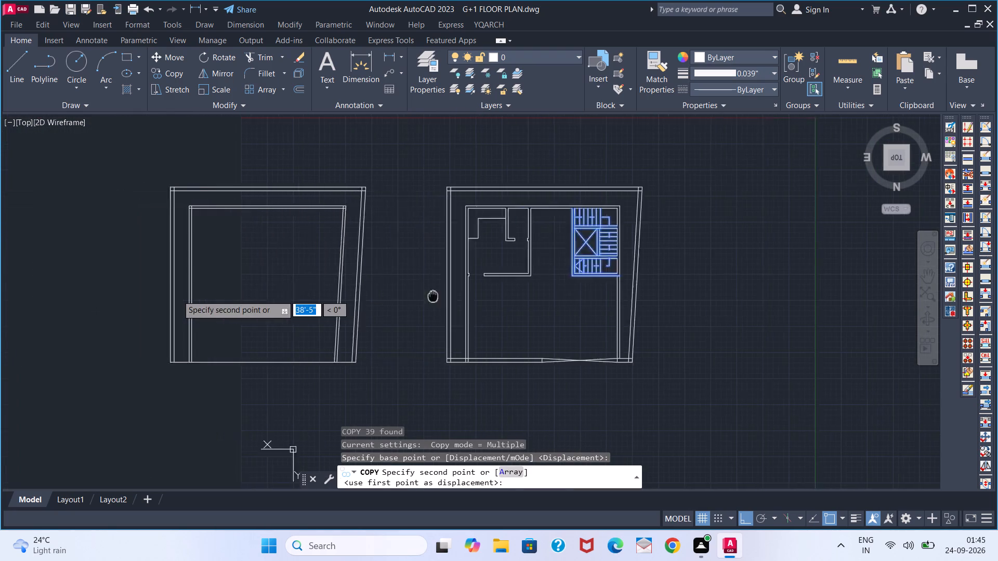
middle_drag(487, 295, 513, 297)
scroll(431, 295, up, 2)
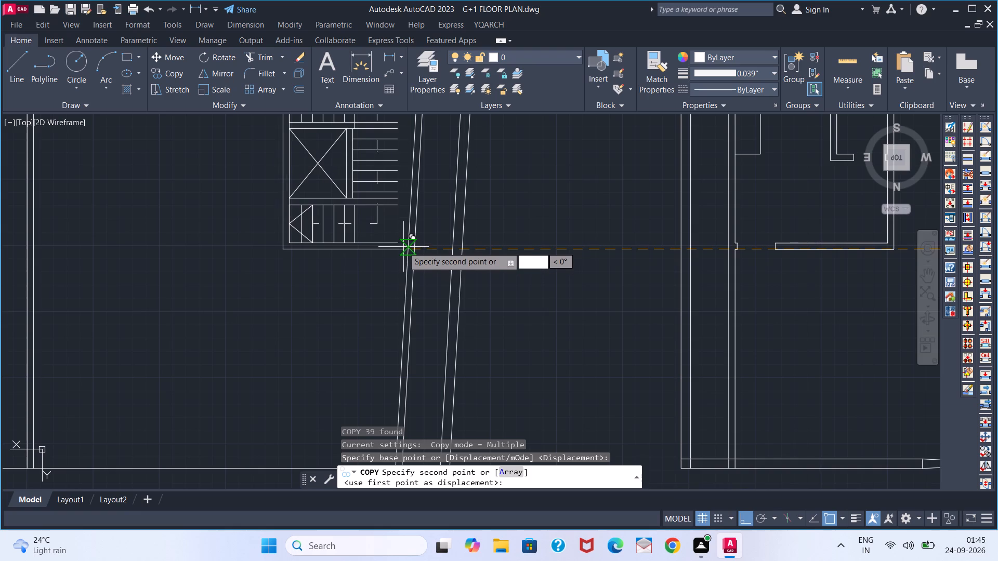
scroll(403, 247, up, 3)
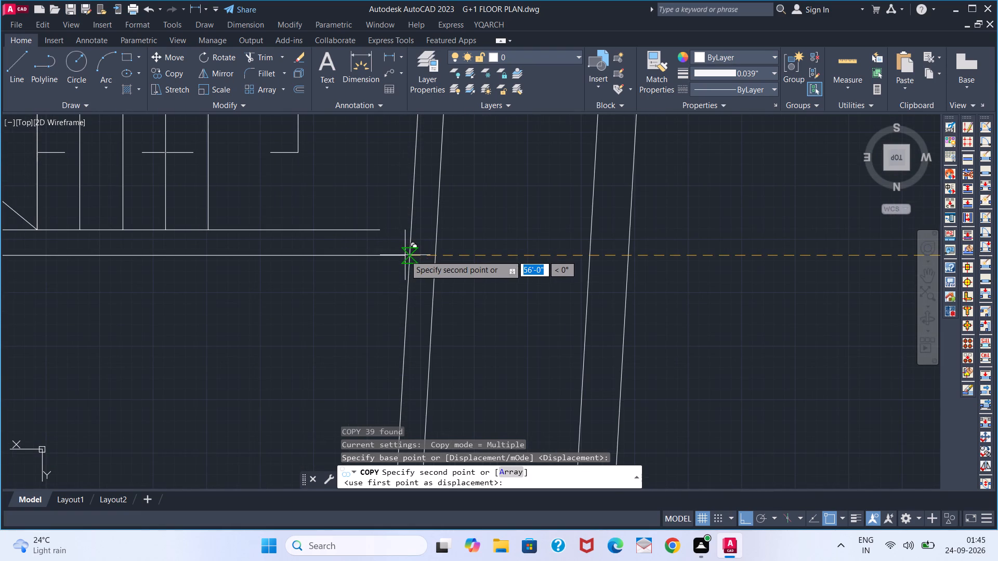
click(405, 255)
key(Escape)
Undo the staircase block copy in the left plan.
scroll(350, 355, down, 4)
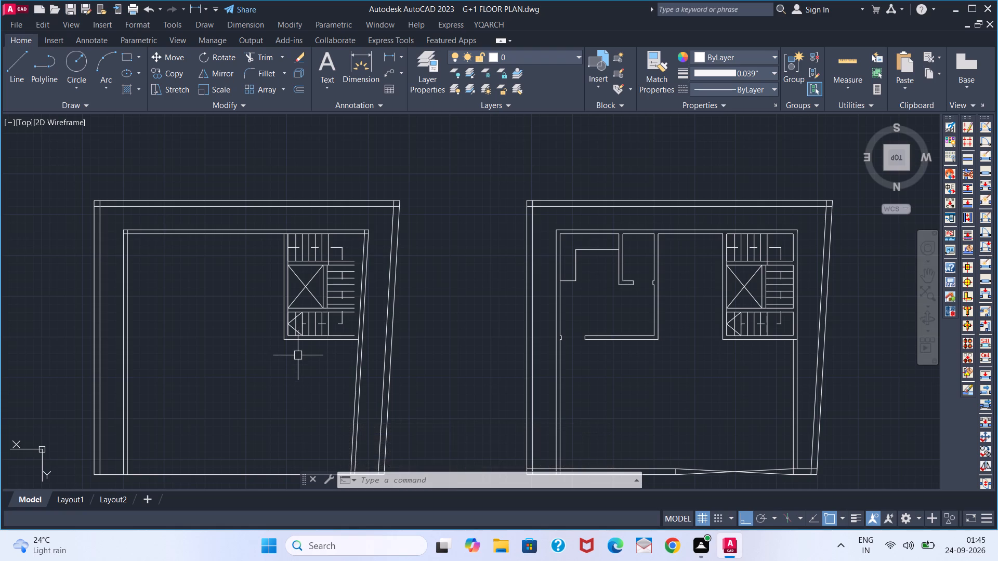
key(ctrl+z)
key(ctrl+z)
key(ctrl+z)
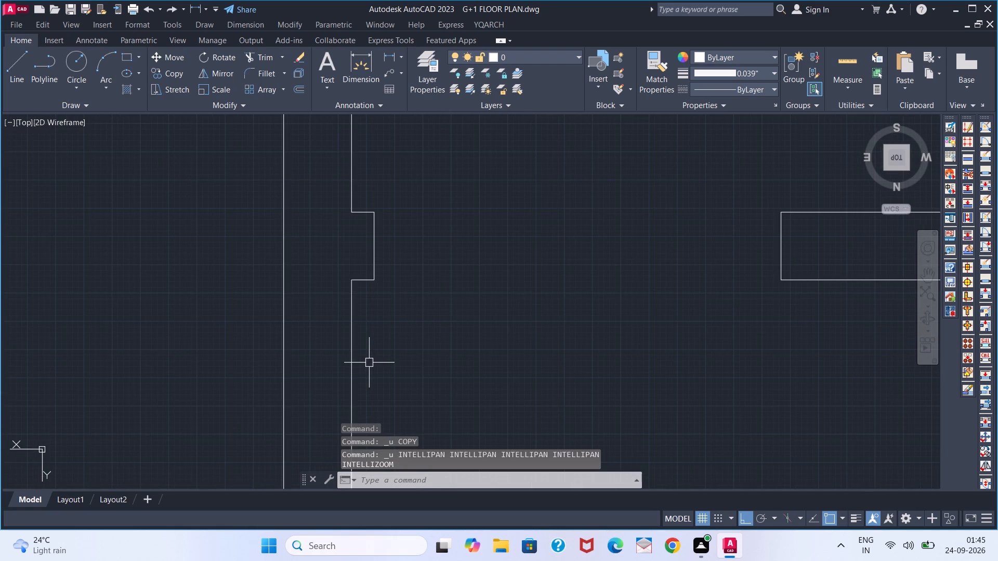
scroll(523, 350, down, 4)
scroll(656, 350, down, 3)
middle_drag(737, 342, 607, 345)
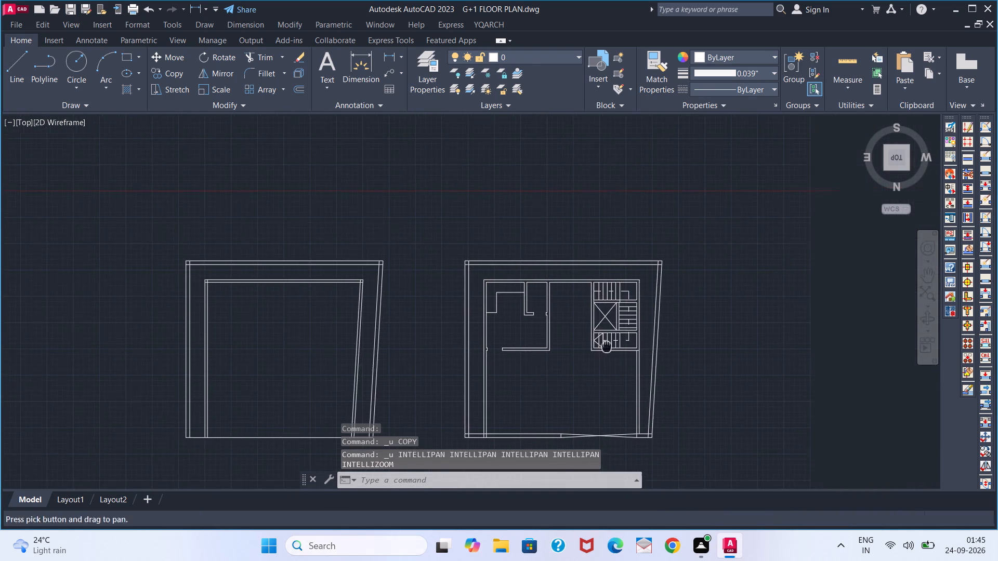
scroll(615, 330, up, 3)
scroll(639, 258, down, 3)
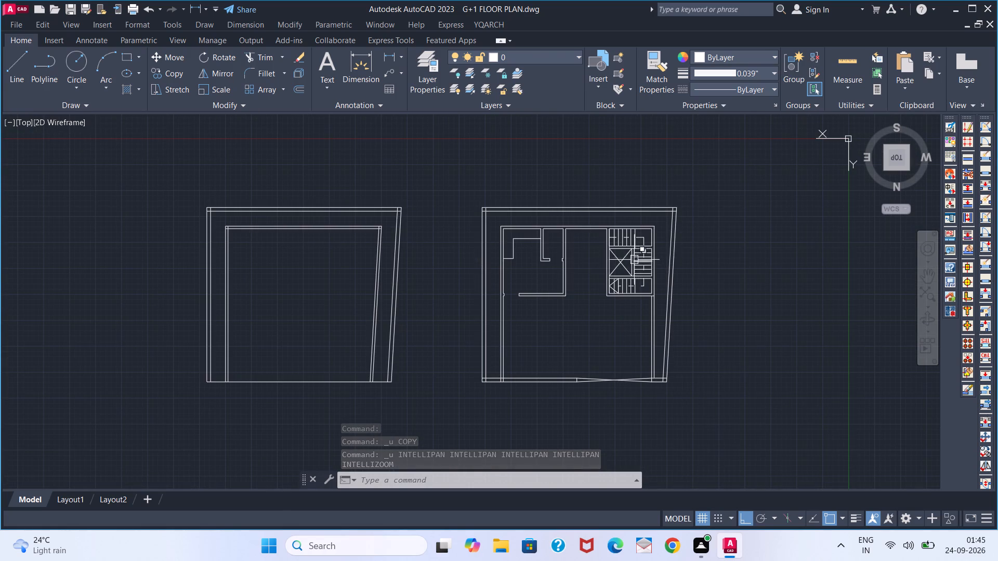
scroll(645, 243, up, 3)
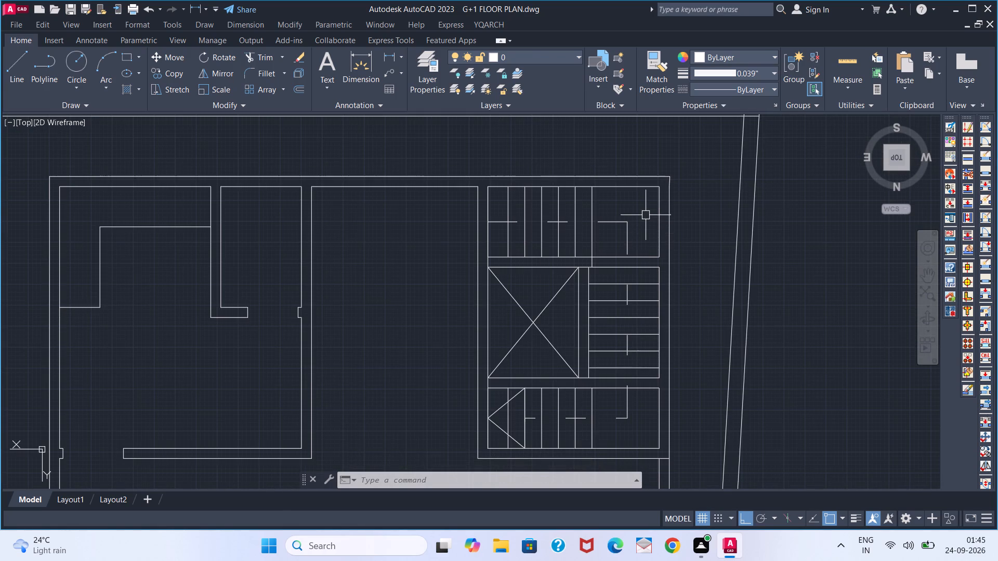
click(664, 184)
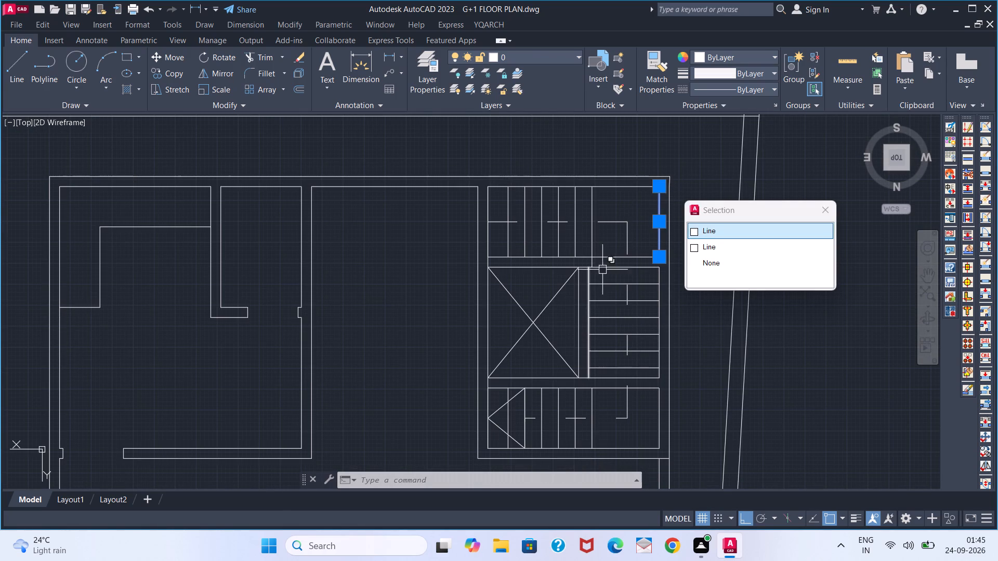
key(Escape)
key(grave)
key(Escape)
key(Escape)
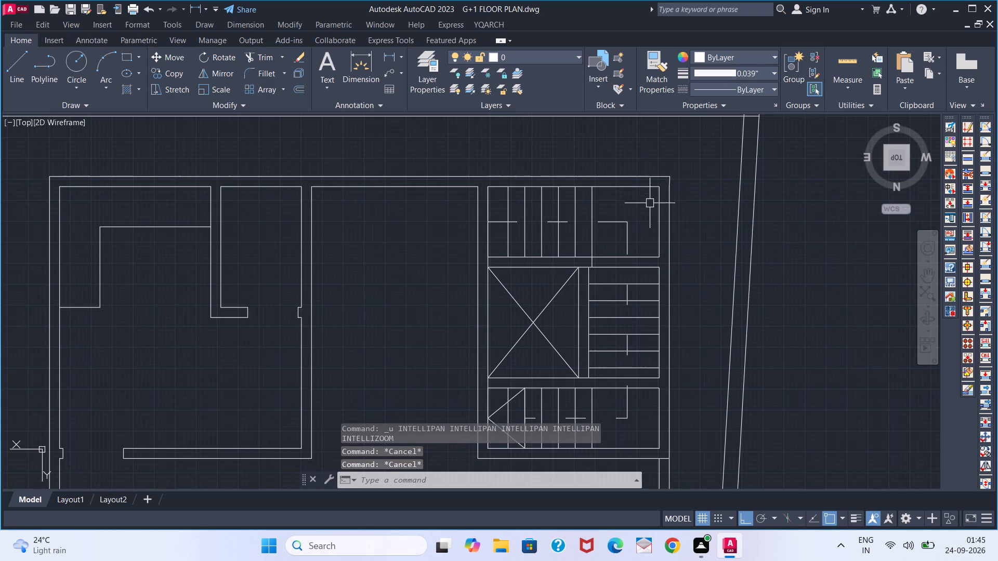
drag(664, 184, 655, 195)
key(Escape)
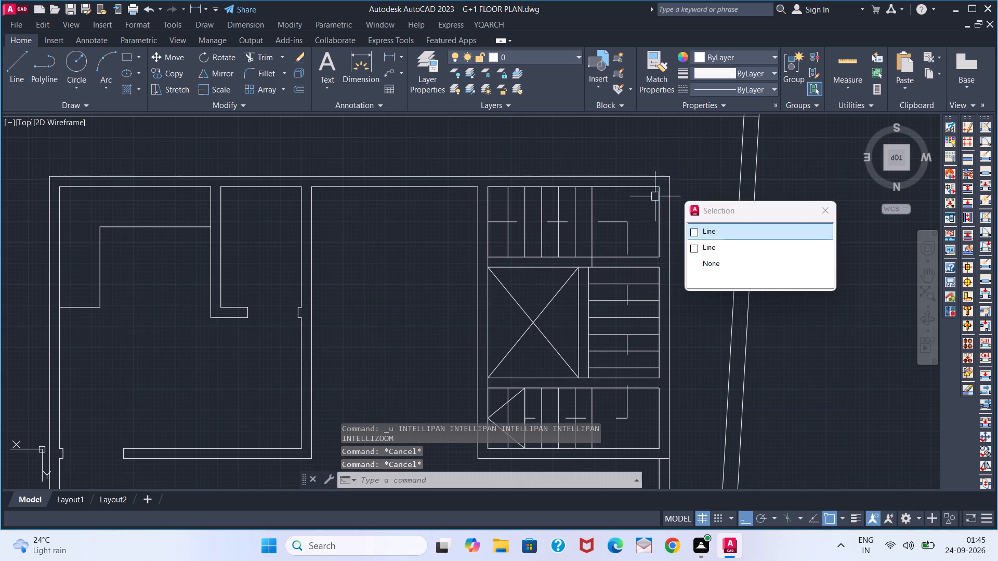
Copy the staircase block without its outer walls horizontally into the empty left plan, leaving a gap before the slanted inner wall.
scroll(665, 185, up, 3)
click(649, 177)
scroll(587, 280, down, 4)
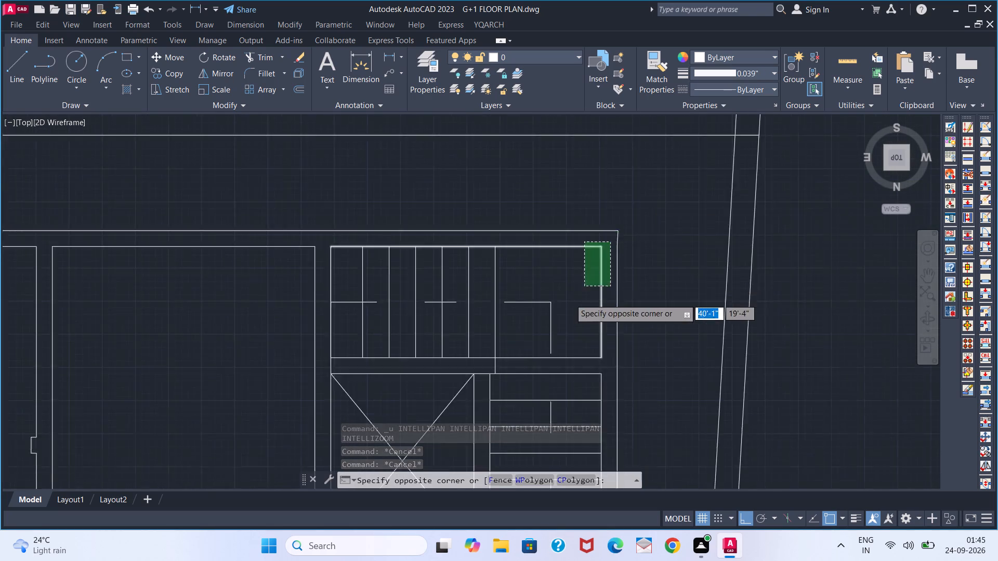
scroll(457, 402, down, 1)
middle_drag(457, 402, 495, 245)
scroll(495, 308, up, 2)
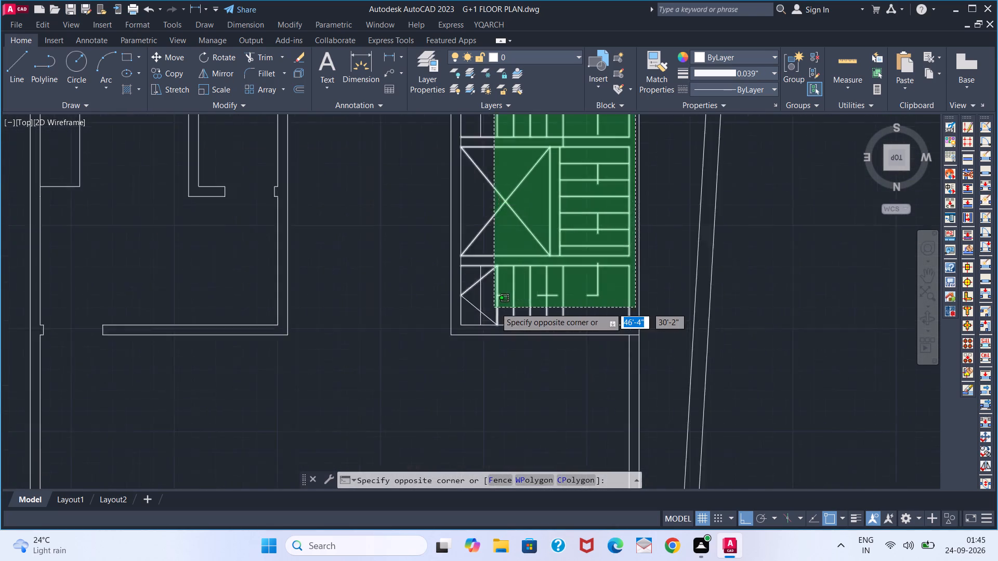
scroll(495, 308, up, 1)
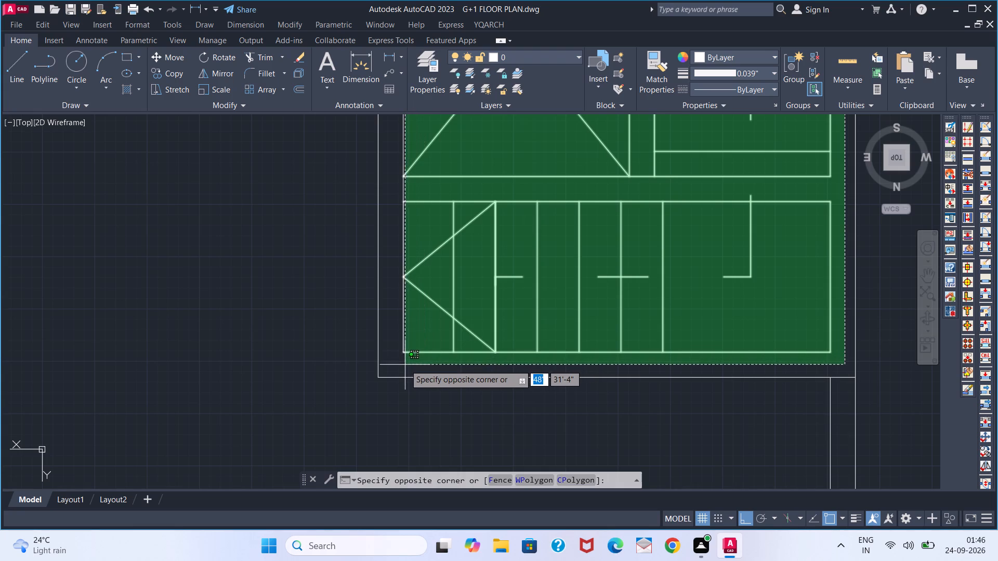
click(397, 360)
scroll(452, 370, down, 4)
scroll(490, 356, up, 2)
key(c)
key(o)
key(Return)
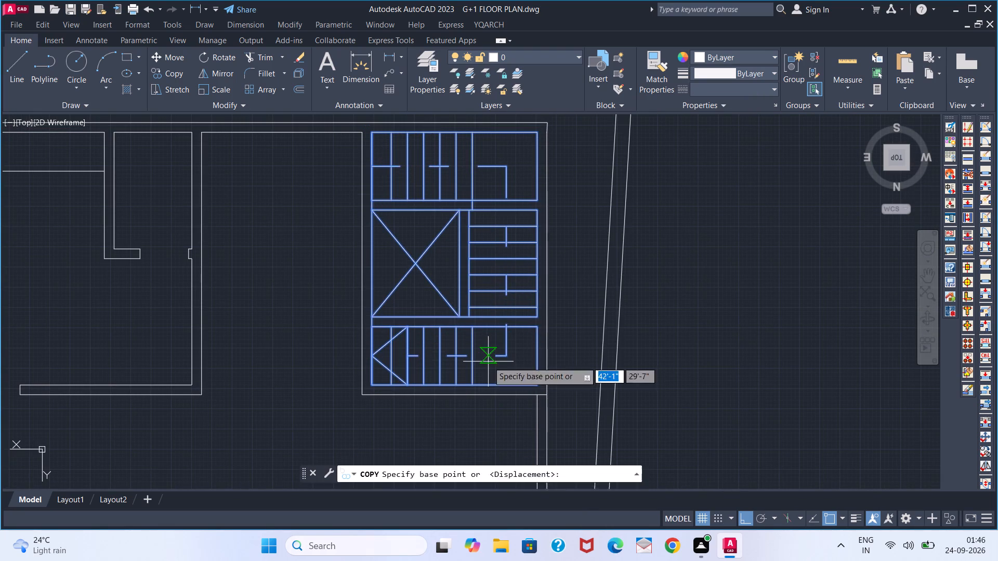
scroll(532, 388, up, 3)
click(543, 385)
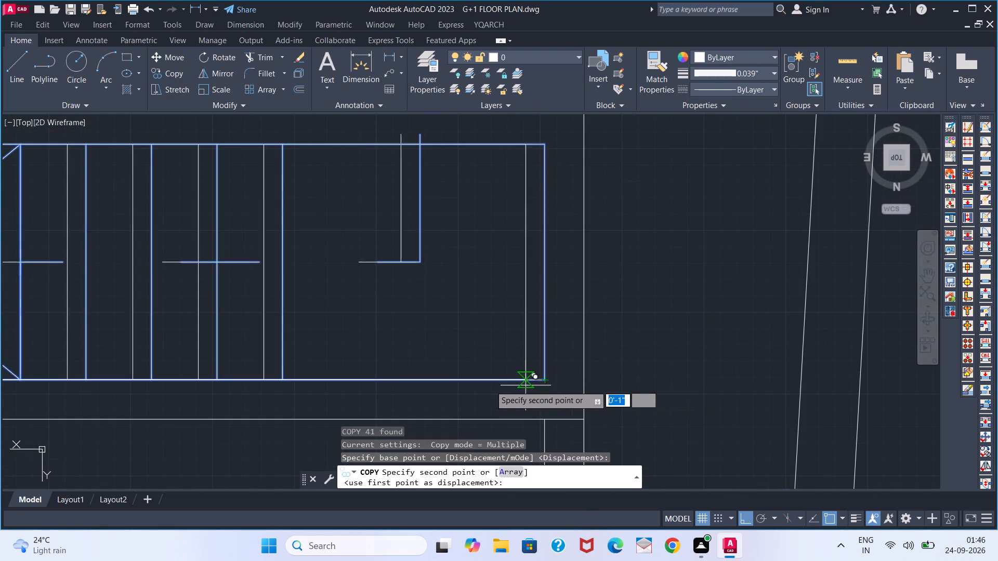
scroll(416, 388, down, 4)
scroll(185, 388, down, 4)
middle_drag(177, 385, 437, 351)
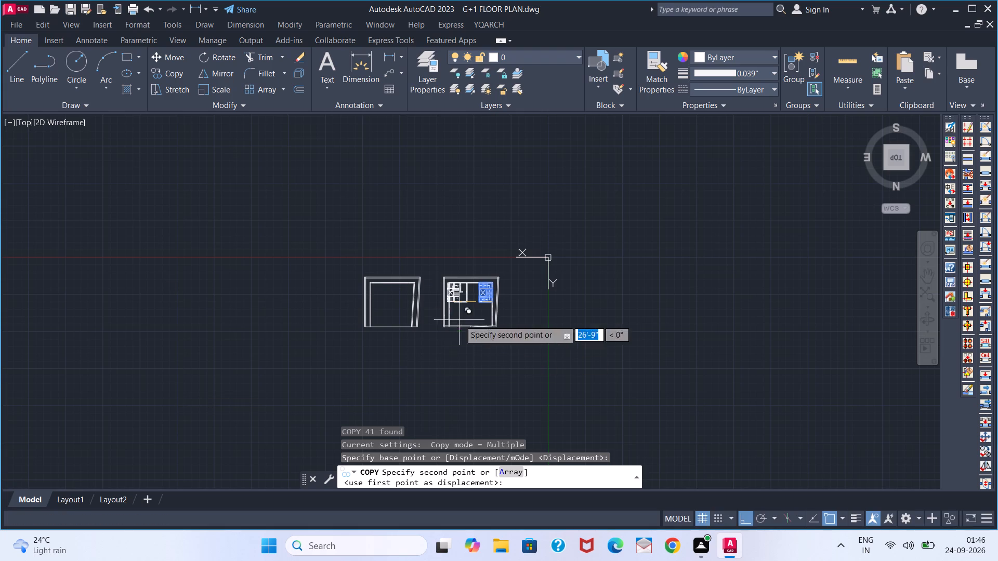
scroll(415, 316, up, 7)
middle_drag(362, 226, 435, 476)
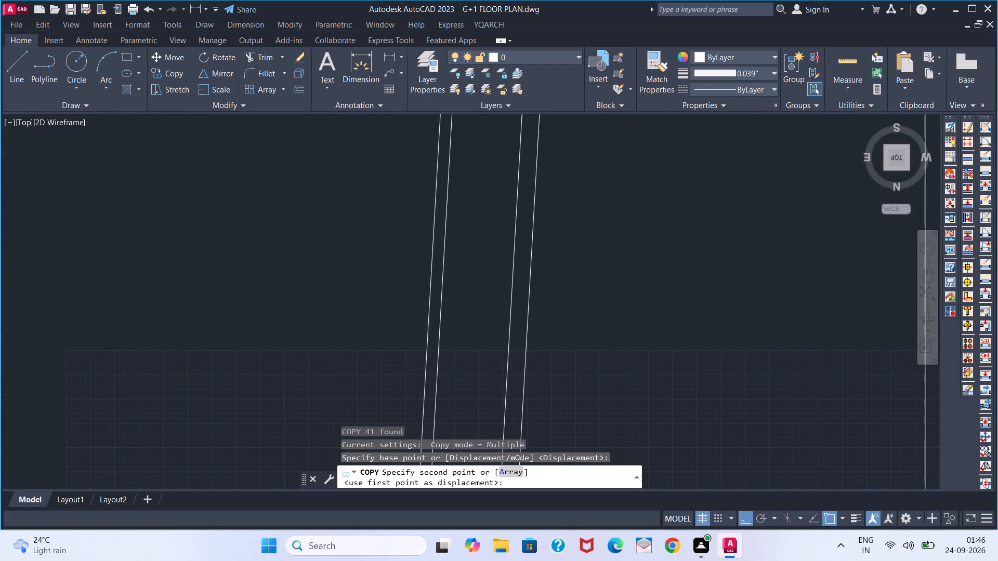
middle_drag(435, 476, 435, 472)
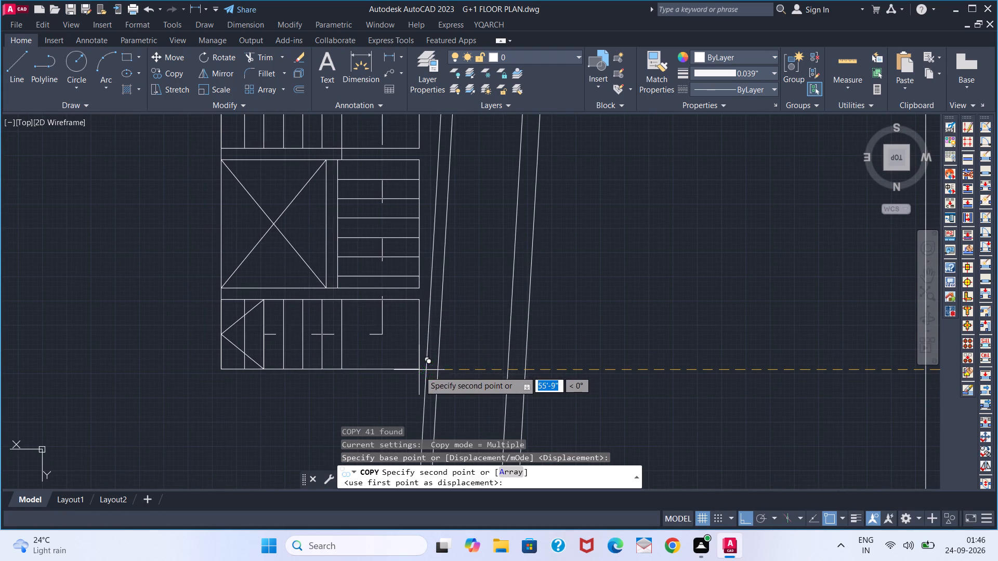
scroll(419, 371, down, 3)
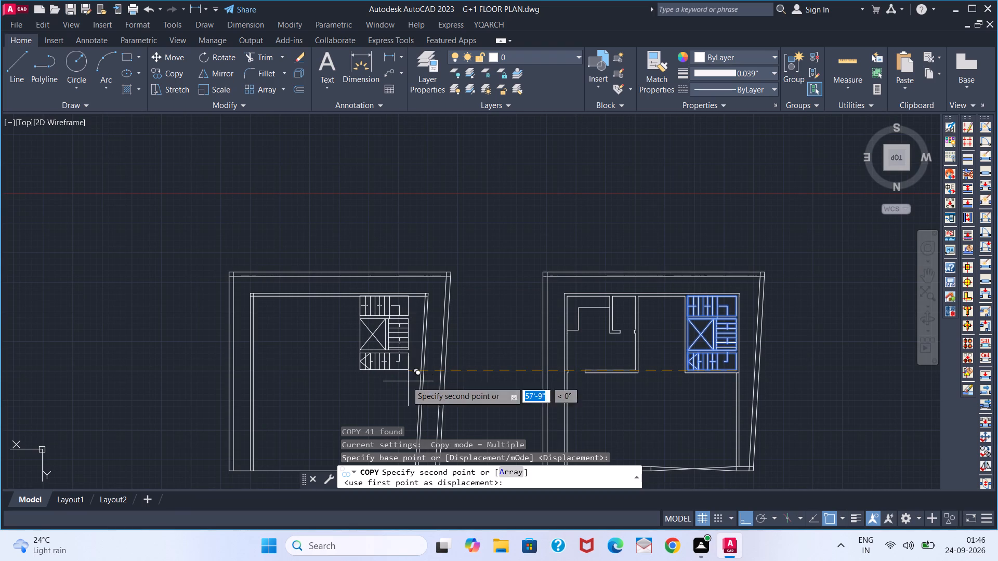
click(391, 384)
key(Escape)
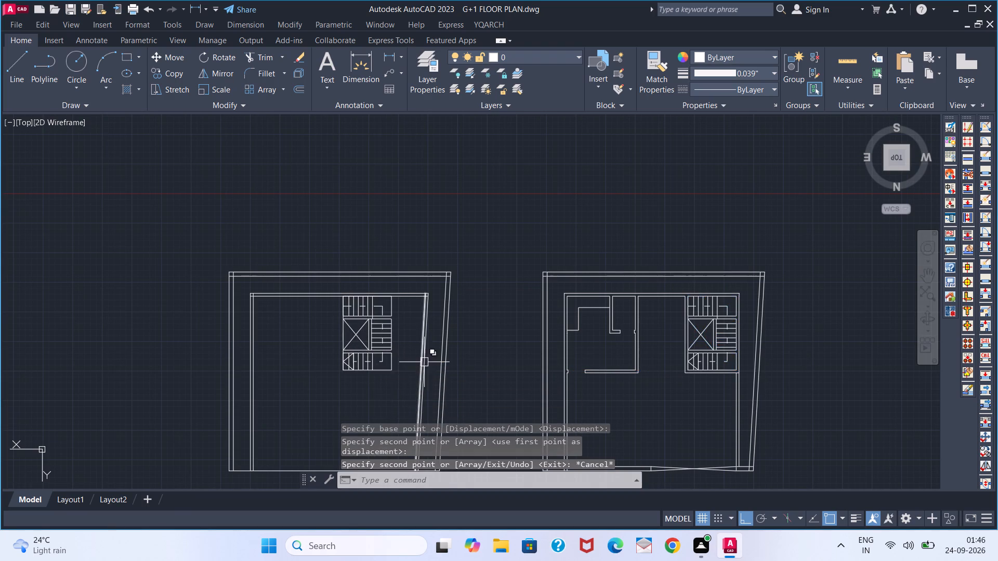
Draw a vertical line in the left plan from the top end of the slanted wall's inner face to the bottom boundary line.
scroll(424, 362, up, 2)
key(l)
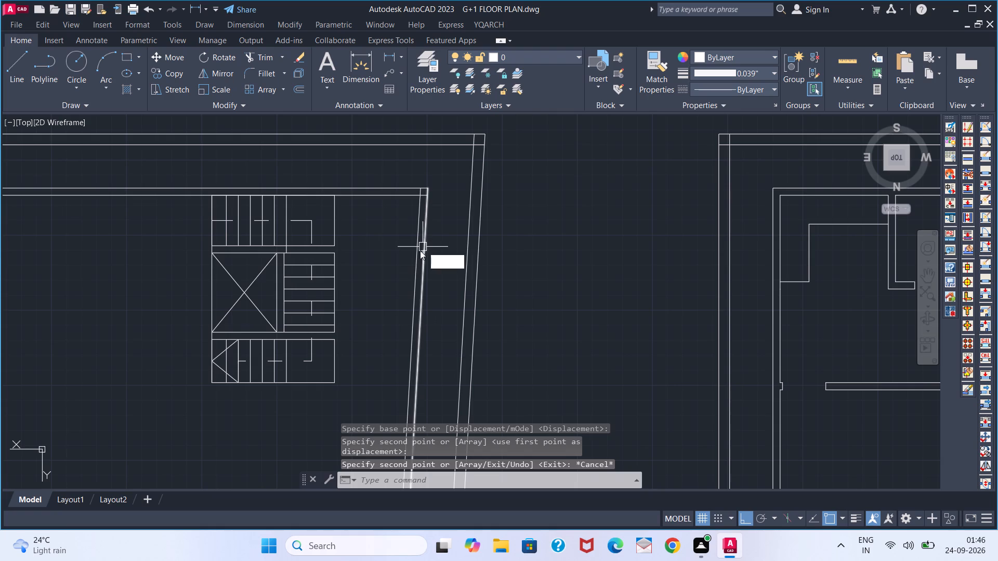
key(Return)
scroll(415, 195, up, 4)
click(429, 152)
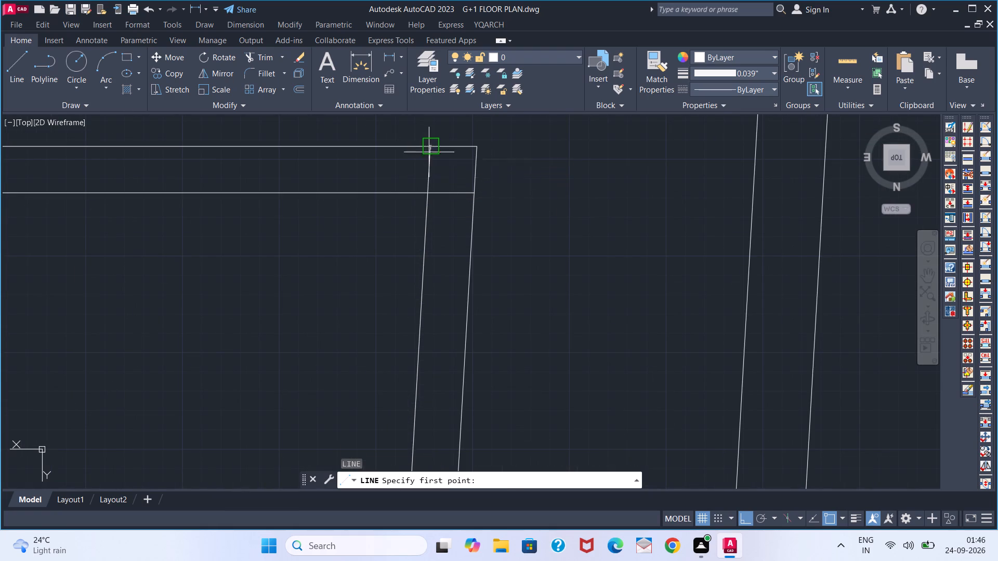
scroll(421, 384, down, 5)
middle_drag(421, 399, 401, 169)
middle_drag(391, 424, 385, 152)
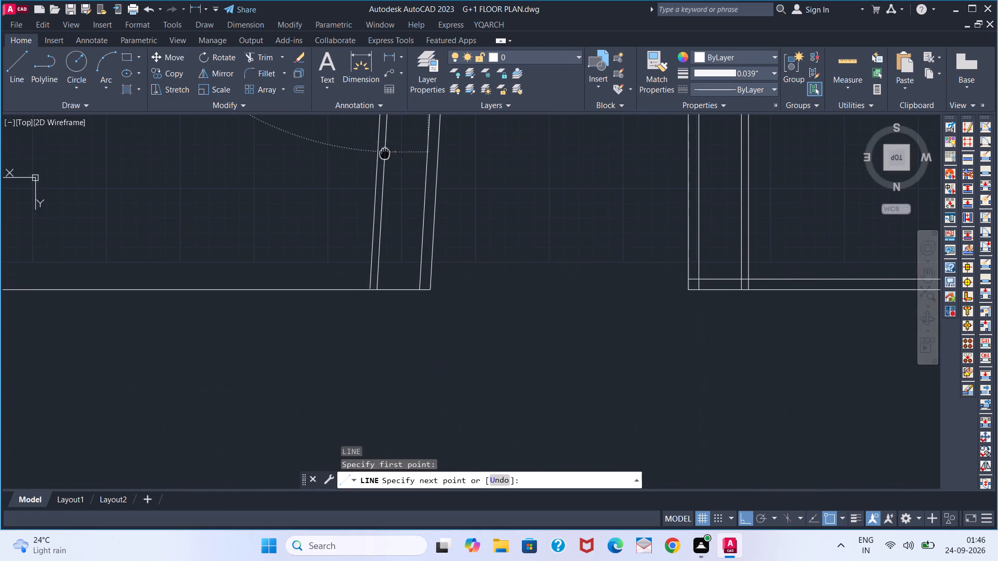
click(392, 286)
key(space)
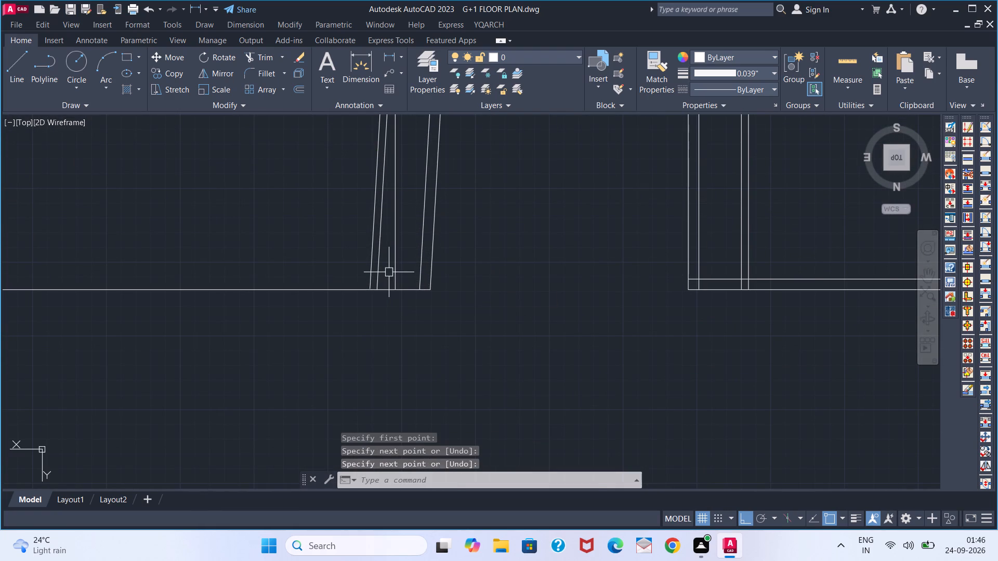
Delete the two slanted inner wall lines of the left plan, keeping the new vertical line.
click(388, 272)
click(355, 269)
key(Delete)
scroll(359, 264, down, 2)
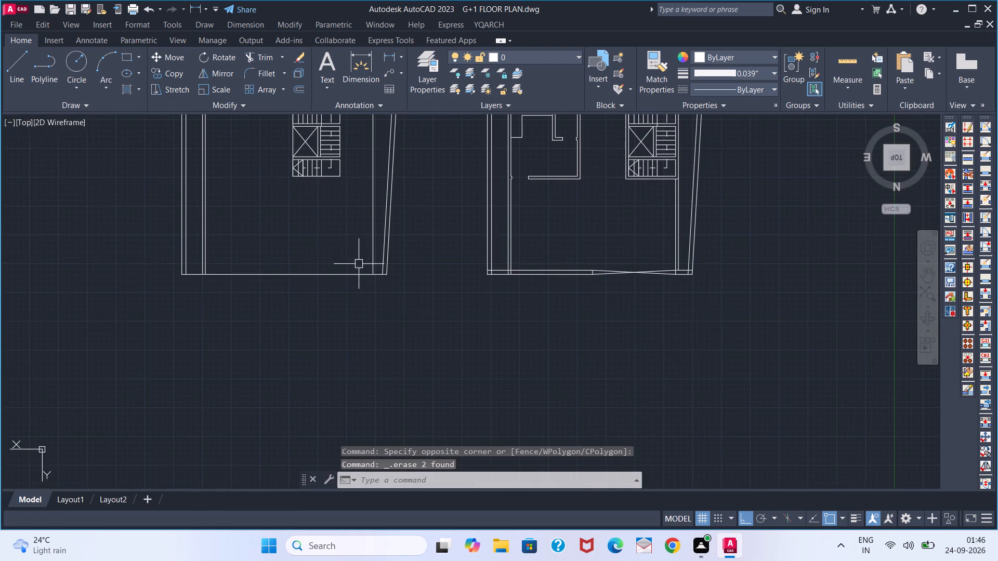
middle_drag(336, 242, 331, 327)
scroll(363, 284, up, 2)
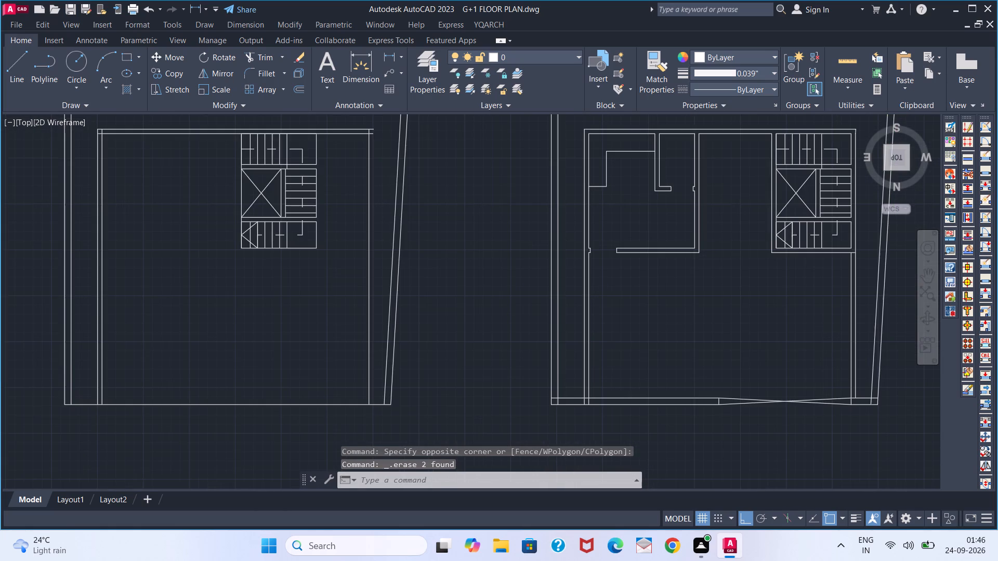
Offset the left plan's new vertical wall line 6 inches toward the interior to form the wall's inner face.
key(o)
key(Return)
key(6)
key(Return)
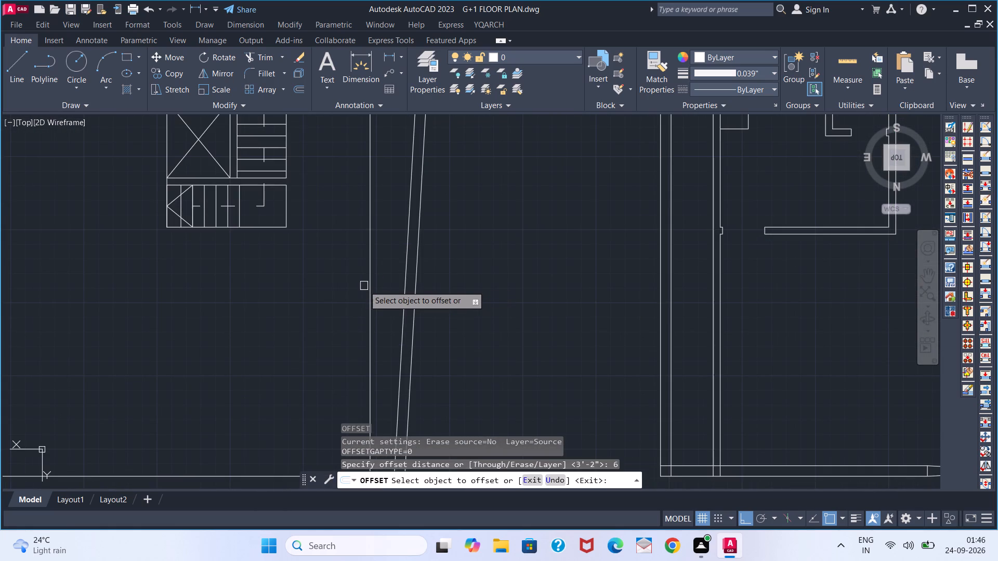
click(368, 286)
click(333, 288)
key(space)
Trim the overshooting and crossing wall lines at the left plan's upper corner beside the new vertical wall.
middle_drag(340, 249, 352, 406)
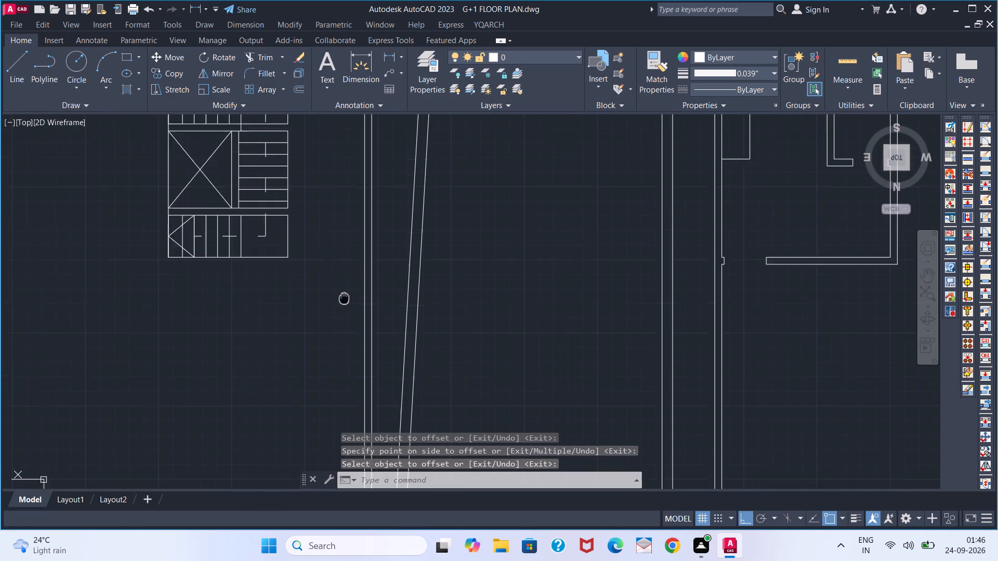
middle_drag(352, 406, 357, 558)
middle_drag(404, 376, 415, 331)
key(t)
key(r)
key(space)
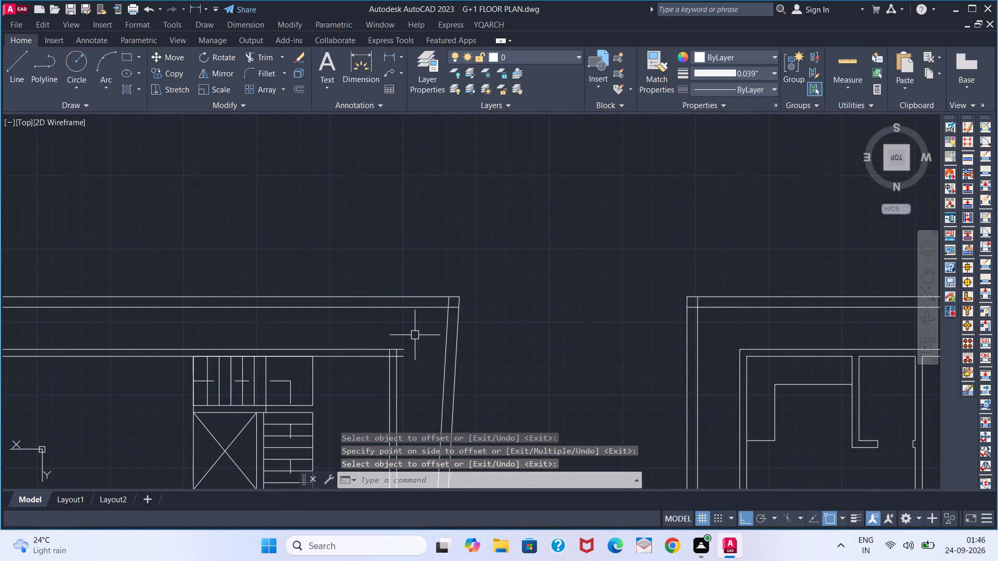
click(406, 355)
click(405, 348)
scroll(398, 351, up, 3)
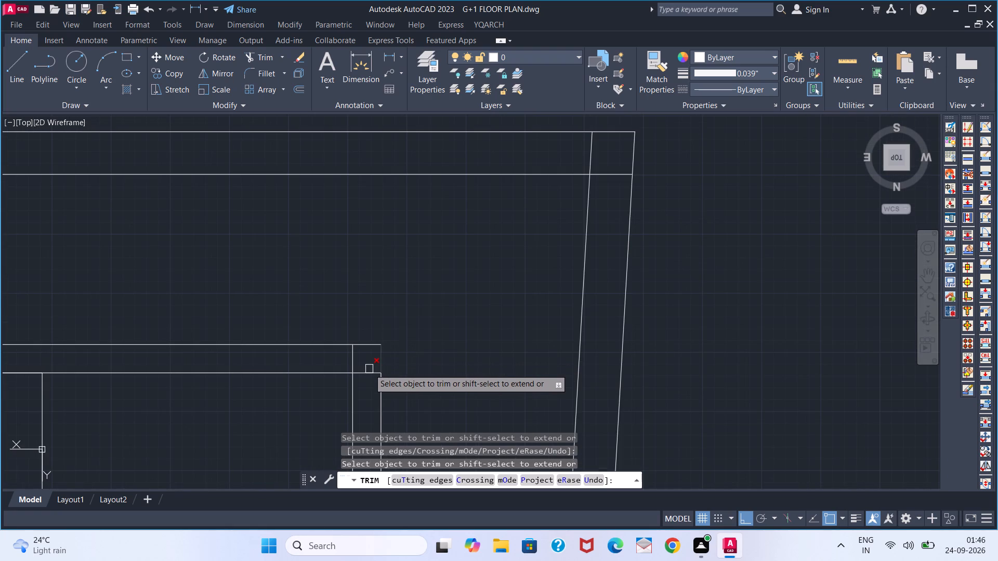
click(365, 372)
click(354, 364)
key(space)
Move the left plan's staircase block horizontally so its outer edge meets the new vertical wall's inner face.
scroll(354, 365, down, 4)
middle_drag(305, 422, 333, 394)
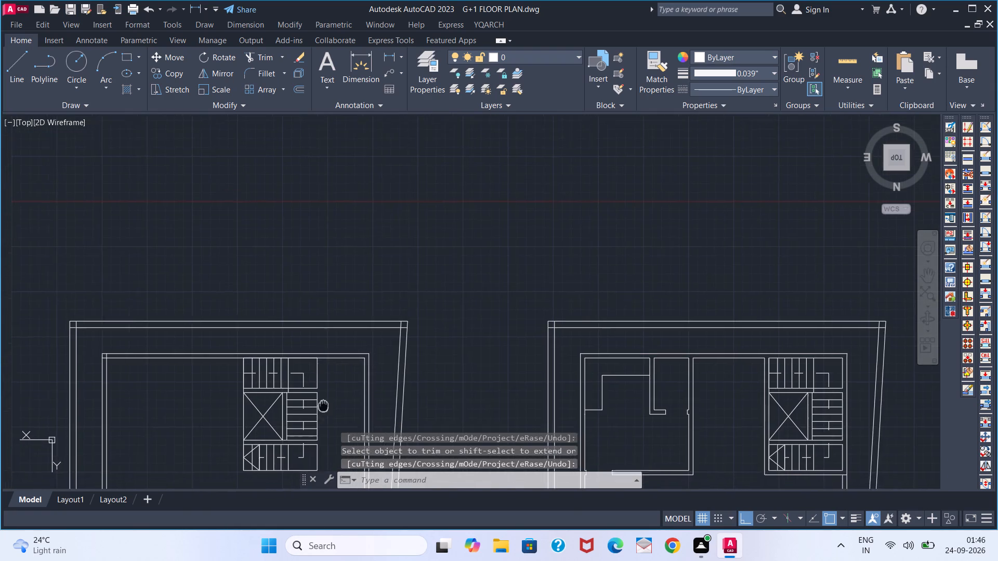
middle_drag(333, 394, 334, 393)
click(349, 363)
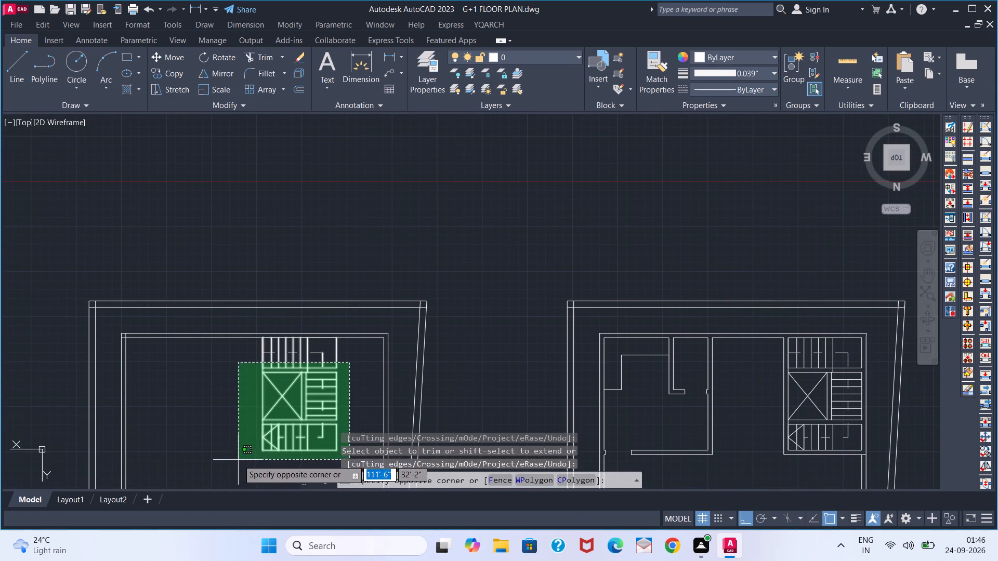
click(238, 460)
middle_drag(246, 432, 273, 312)
key(m)
key(Return)
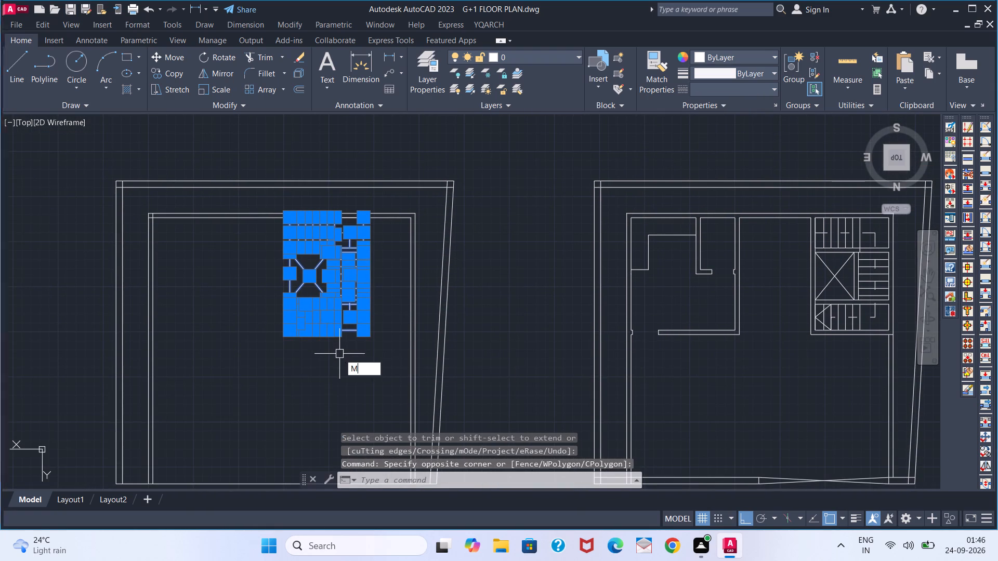
click(366, 334)
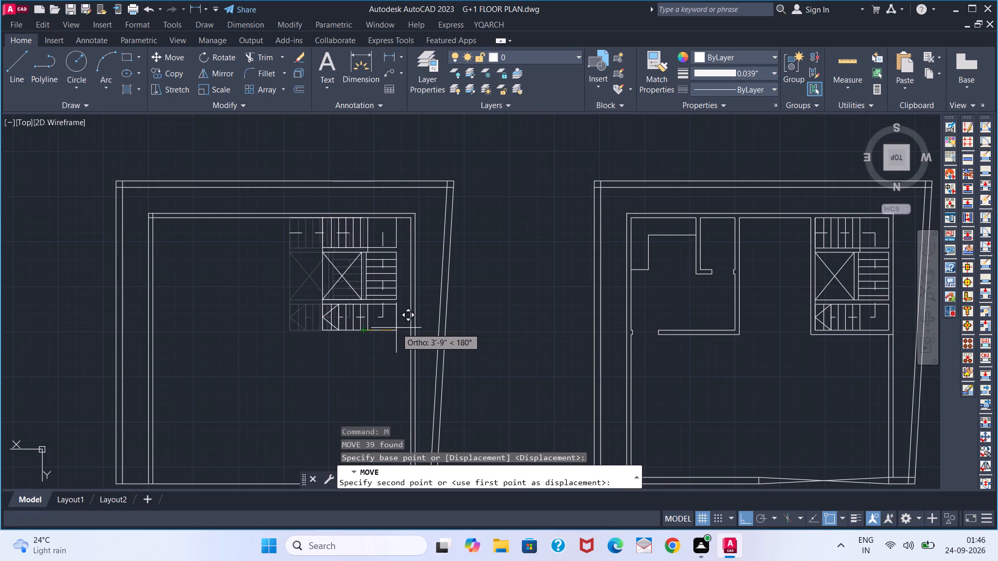
click(403, 330)
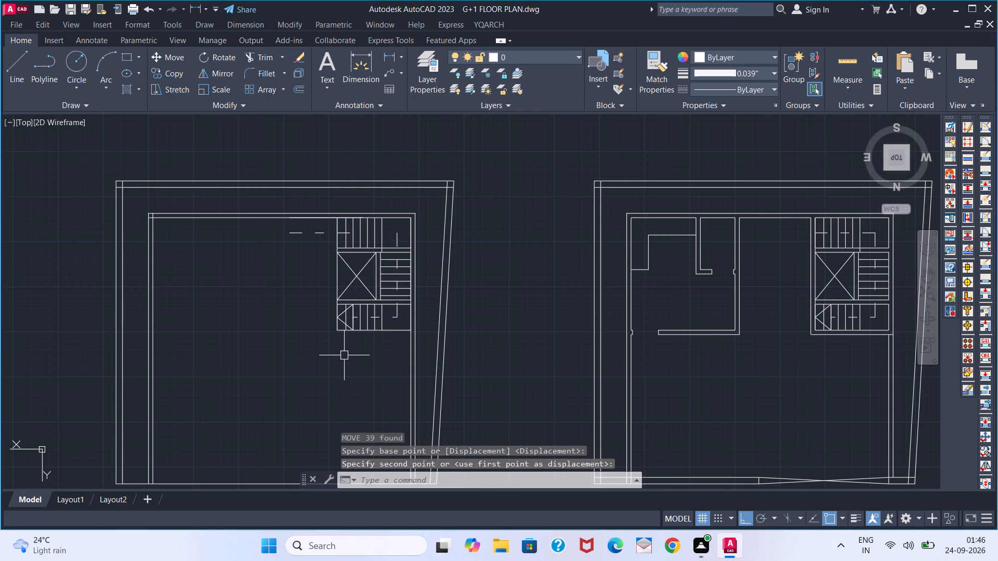
Move the left-behind dashed walking line horizontally into the staircase's upper flight, ending at the top of the vertical walking line.
click(311, 230)
key(m)
key(Return)
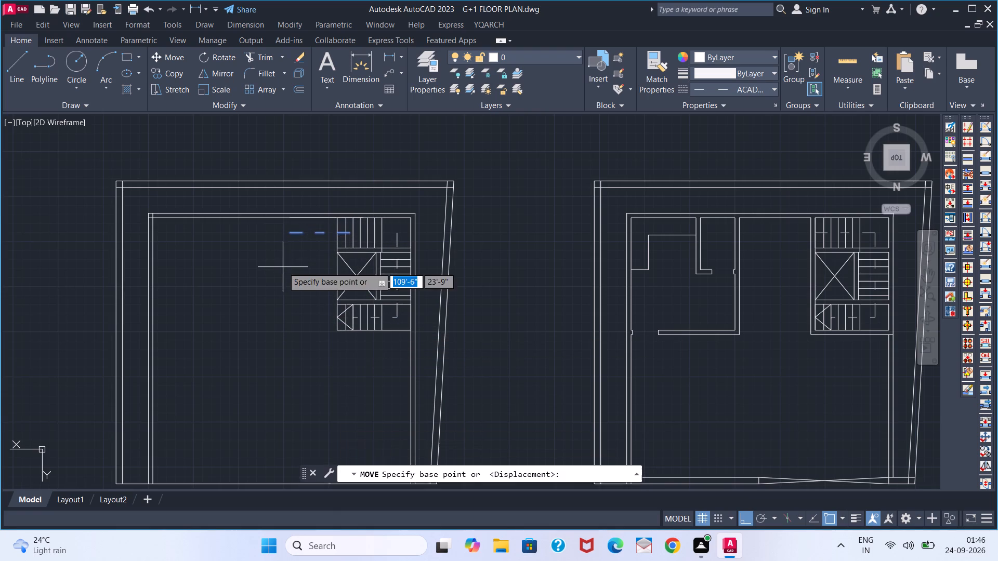
scroll(354, 235, up, 4)
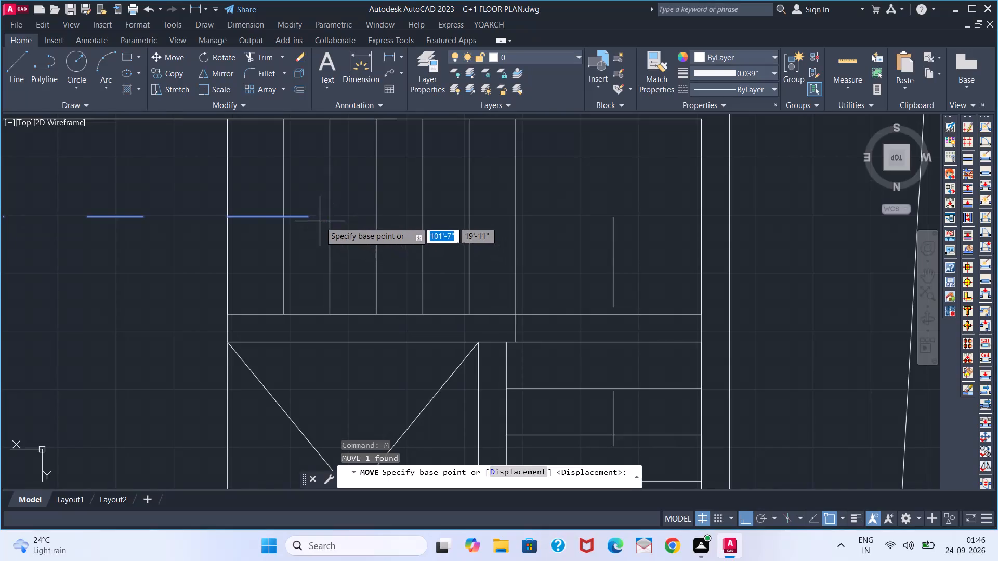
click(311, 220)
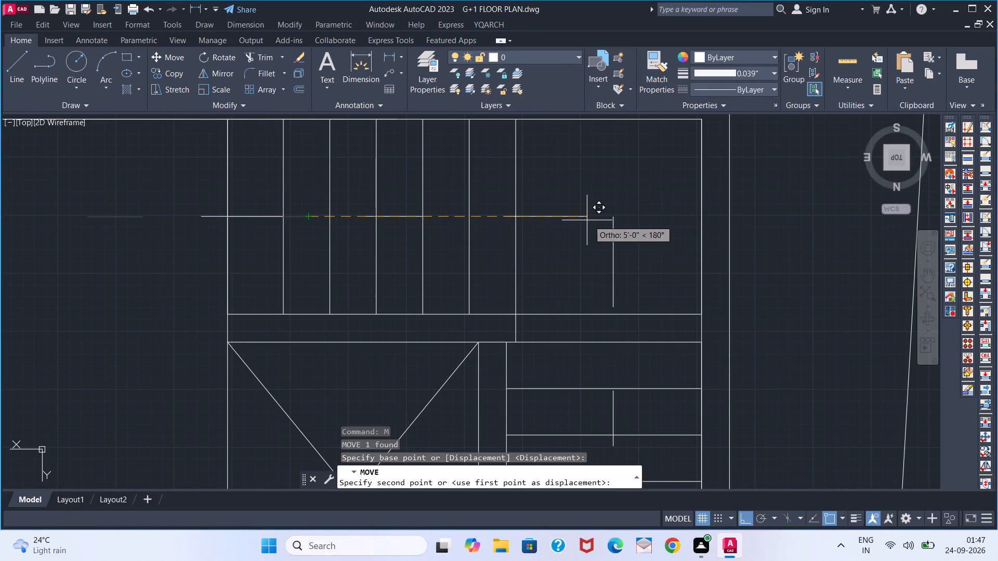
click(608, 220)
scroll(587, 232, down, 4)
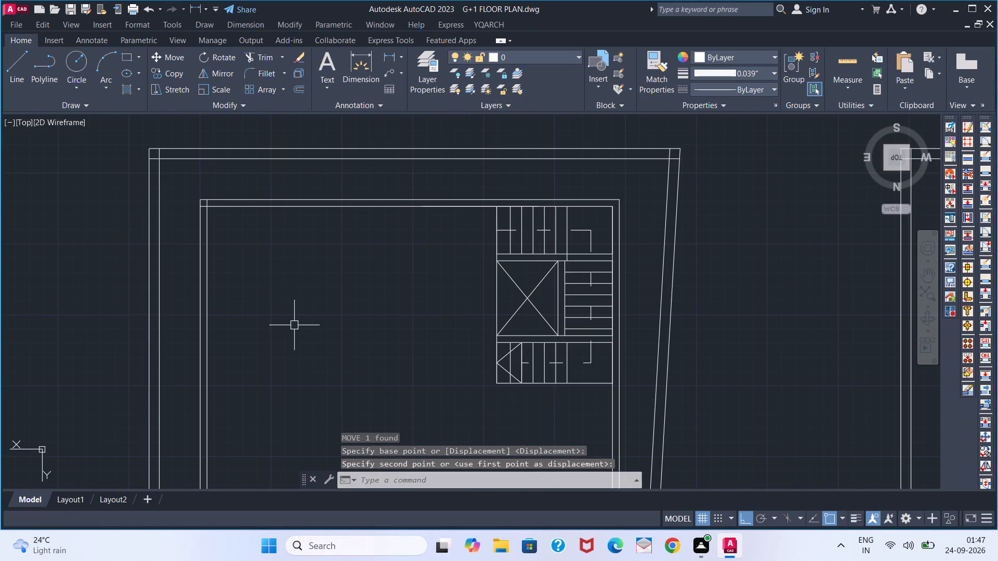
Review the task brief and compare the left floor plan with the right plan's room layout.
scroll(366, 338, down, 2)
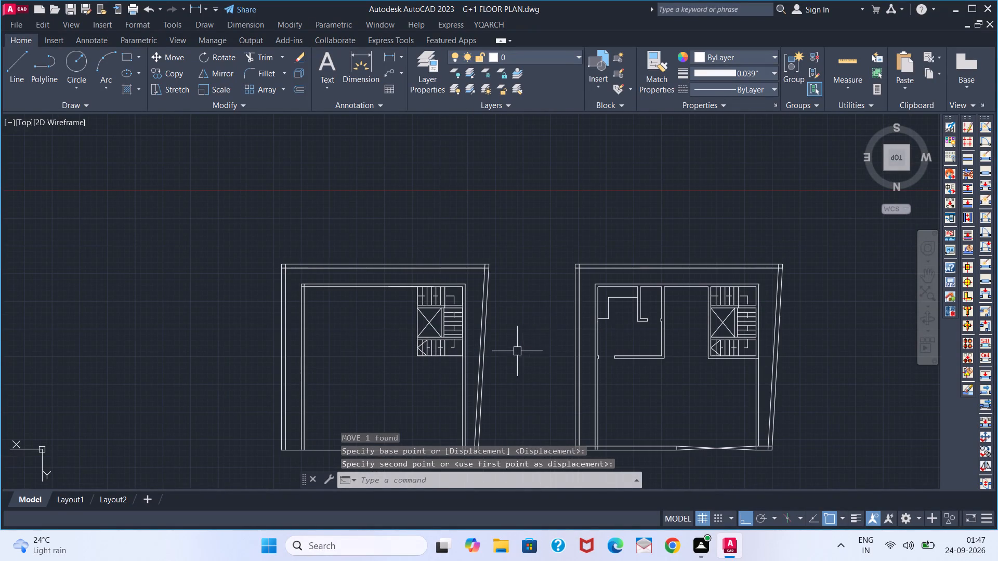
middle_drag(519, 349, 589, 266)
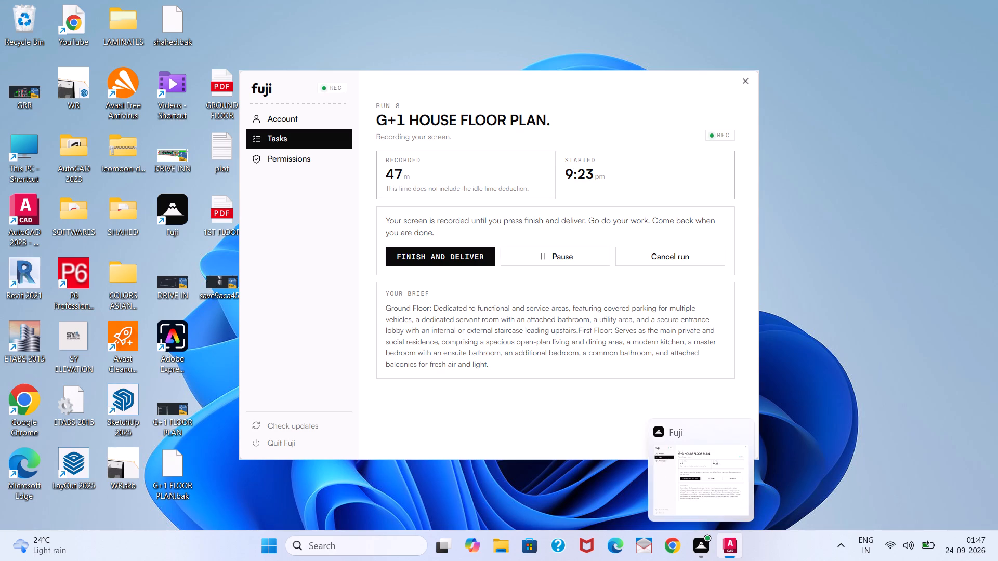
middle_drag(397, 352, 378, 400)
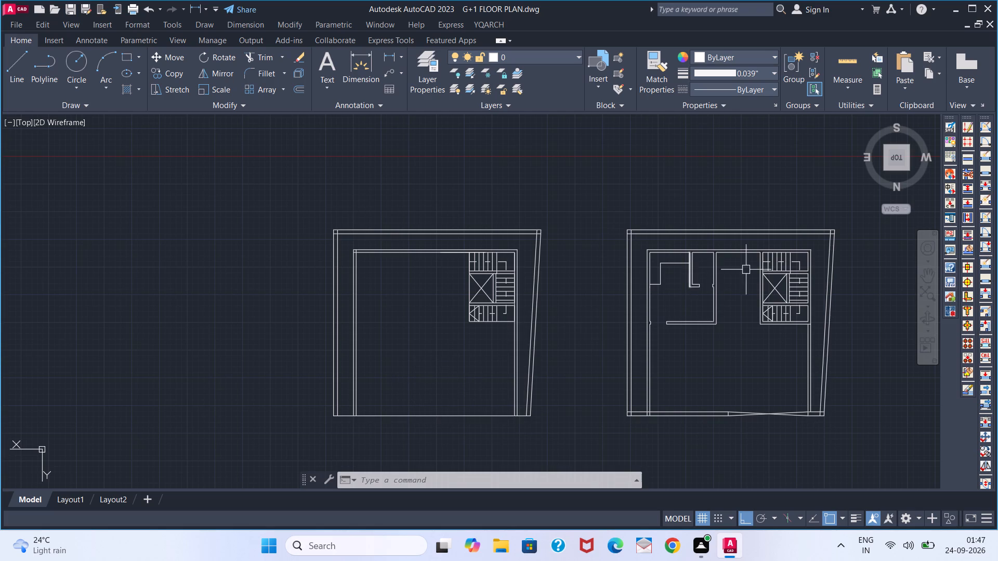
scroll(712, 259, up, 4)
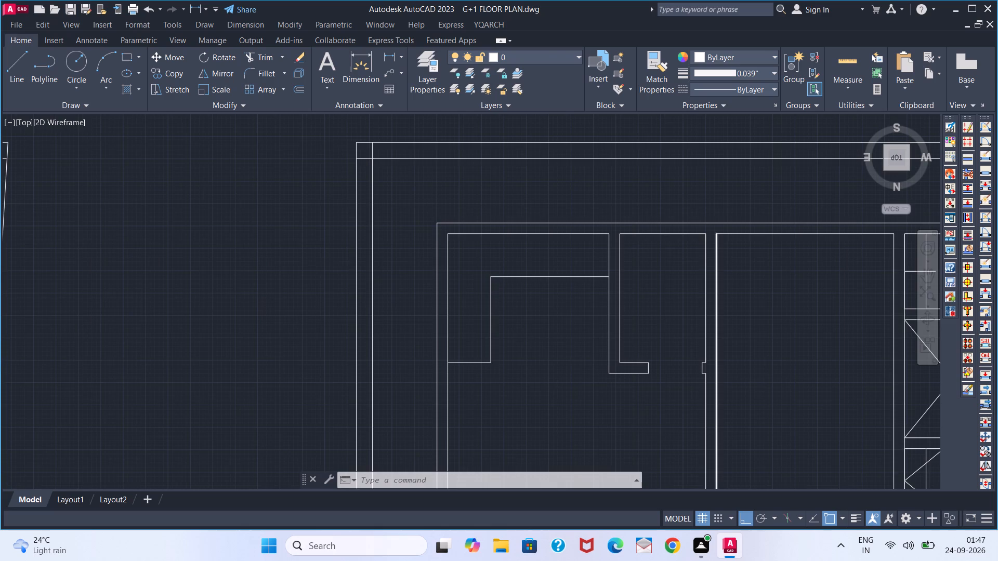
scroll(719, 259, down, 3)
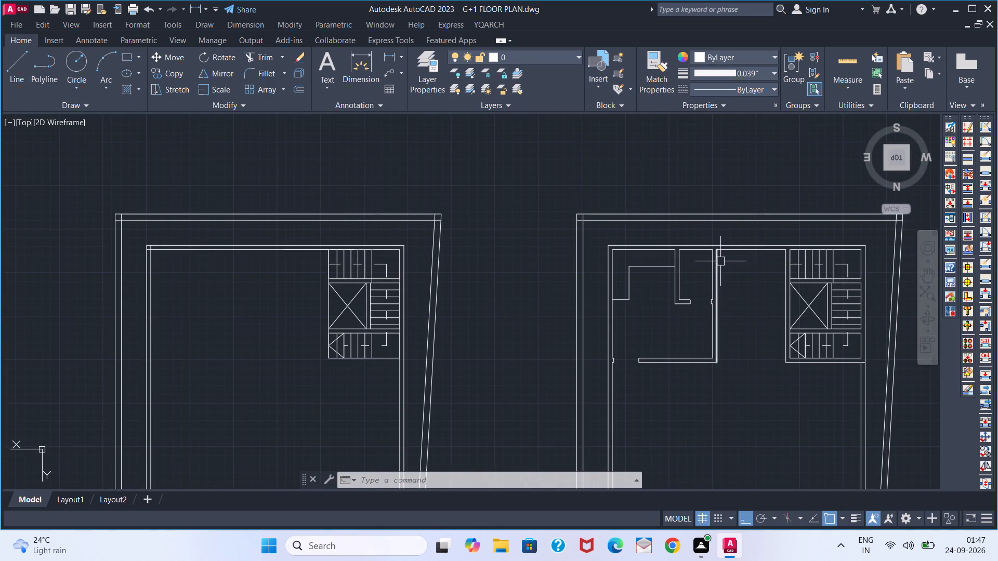
scroll(737, 270, down, 2)
middle_drag(727, 332, 712, 297)
scroll(678, 319, up, 2)
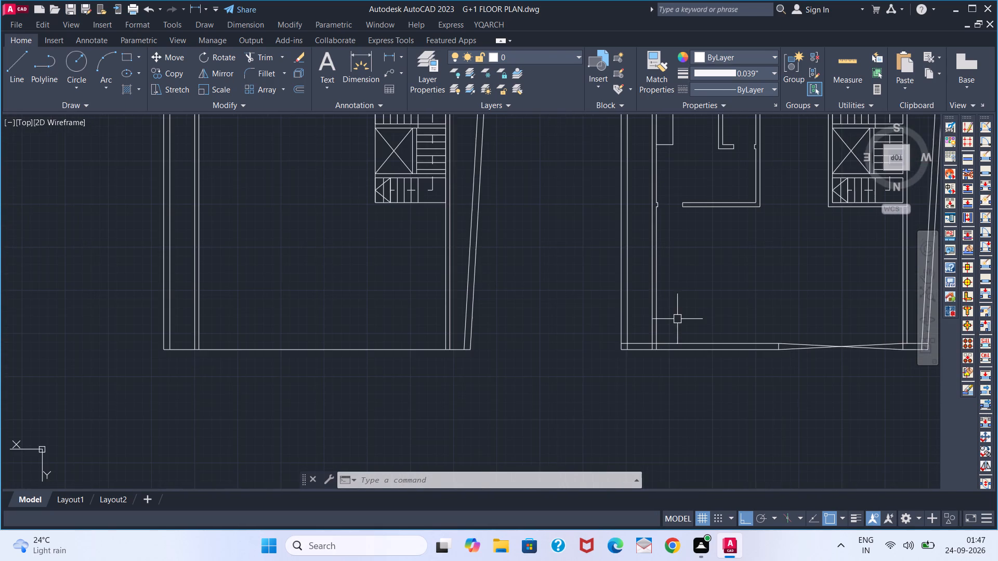
scroll(699, 312, down, 2)
middle_drag(735, 298, 637, 311)
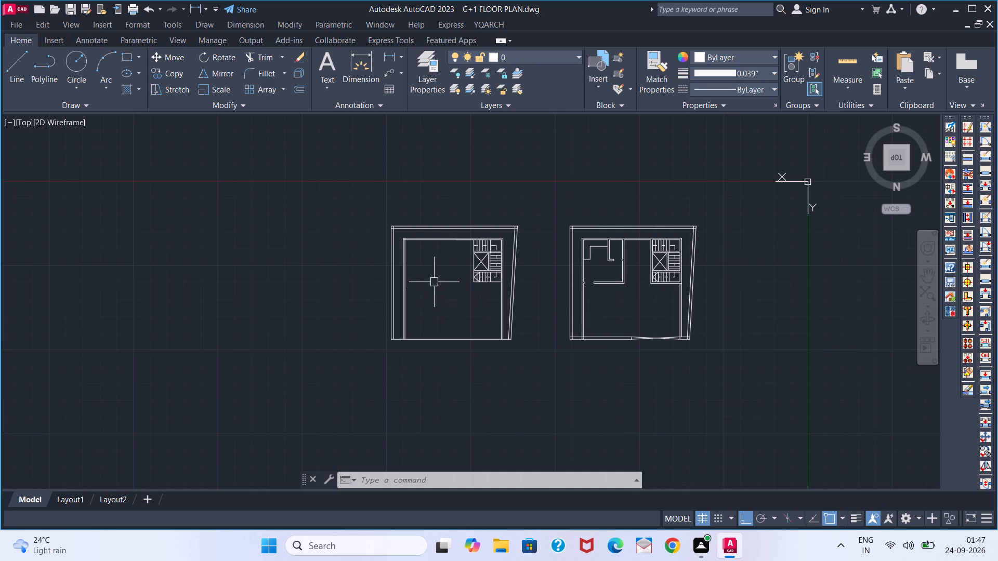
scroll(428, 270, up, 1)
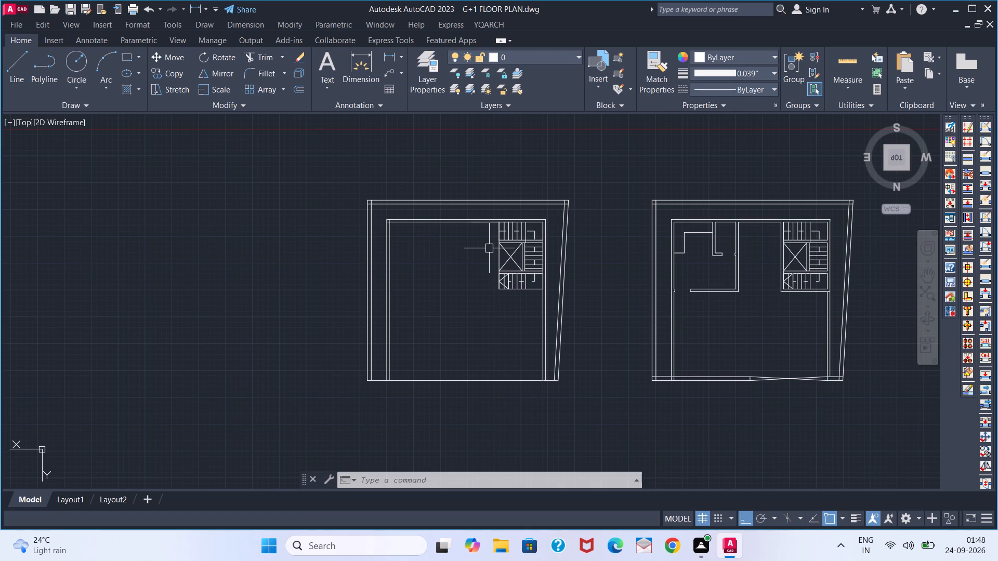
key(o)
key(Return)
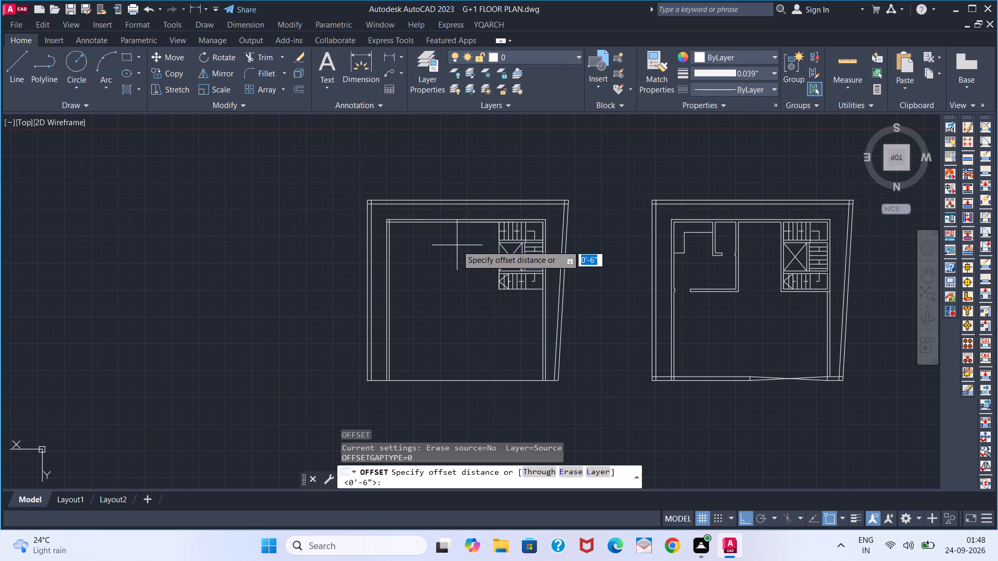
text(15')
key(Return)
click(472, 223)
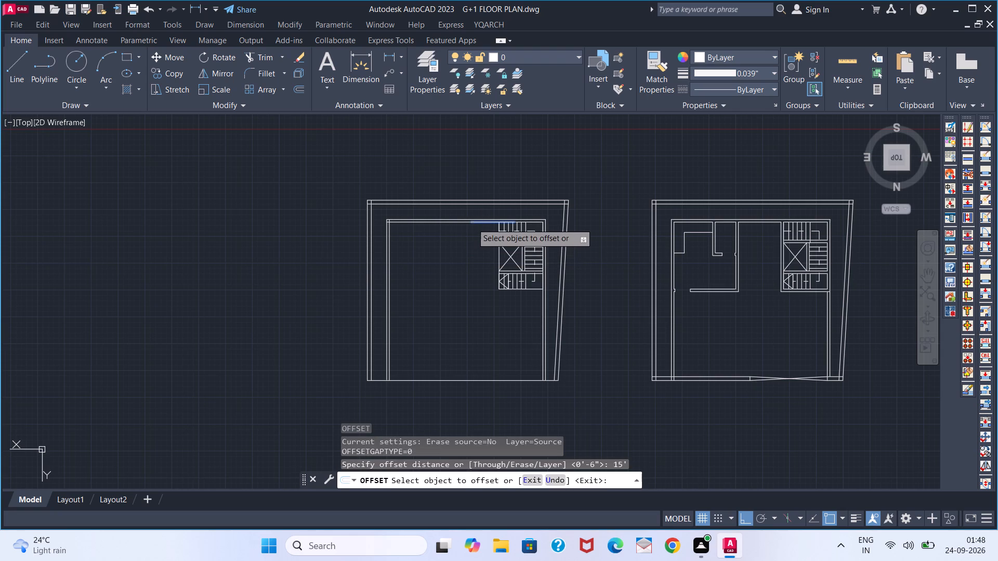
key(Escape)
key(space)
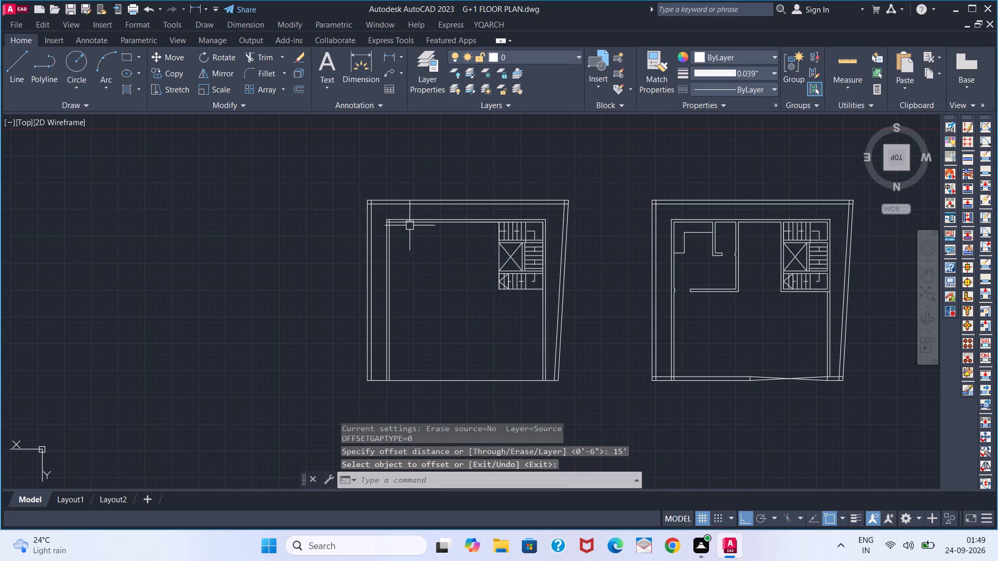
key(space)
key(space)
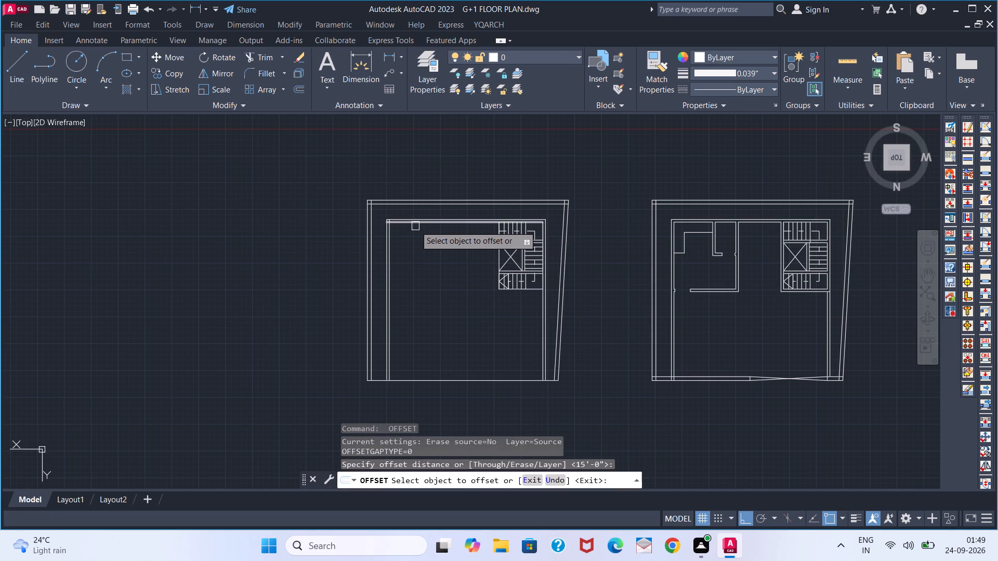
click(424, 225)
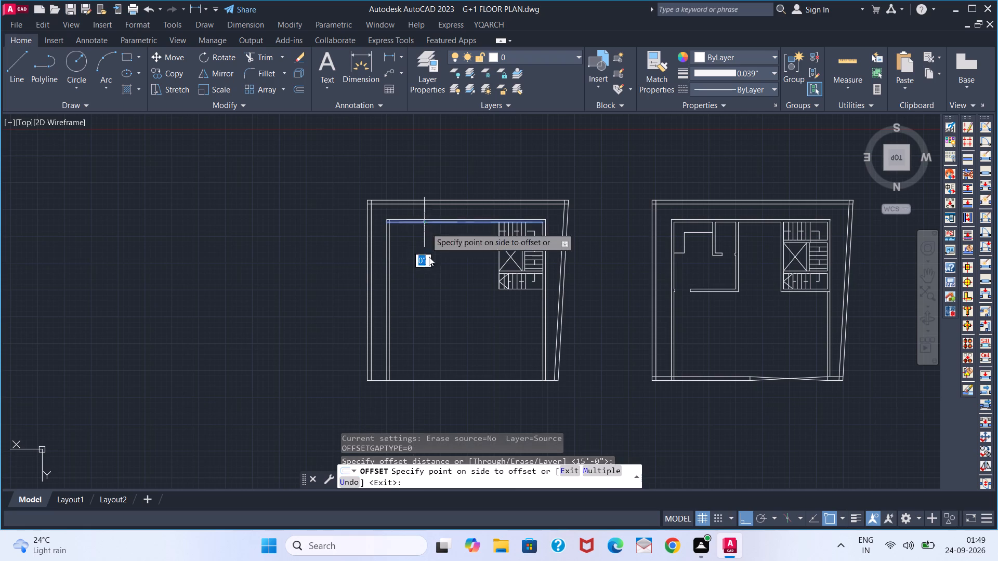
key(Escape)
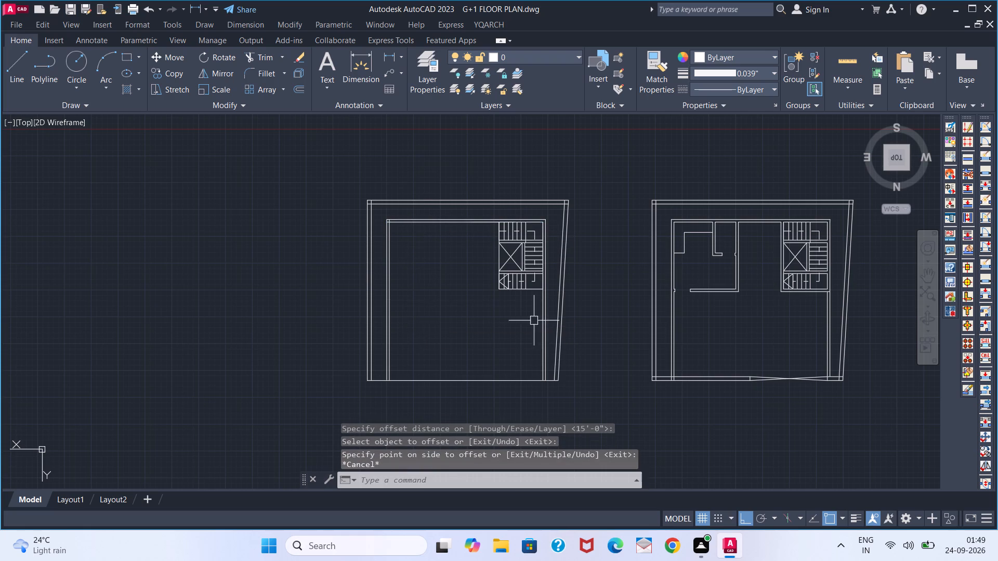
Add a vertical linear dimension to the right plan's enclosed room, from its lower outer corner up to the top wall's inner face.
click(391, 53)
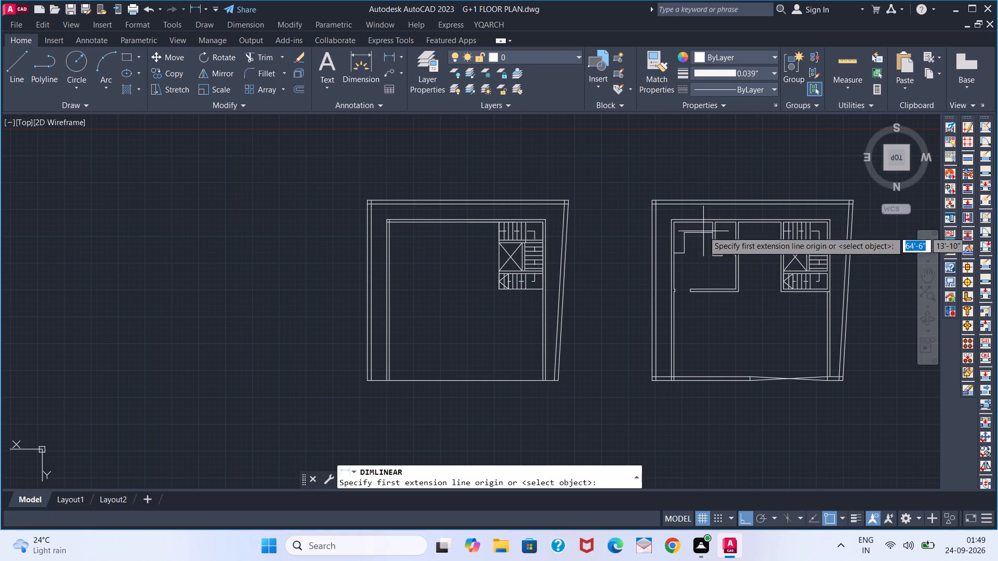
scroll(737, 291, up, 3)
click(736, 292)
scroll(741, 243, down, 3)
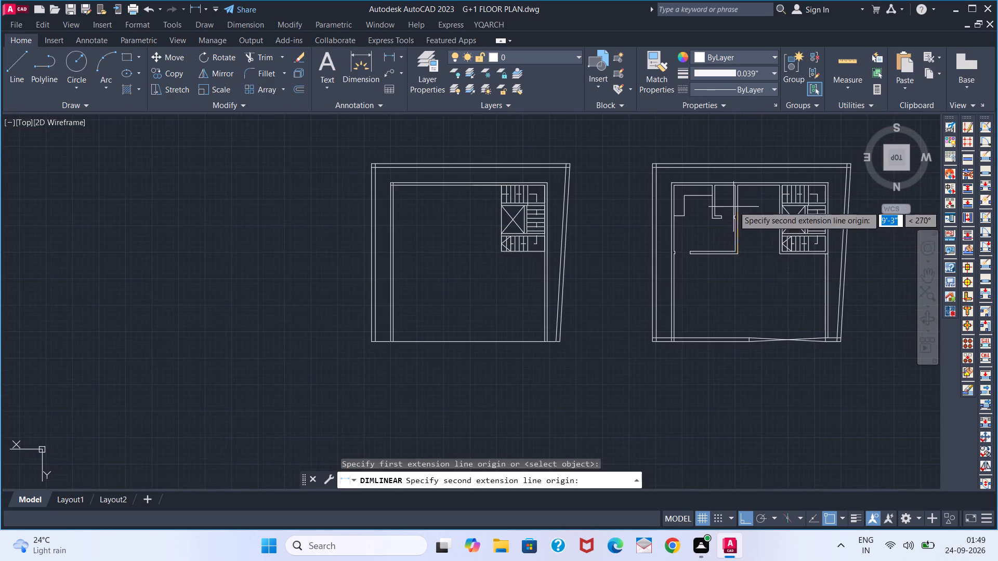
scroll(733, 191, up, 3)
click(736, 174)
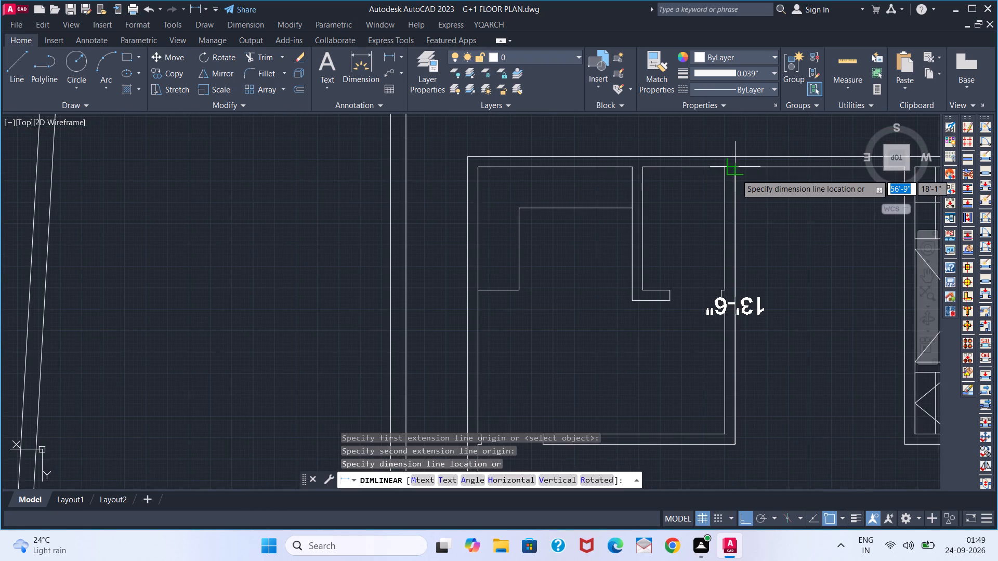
click(758, 191)
scroll(218, 363, down, 2)
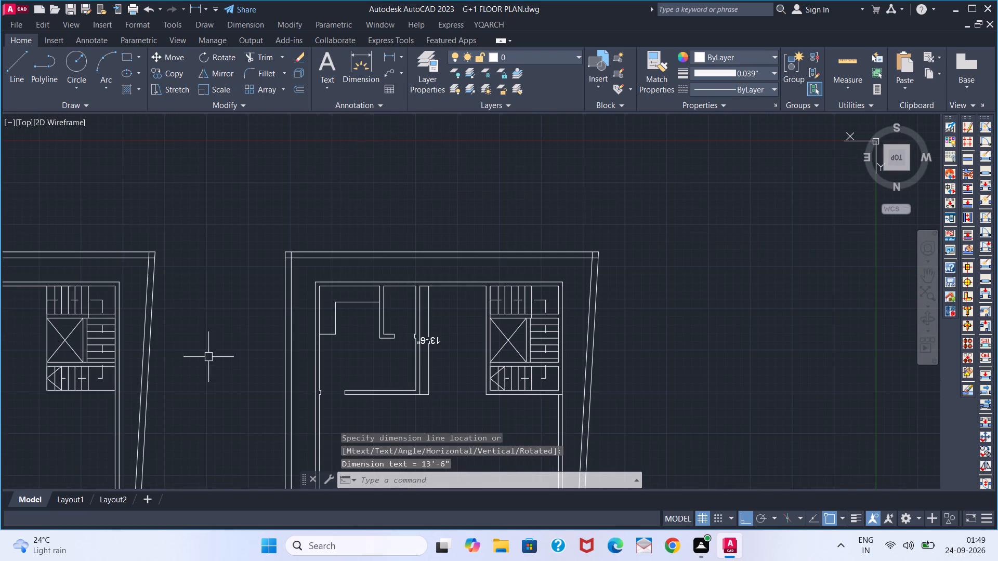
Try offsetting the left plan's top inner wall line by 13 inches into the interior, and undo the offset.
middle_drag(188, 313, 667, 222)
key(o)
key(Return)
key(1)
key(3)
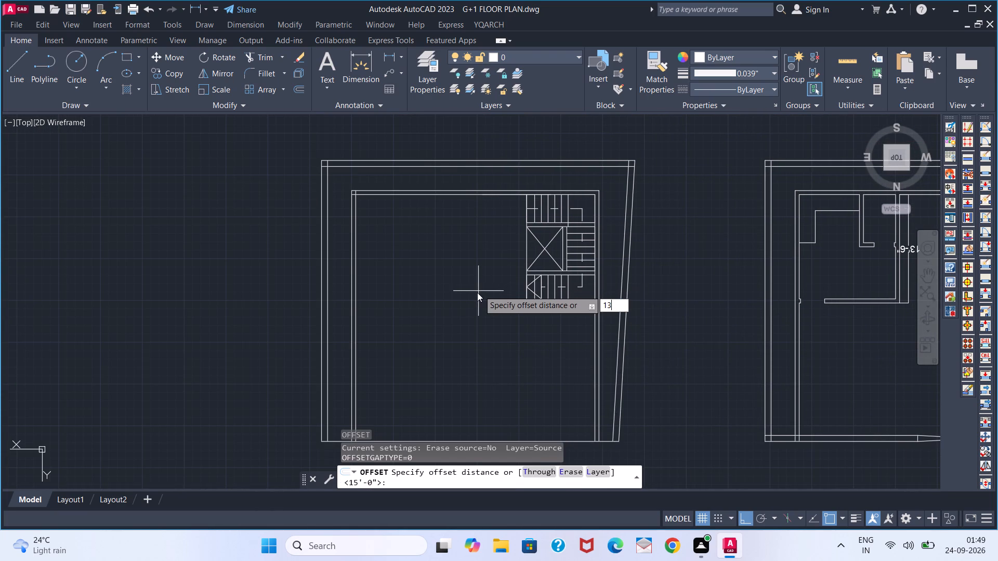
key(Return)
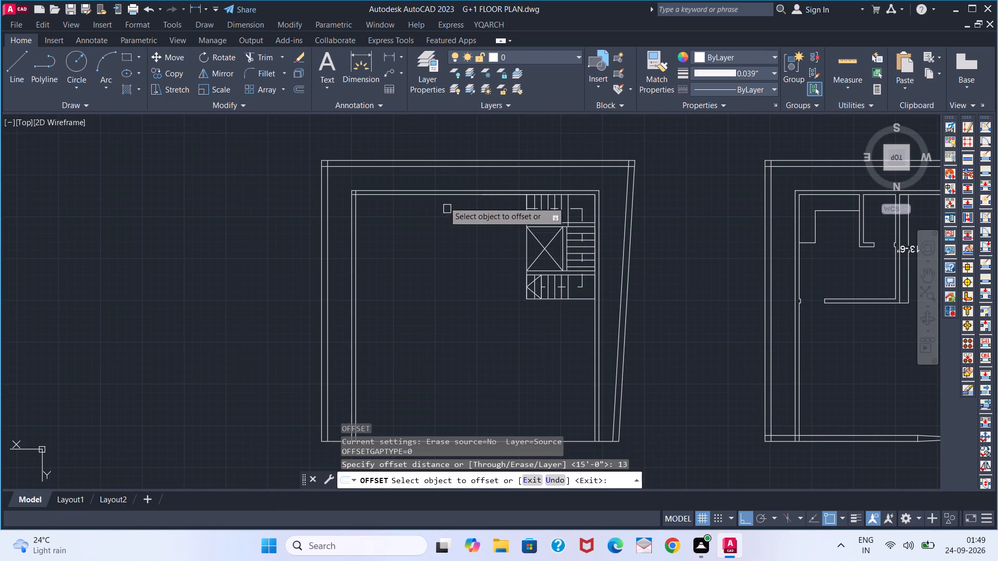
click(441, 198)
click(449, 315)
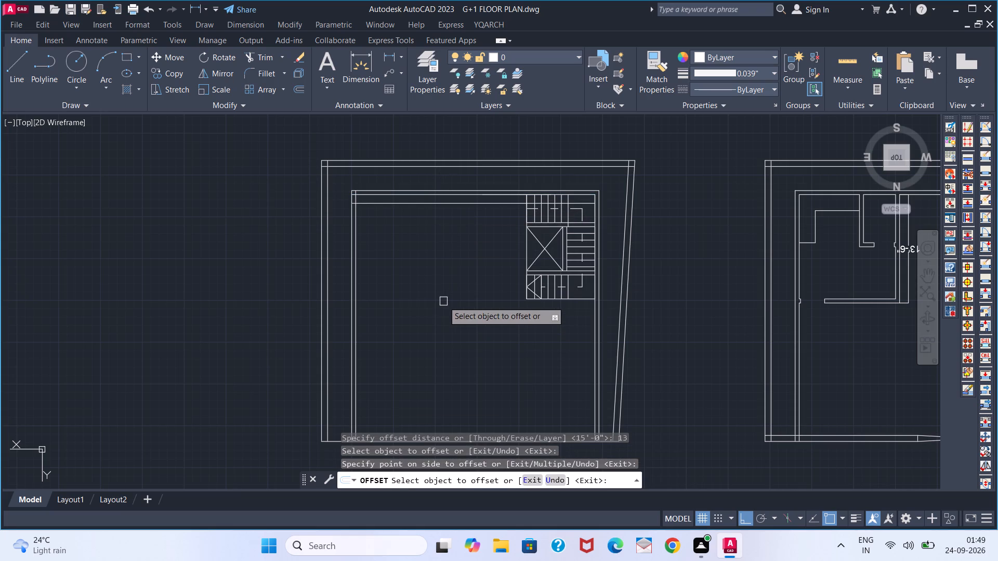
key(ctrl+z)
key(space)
Offset the left plan's top inner wall line 13' into the interior, and offset the new line a further 6 inches as wall thickness.
key(space)
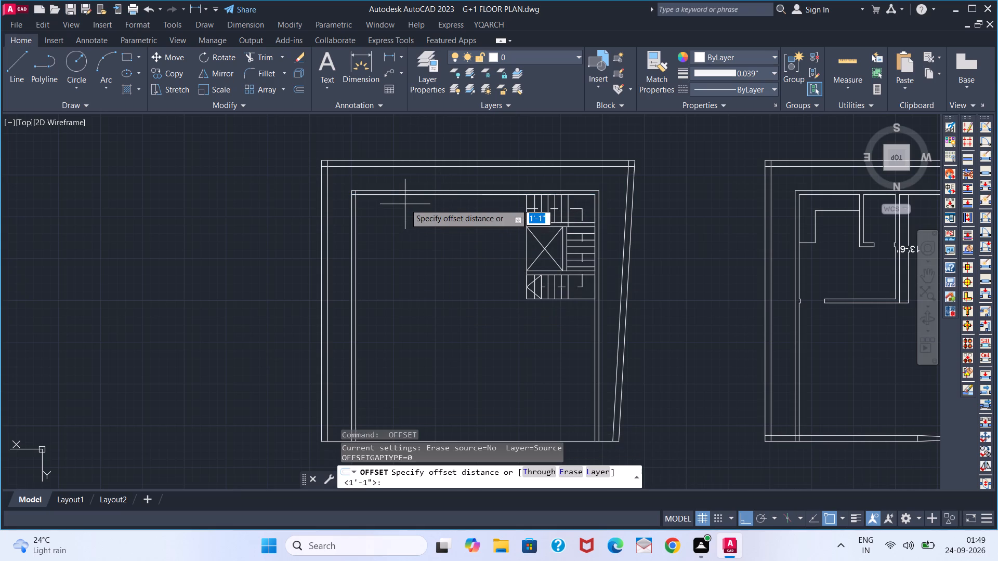
text(13')
key(Return)
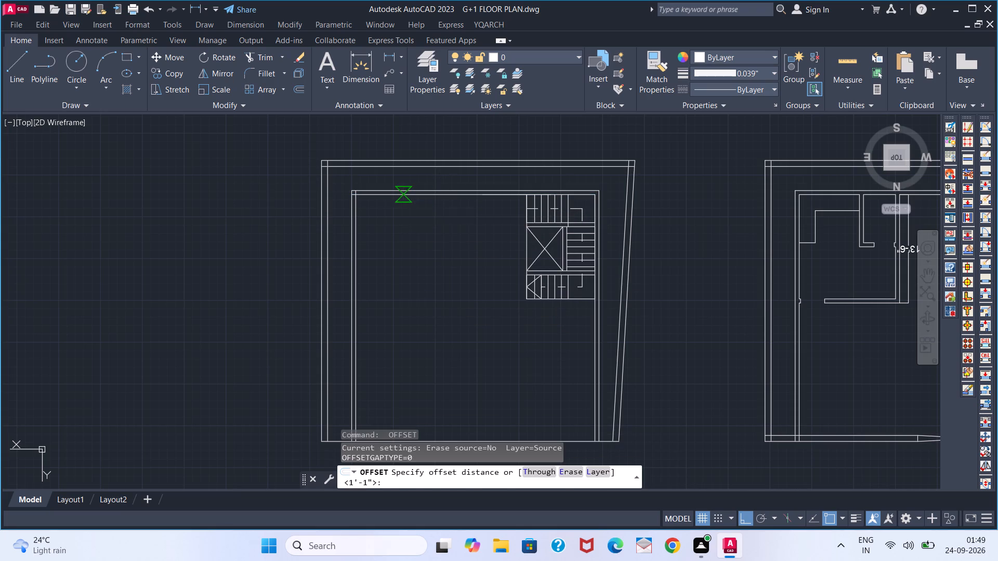
click(405, 197)
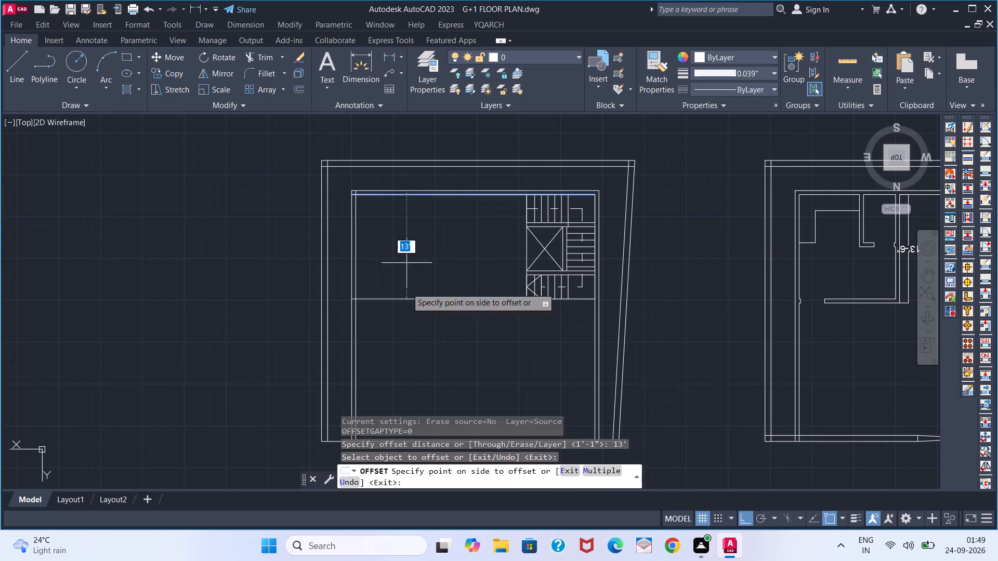
click(411, 332)
click(424, 300)
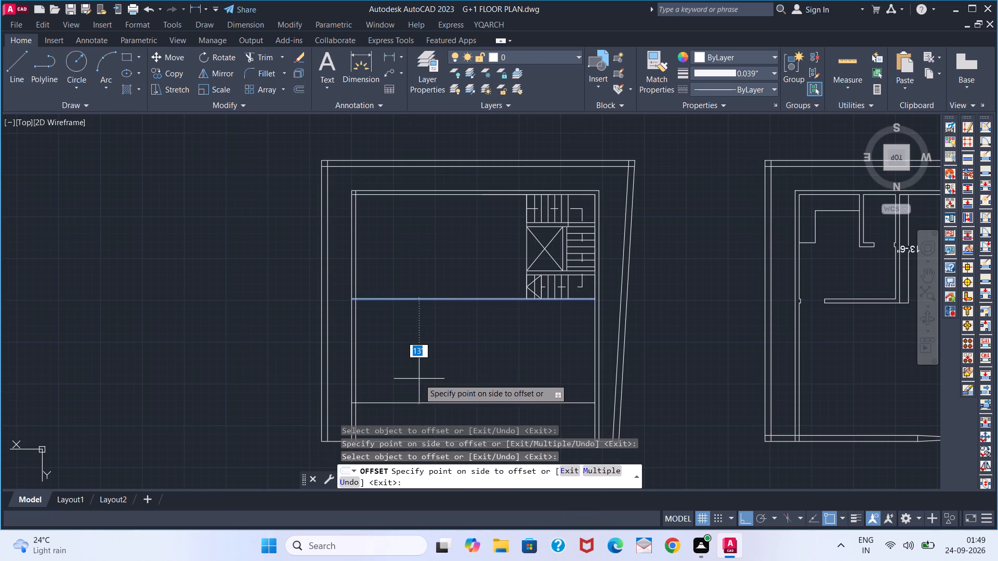
key(6)
key(Return)
key(space)
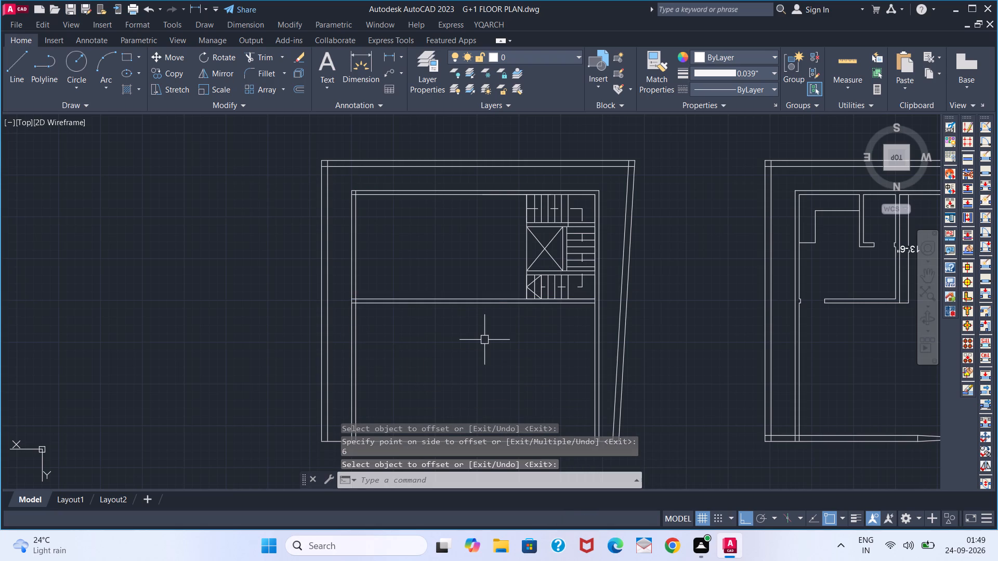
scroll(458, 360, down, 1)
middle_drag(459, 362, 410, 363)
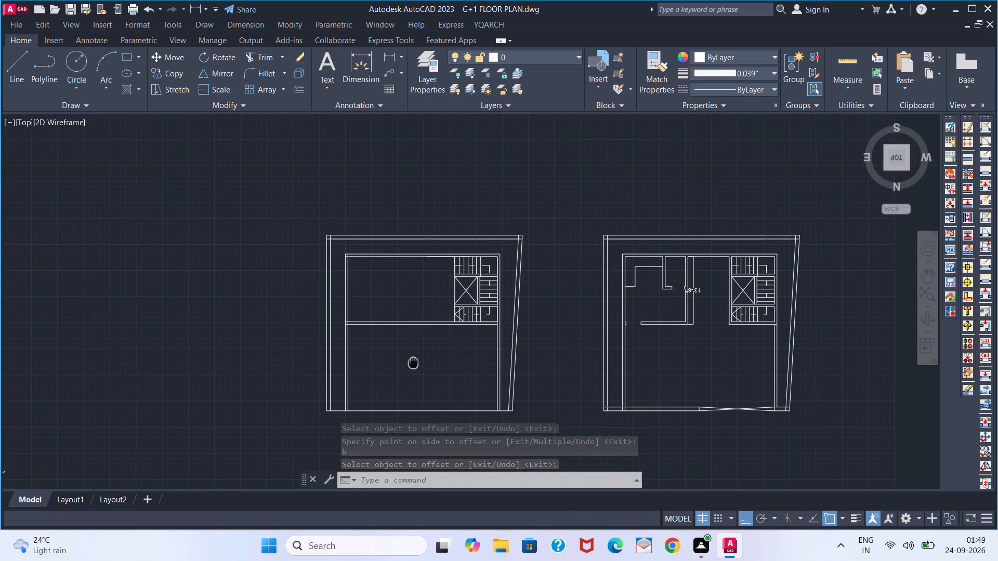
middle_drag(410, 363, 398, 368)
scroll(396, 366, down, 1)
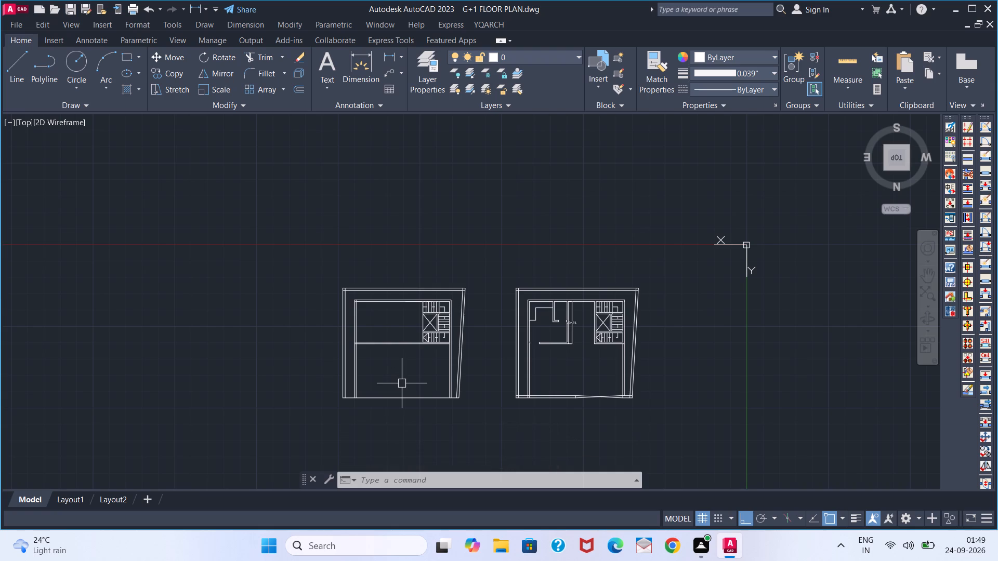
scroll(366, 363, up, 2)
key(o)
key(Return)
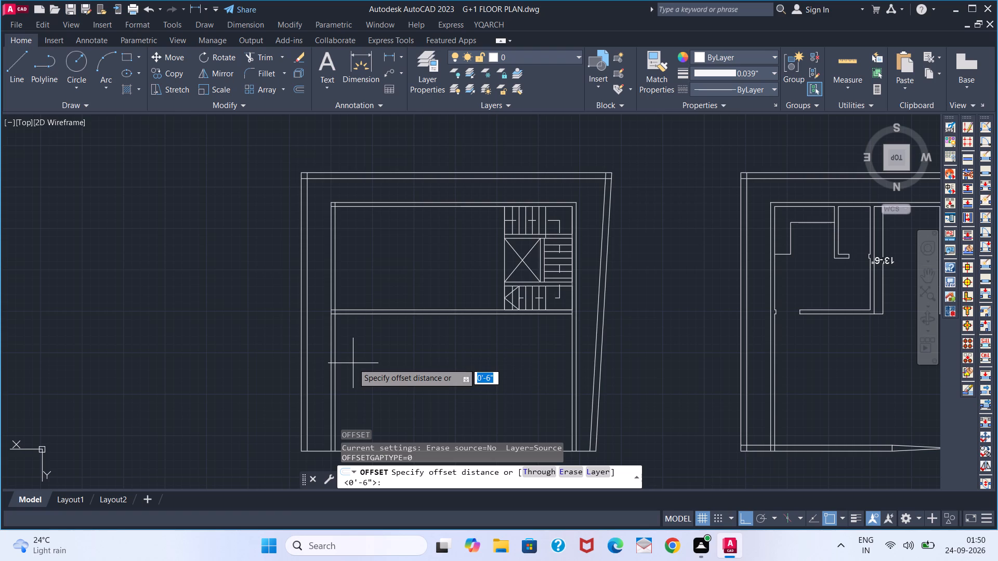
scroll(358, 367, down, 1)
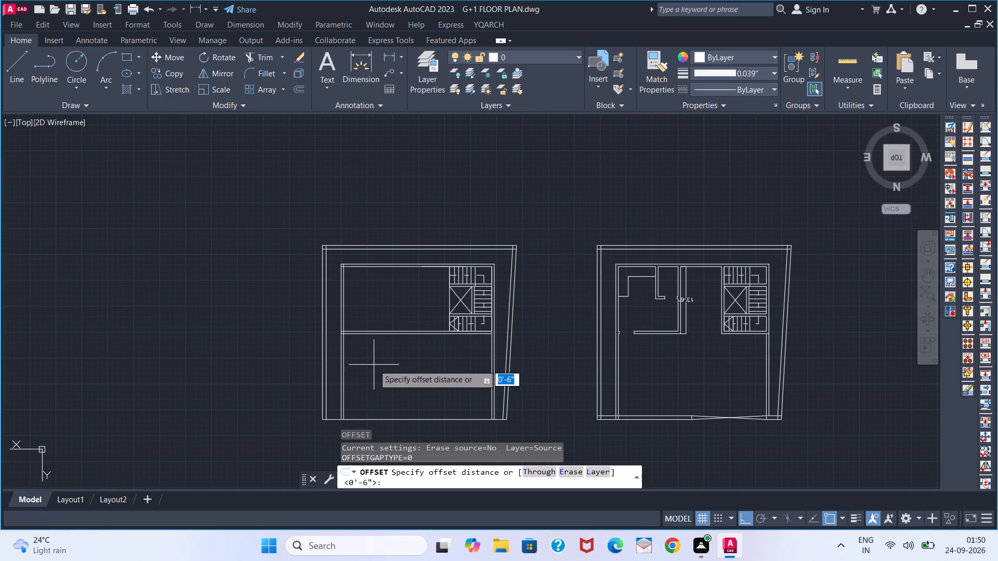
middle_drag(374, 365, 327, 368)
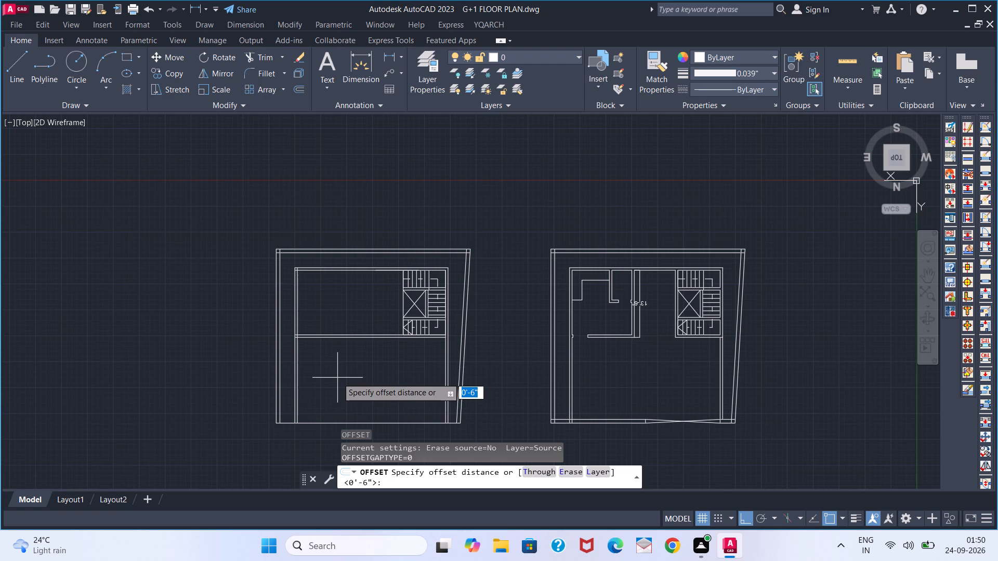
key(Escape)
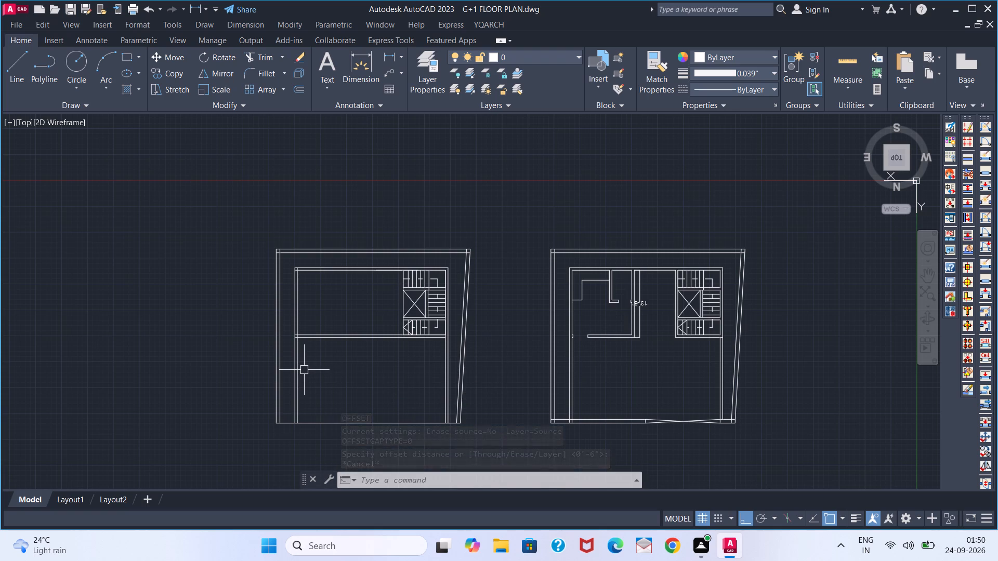
Offset the left plan's left inner wall line 12' into the interior, and offset the new line a further 6 inches as wall thickness.
key(o)
key(Return)
text(12')
key(Return)
click(300, 369)
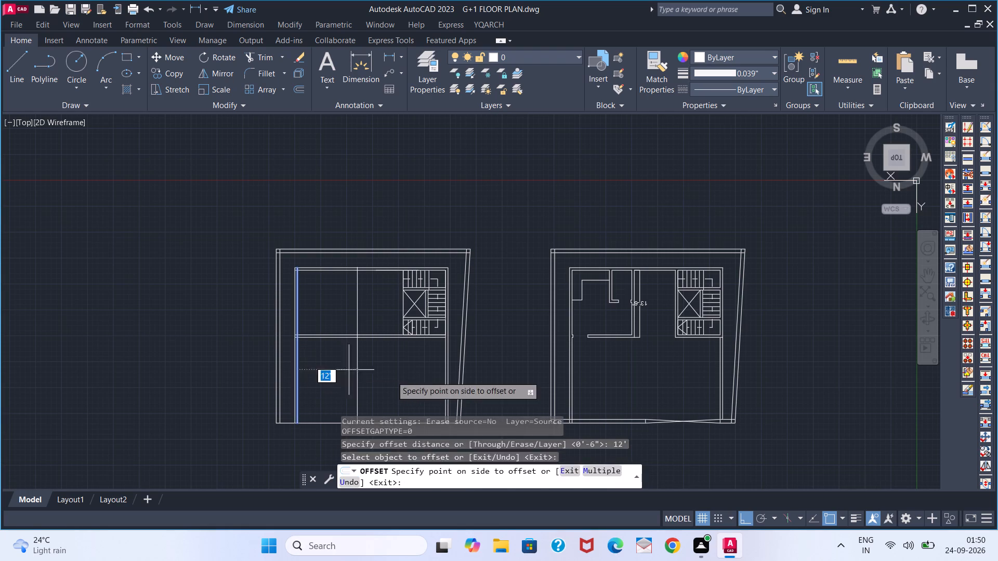
click(398, 378)
click(360, 374)
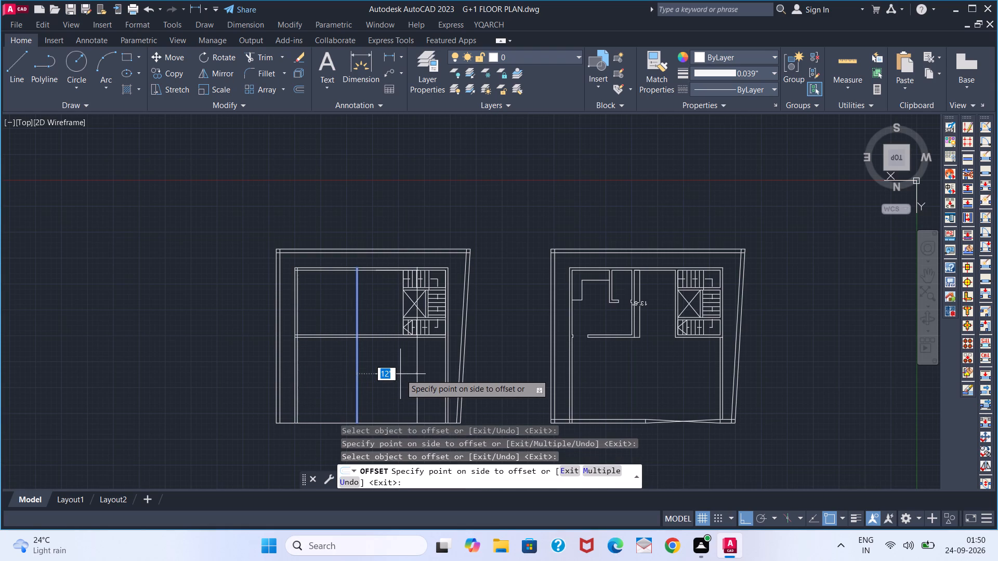
key(6)
key(Return)
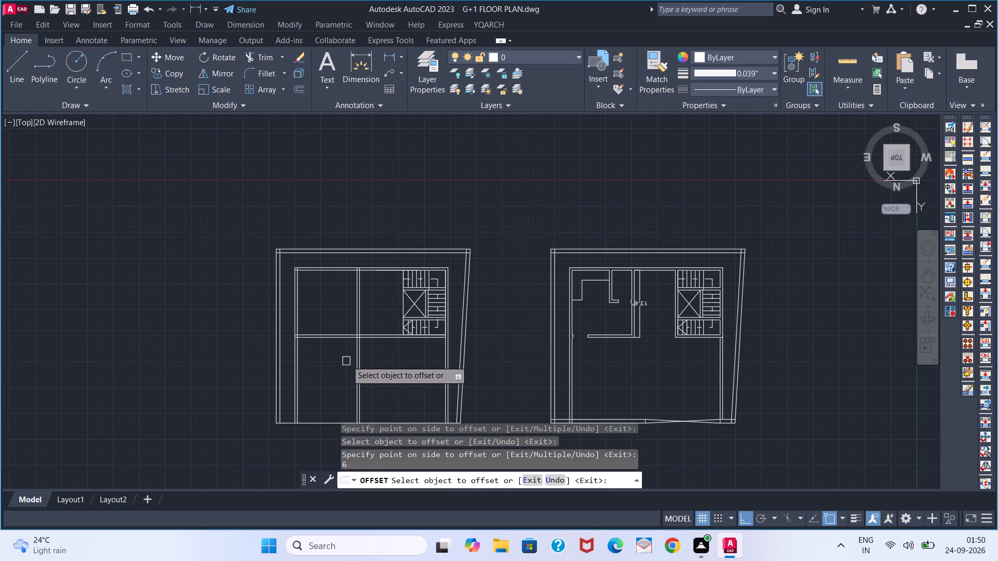
key(space)
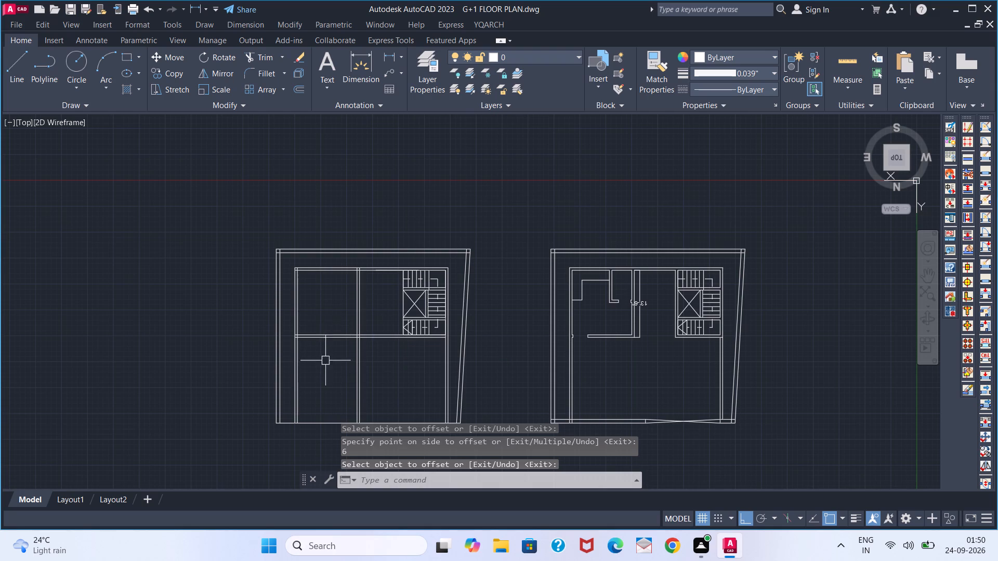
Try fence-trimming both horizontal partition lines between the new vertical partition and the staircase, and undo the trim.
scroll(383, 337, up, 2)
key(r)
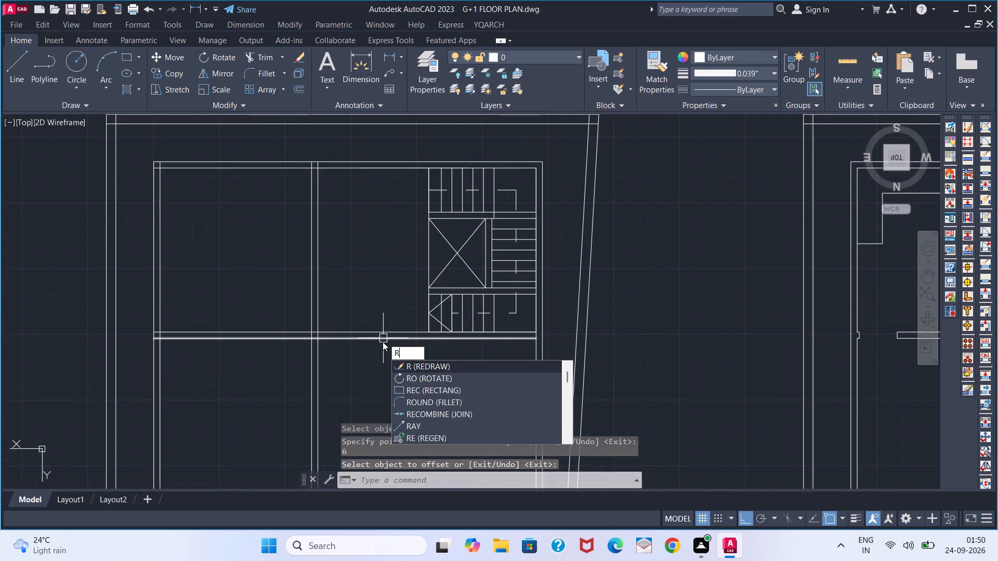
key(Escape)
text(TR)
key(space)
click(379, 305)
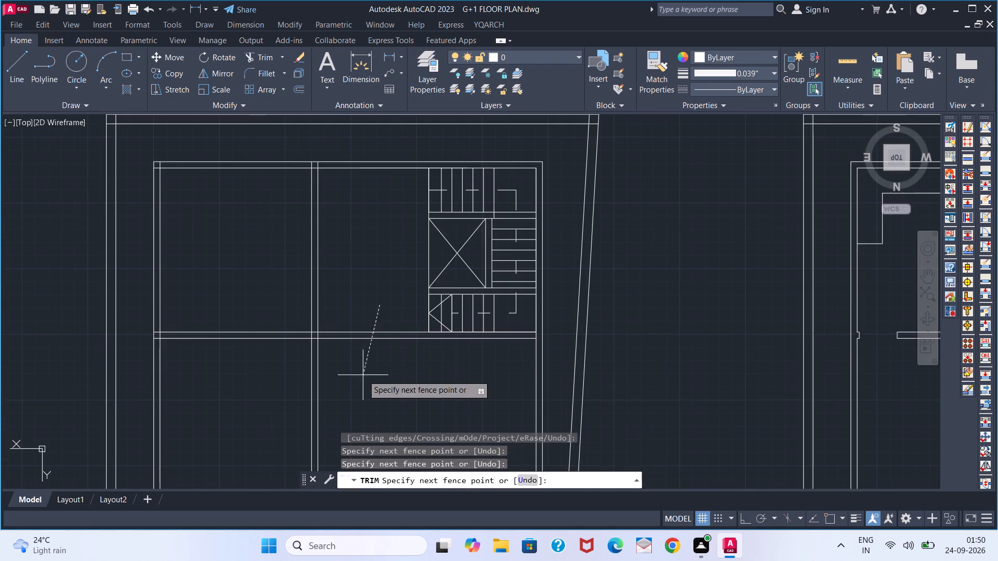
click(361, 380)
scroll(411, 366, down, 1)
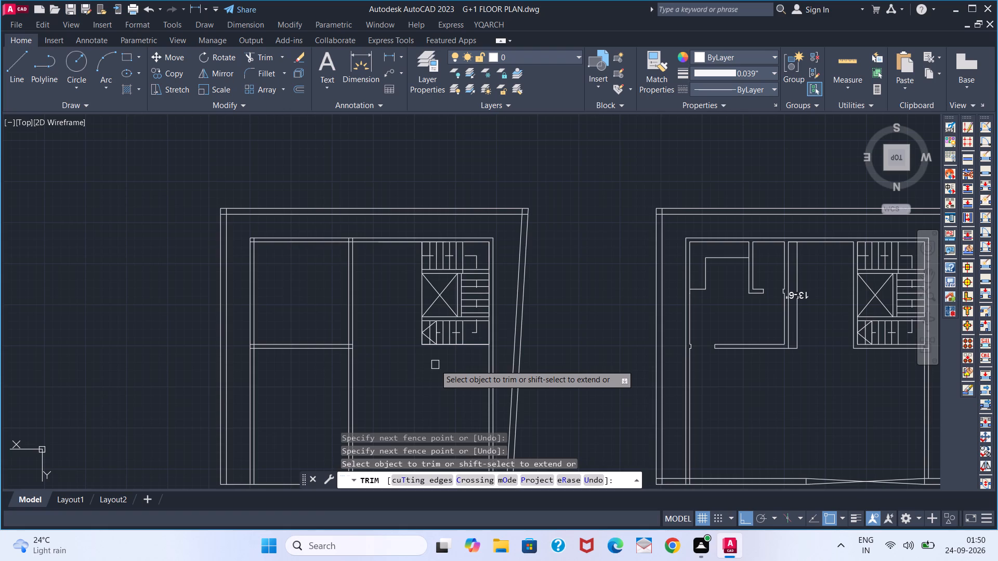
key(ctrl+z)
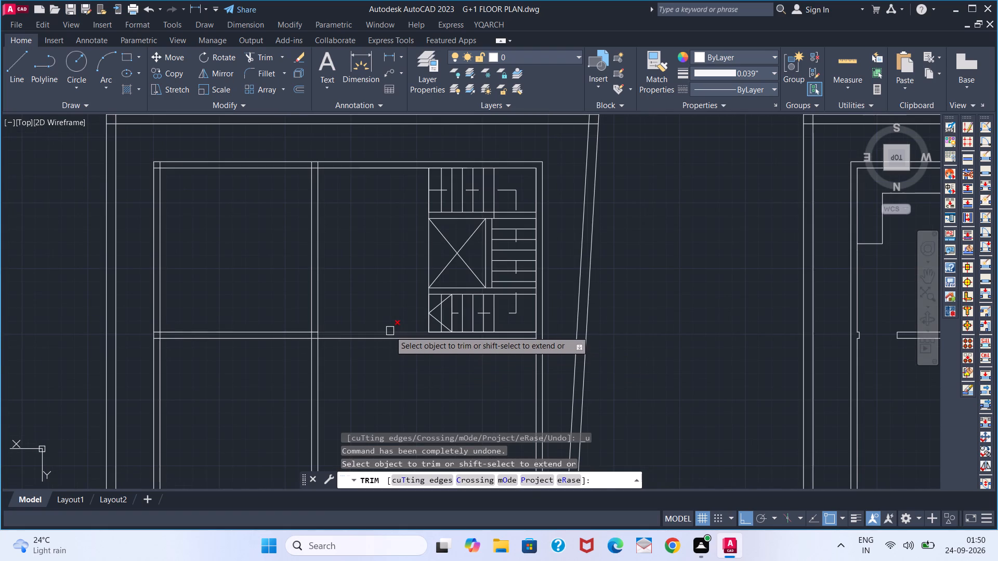
Trim the horizontal partition's upper line between the vertical partition and the staircase.
click(390, 331)
key(space)
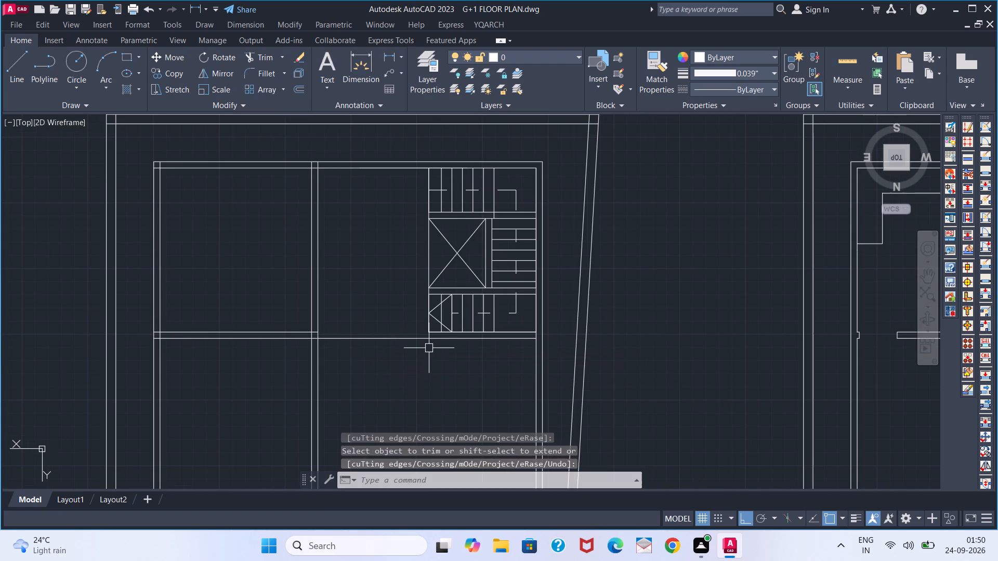
Extend the left edge line of the staircase's lower flight down to the horizontal partition's lower line.
key(e)
key(x)
key(space)
click(425, 329)
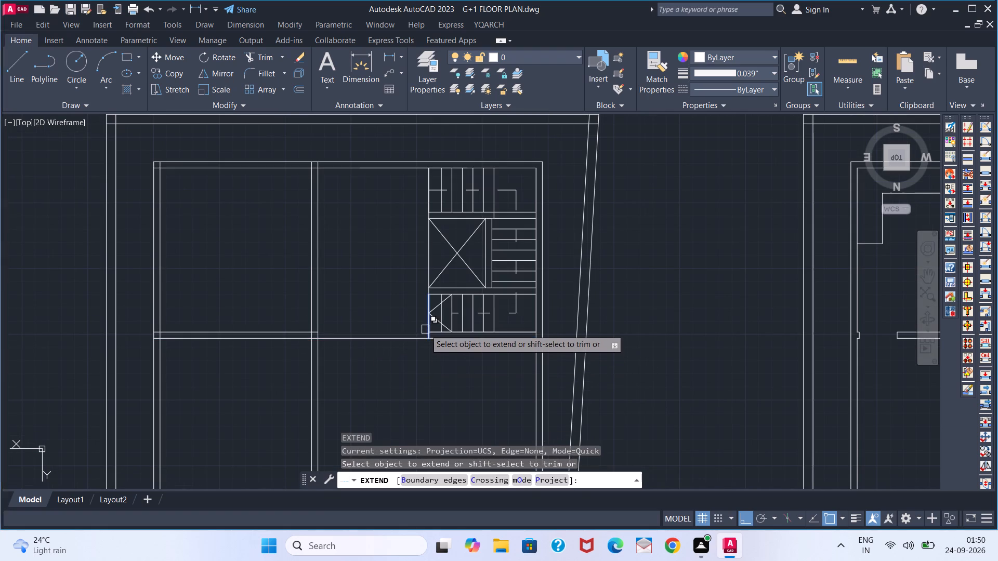
key(space)
key(Escape)
key(Escape)
Trim the horizontal partition's lower line between the vertical partition and the staircase's extended edge.
key(t)
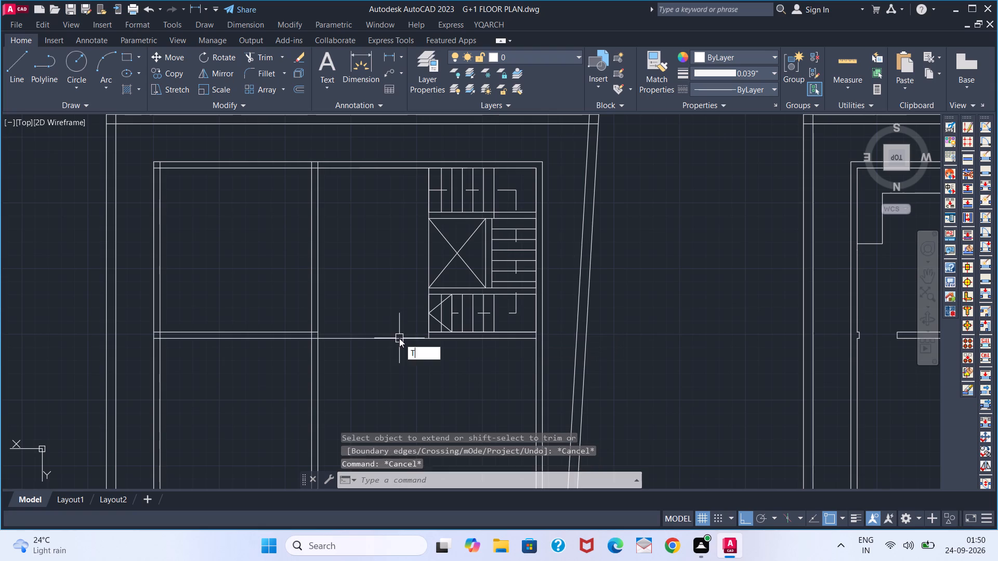
text(R)
key(space)
click(399, 338)
key(space)
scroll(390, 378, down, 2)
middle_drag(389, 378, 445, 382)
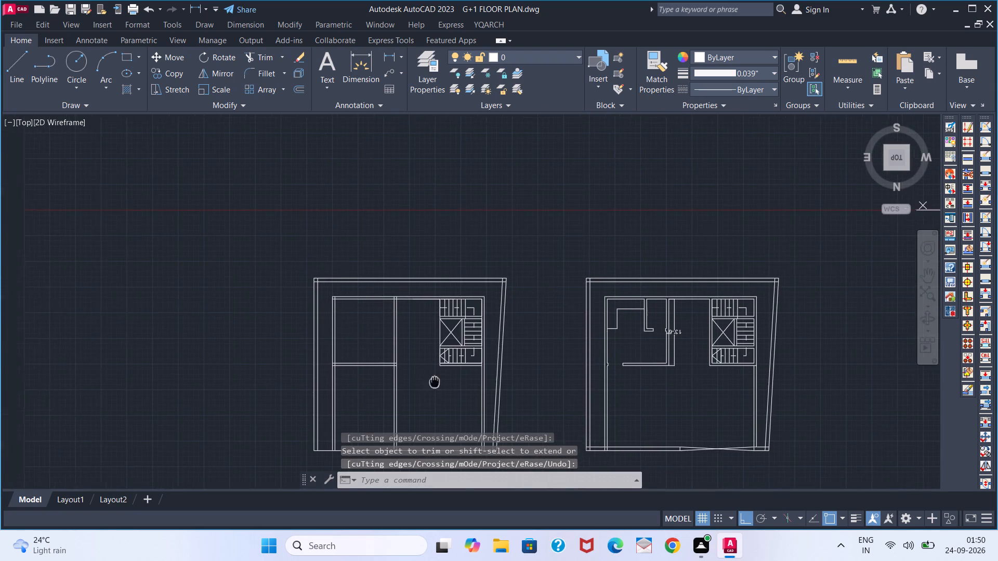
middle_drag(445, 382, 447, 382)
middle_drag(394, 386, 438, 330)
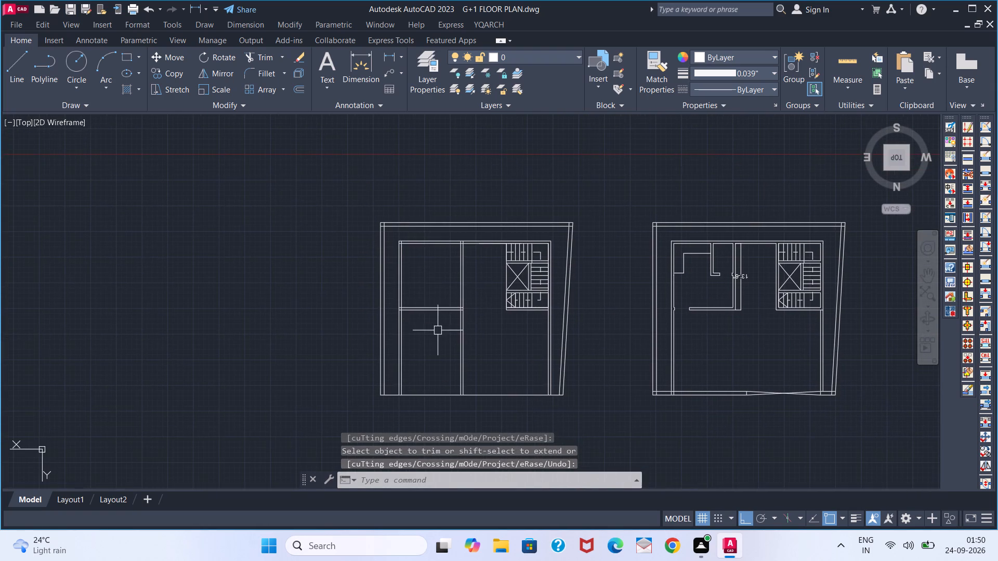
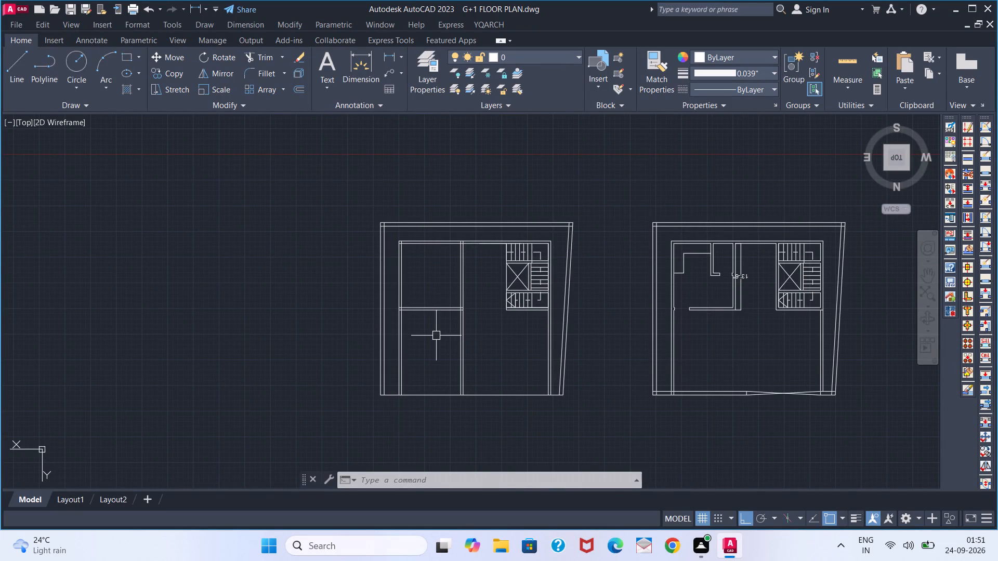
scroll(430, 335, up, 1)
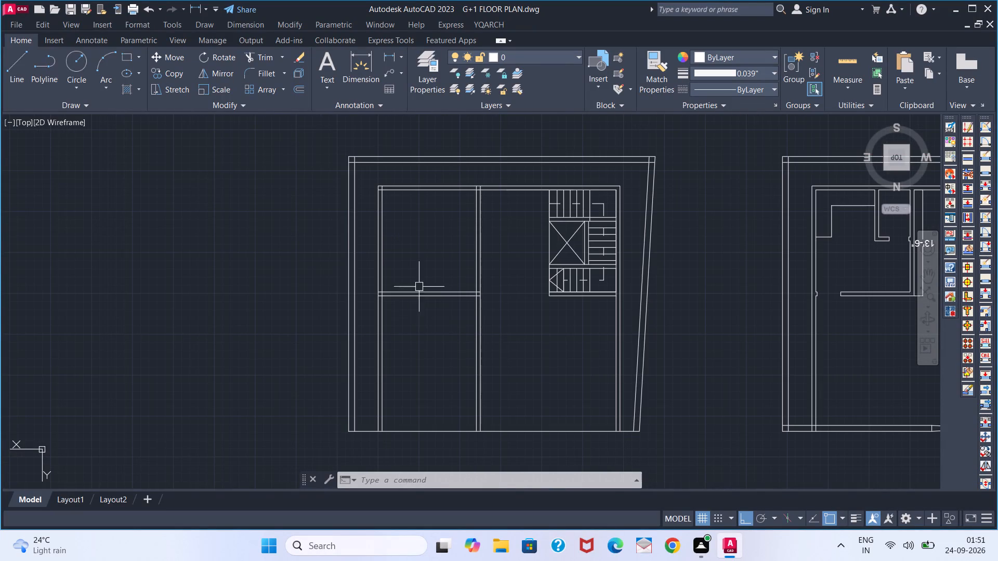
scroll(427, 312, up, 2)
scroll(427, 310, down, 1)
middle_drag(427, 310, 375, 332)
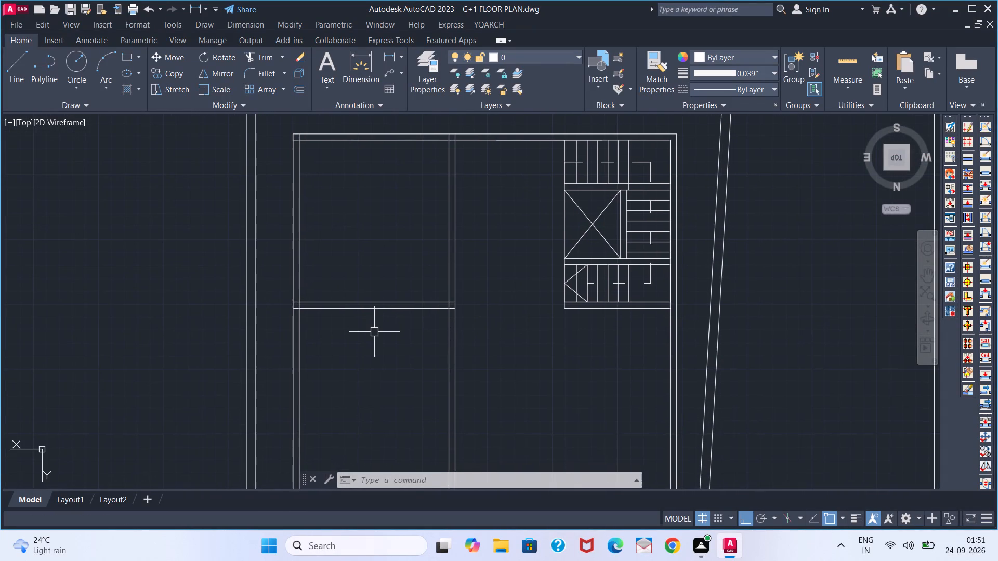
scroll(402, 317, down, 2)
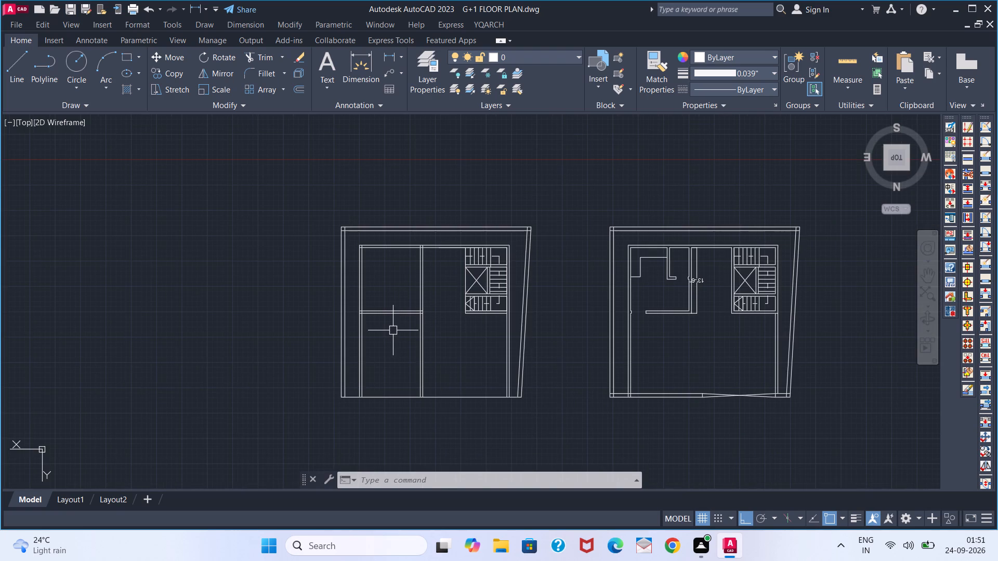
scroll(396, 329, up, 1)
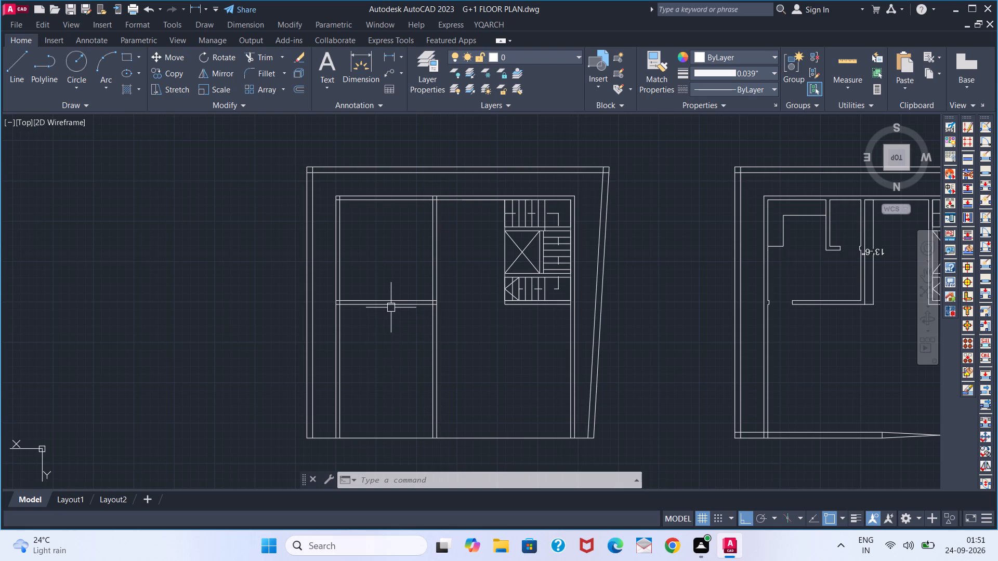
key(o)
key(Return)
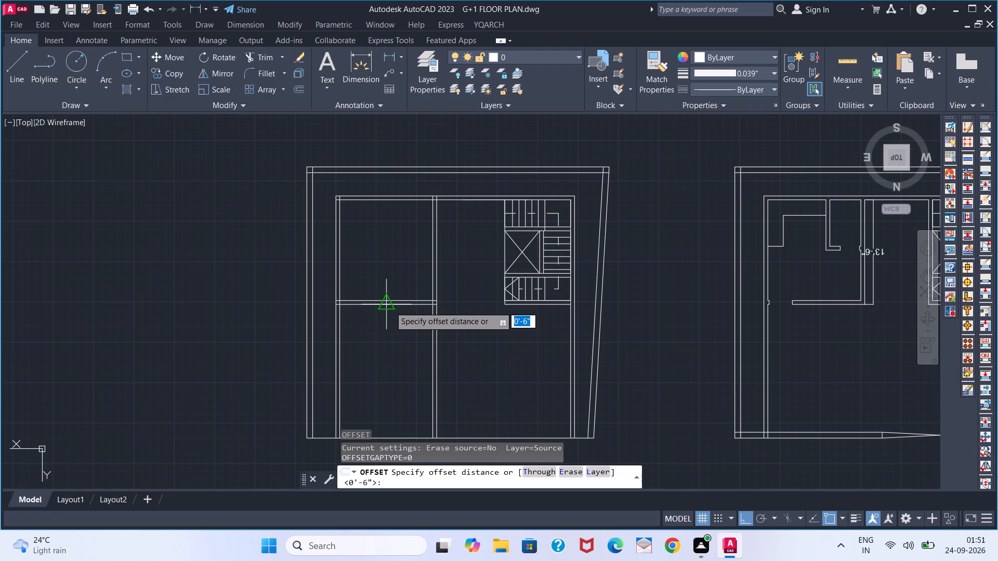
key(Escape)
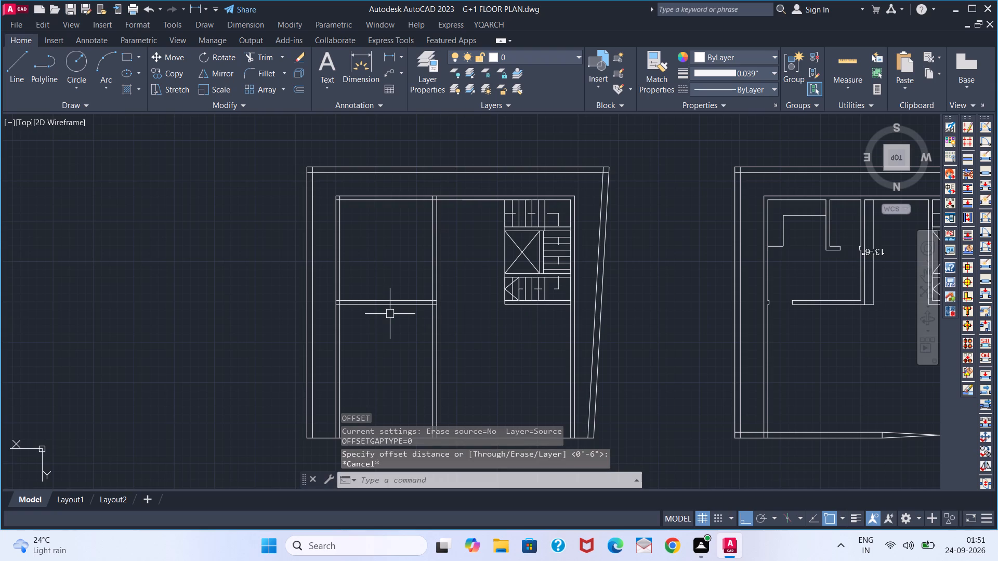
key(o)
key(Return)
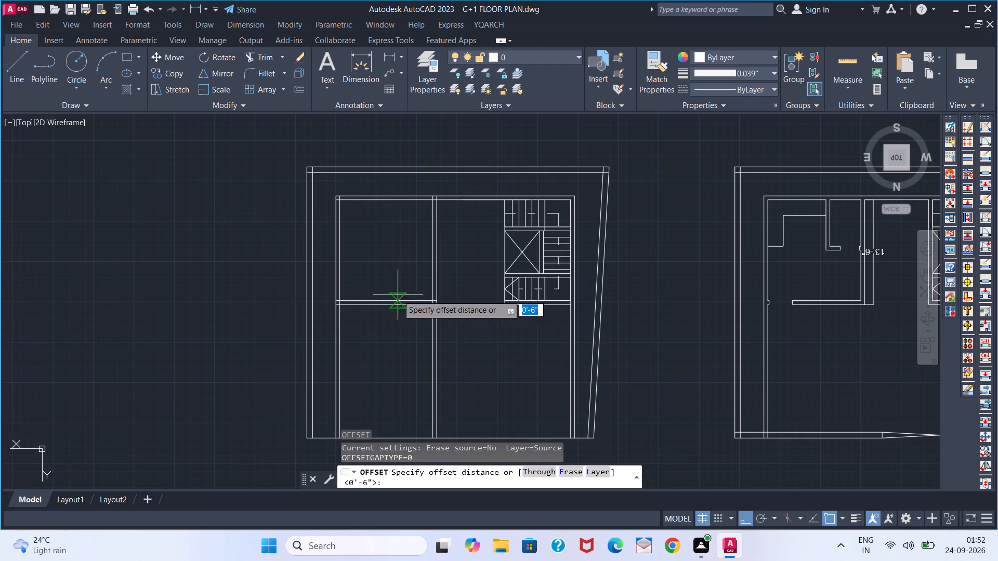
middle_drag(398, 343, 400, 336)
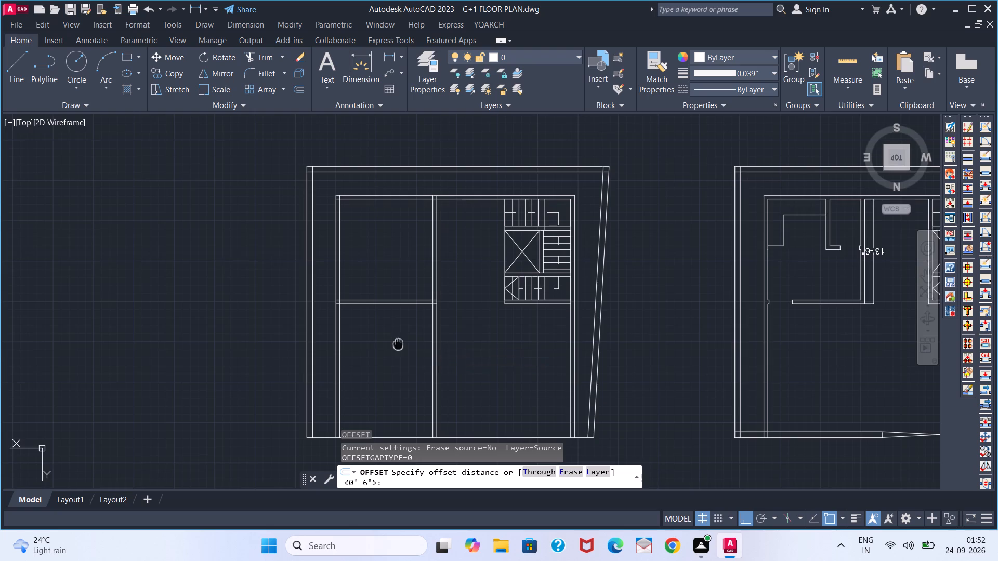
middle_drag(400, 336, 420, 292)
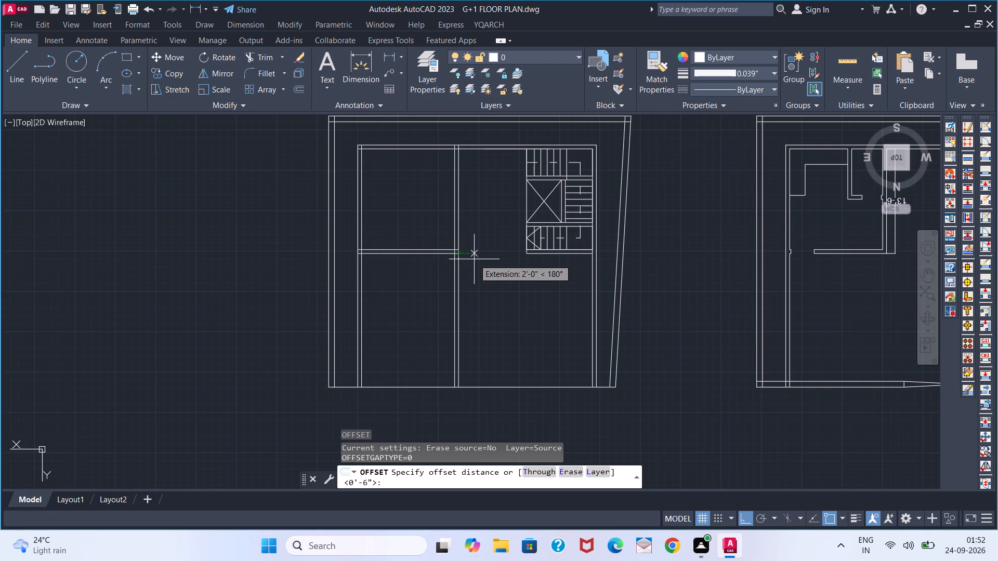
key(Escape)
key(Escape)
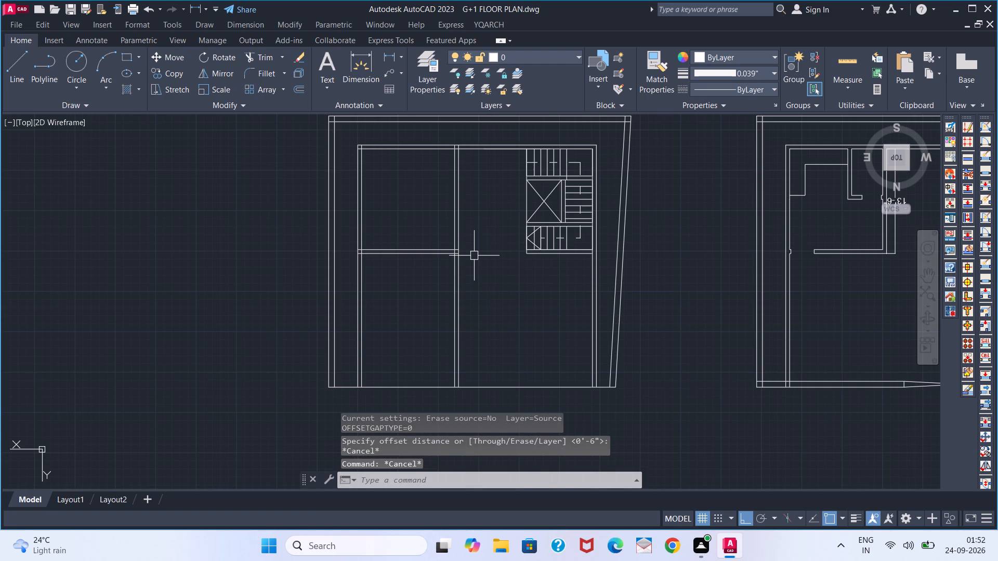
Extend both horizontal partition lines across the vertical partition to the staircase, and the lower line out to the boundary wall.
text(EX)
key(space)
click(435, 252)
key(space)
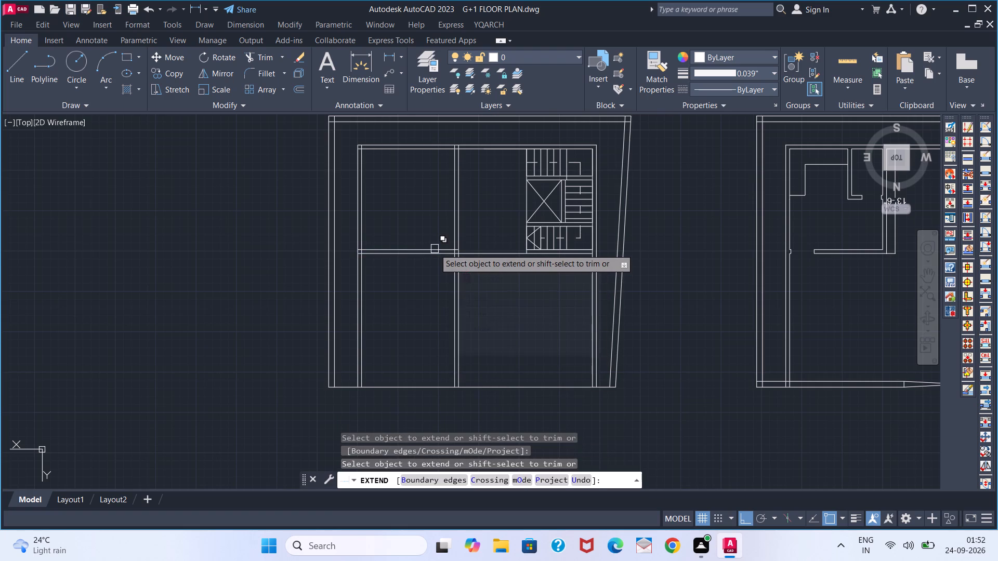
key(space)
key(space)
click(435, 249)
key(space)
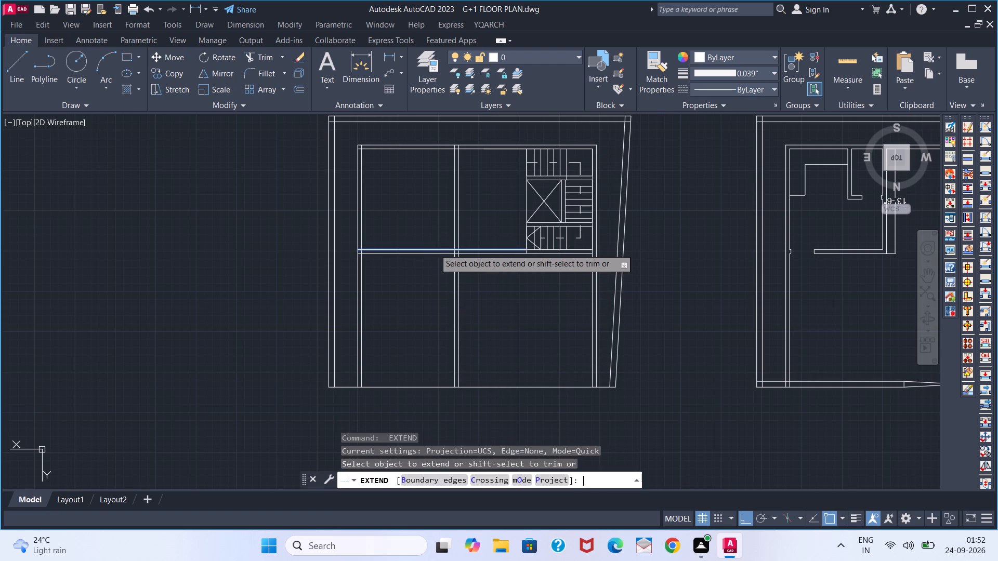
key(space)
key(space)
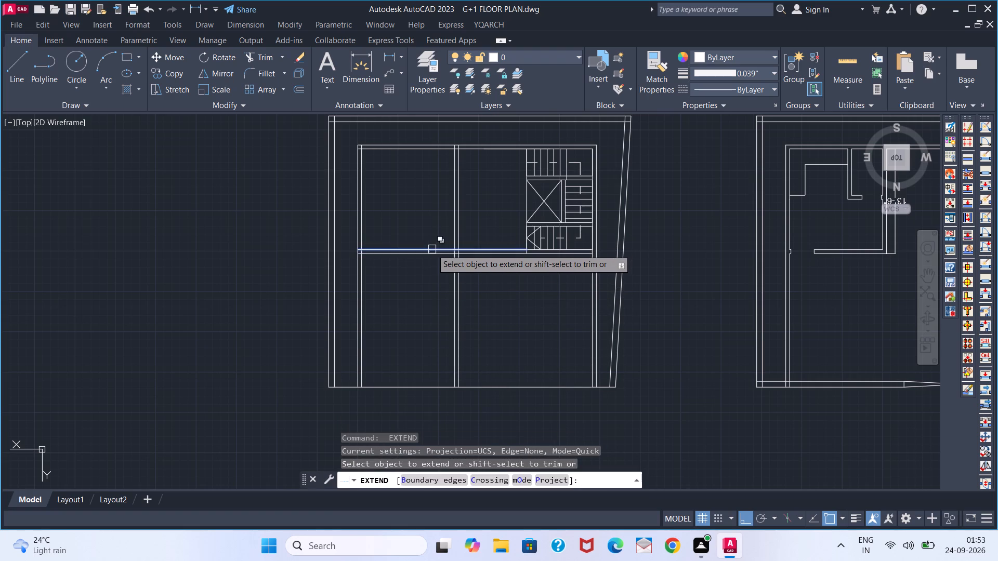
click(432, 249)
click(434, 246)
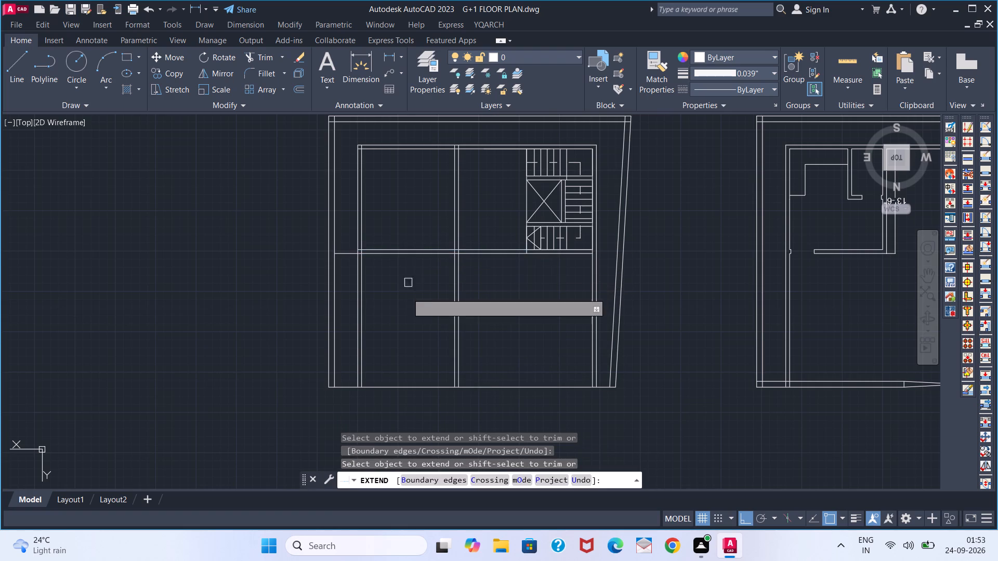
key(space)
Trim both horizontal partition lines inside the thickness of the left plan's left room wall.
text(TR)
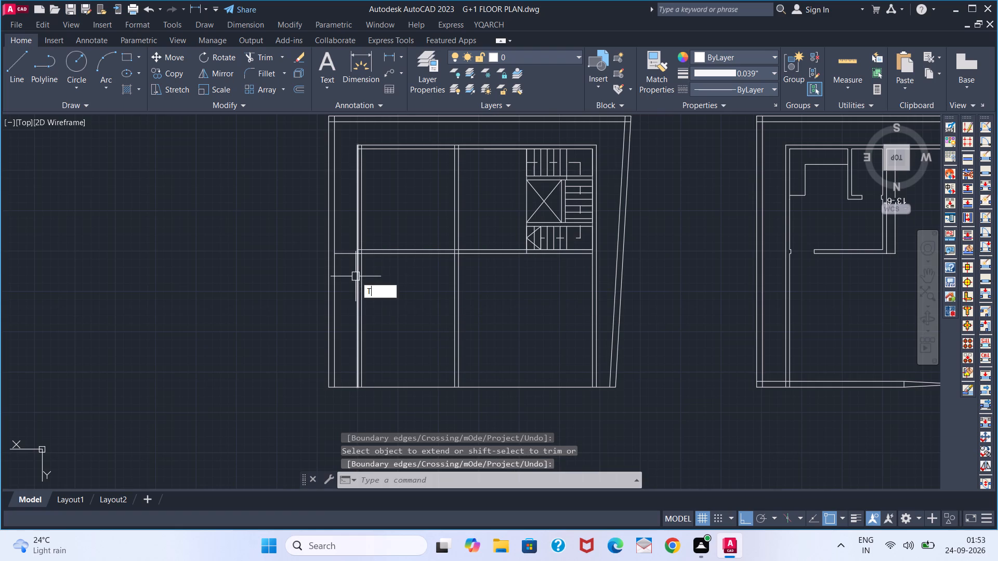
key(space)
scroll(352, 256, up, 4)
click(377, 249)
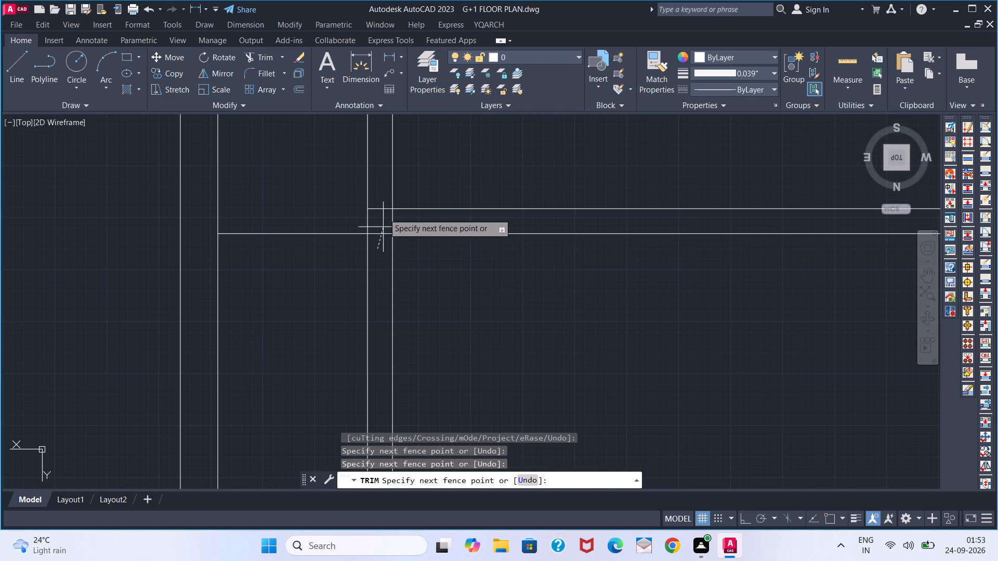
click(384, 207)
key(space)
Delete the leftover line segment between the boundary wall and the left room wall.
click(330, 232)
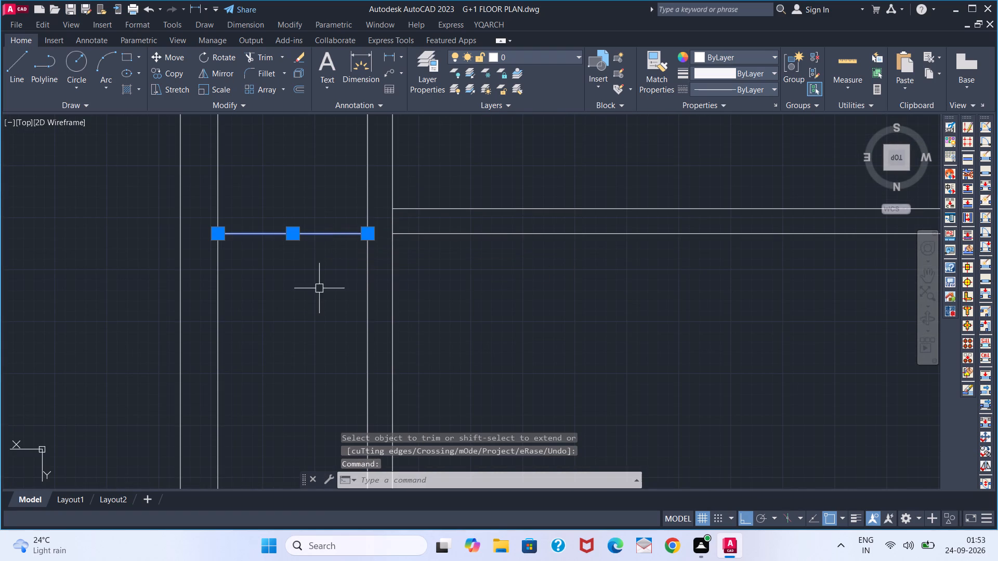
key(Print)
key(BackSpace)
key(Delete)
scroll(331, 308, down, 5)
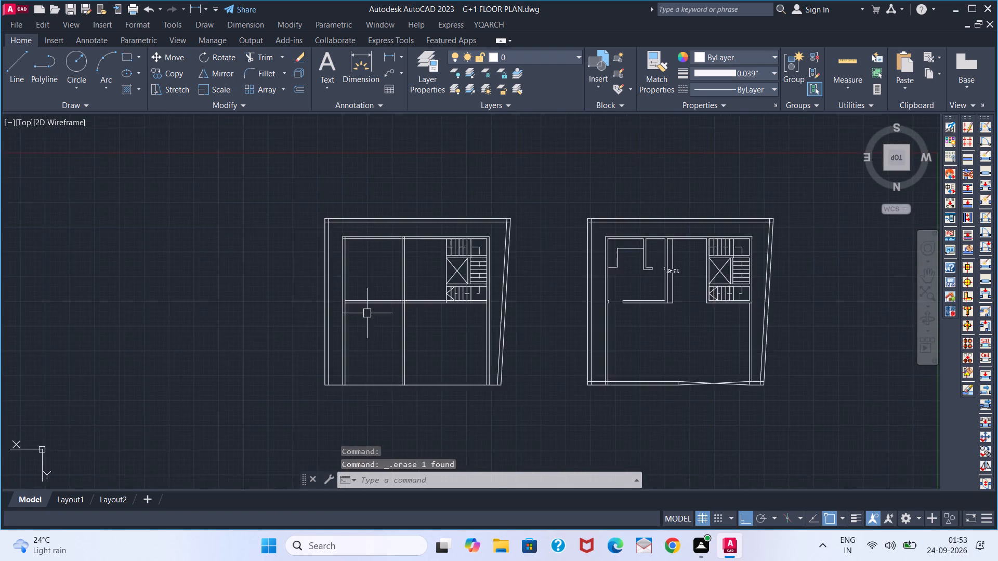
click(584, 28)
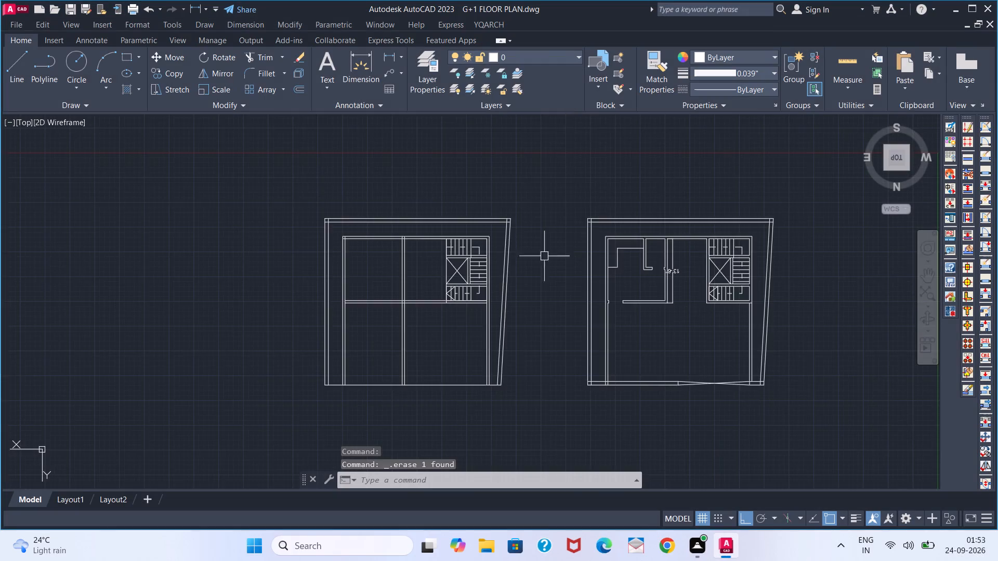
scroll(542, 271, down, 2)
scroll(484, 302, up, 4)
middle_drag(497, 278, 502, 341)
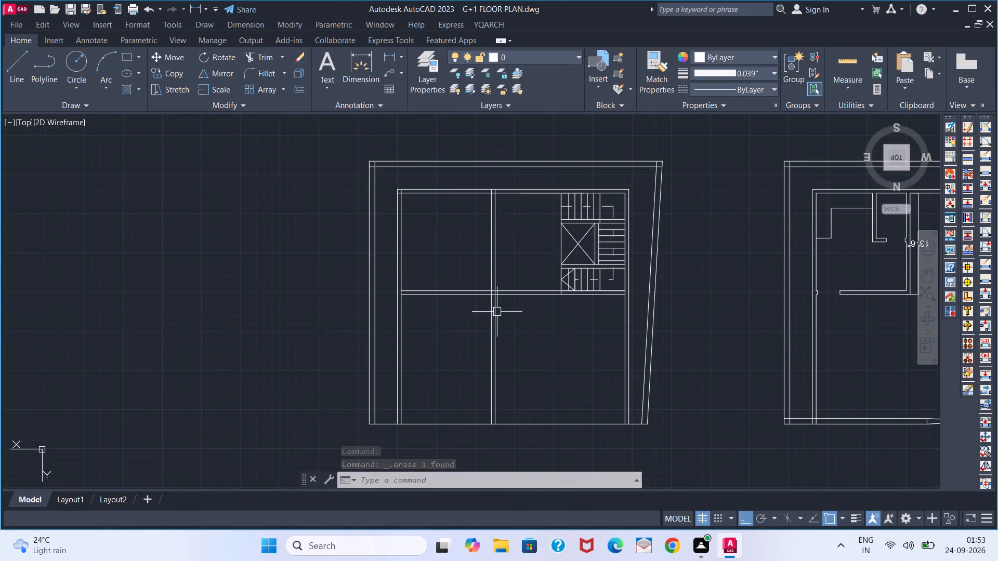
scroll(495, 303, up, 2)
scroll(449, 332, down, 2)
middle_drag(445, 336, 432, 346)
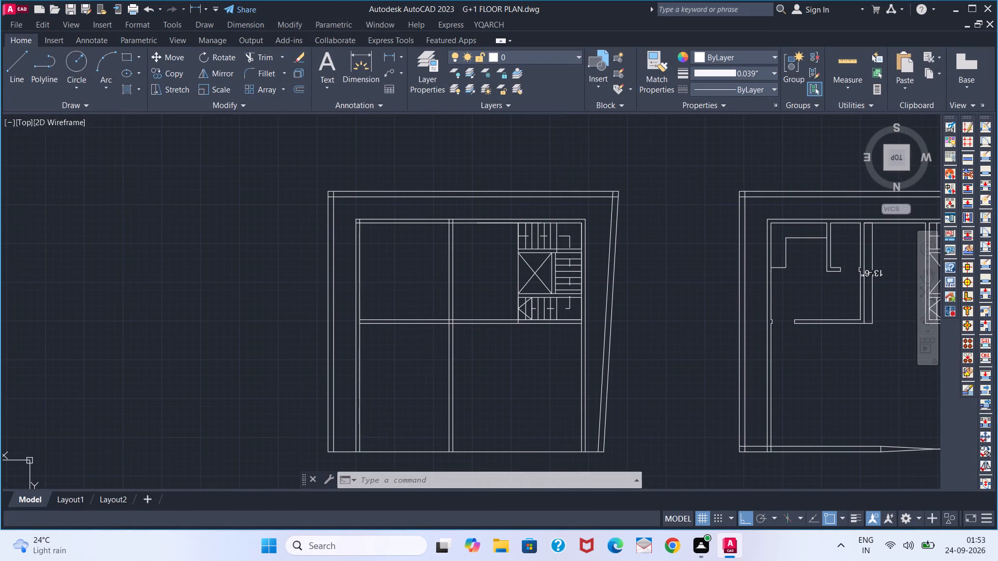
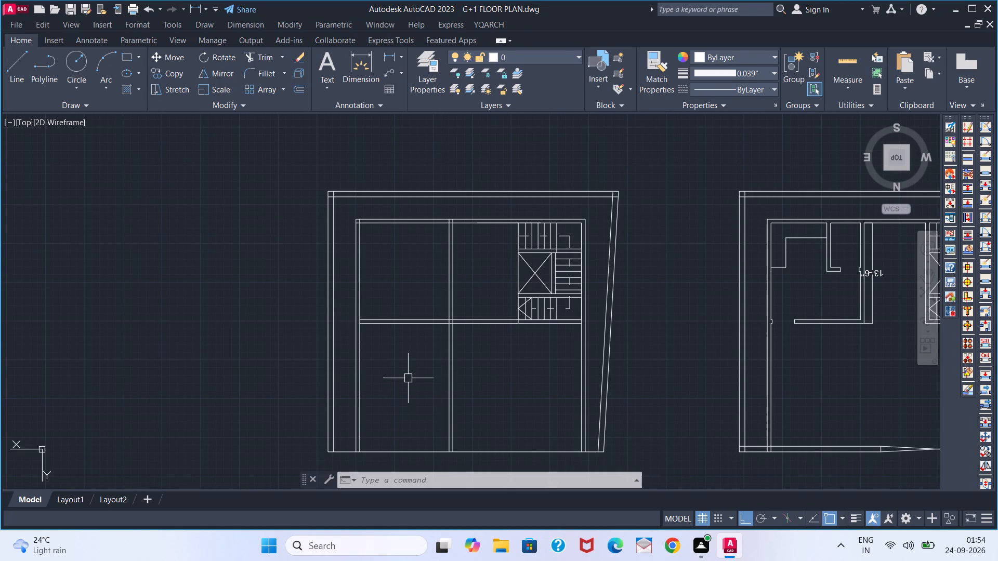
Offset the bottom boundary line of the left floor plan 9" inward.
key(o)
key(Return)
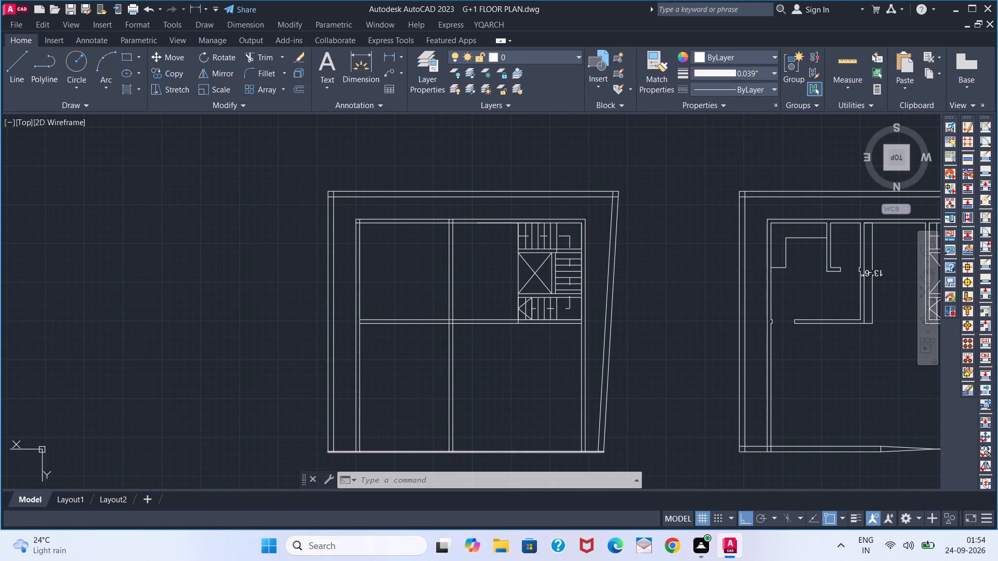
key(9)
key(Return)
middle_drag(517, 416, 513, 329)
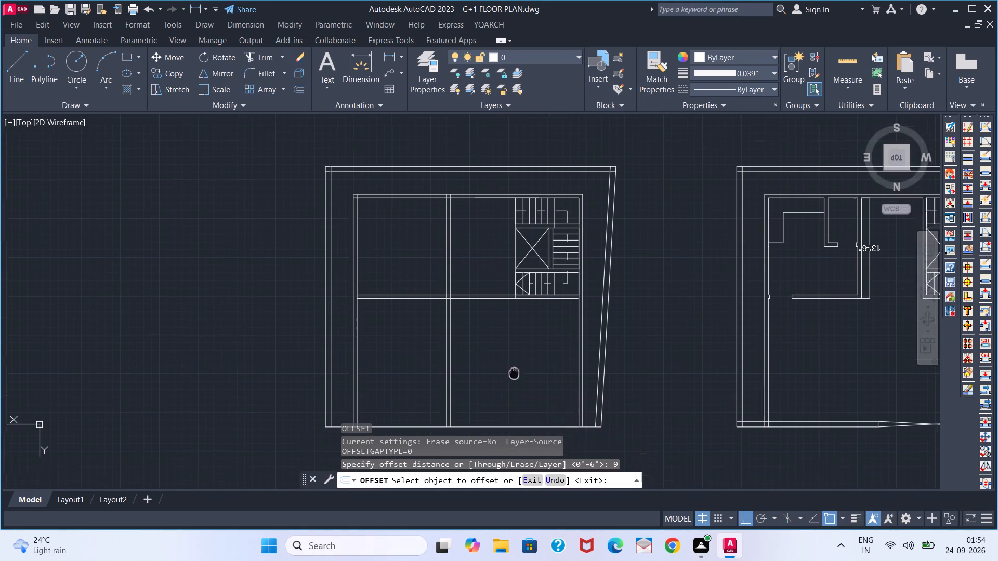
middle_drag(513, 329, 513, 310)
click(515, 346)
click(515, 296)
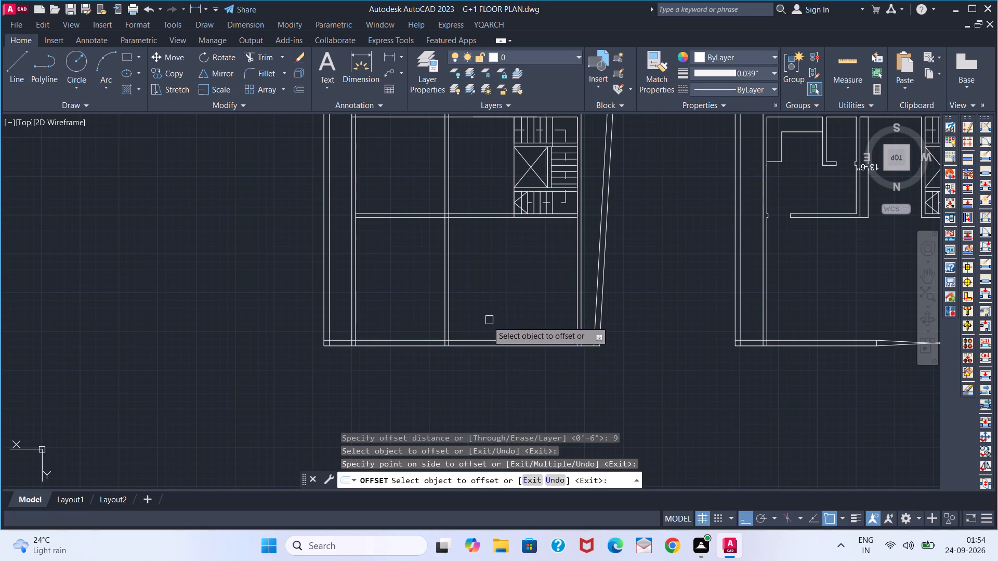
key(space)
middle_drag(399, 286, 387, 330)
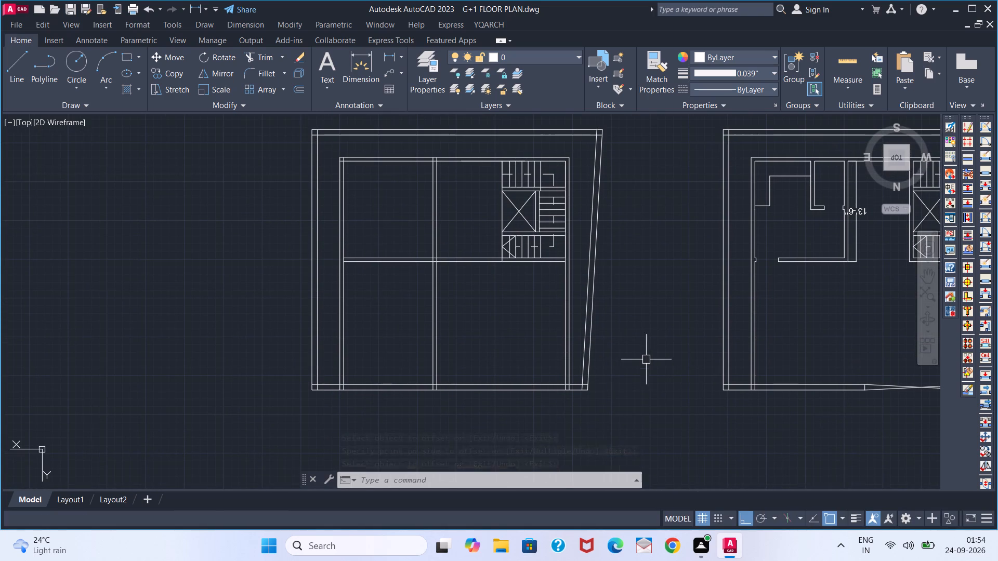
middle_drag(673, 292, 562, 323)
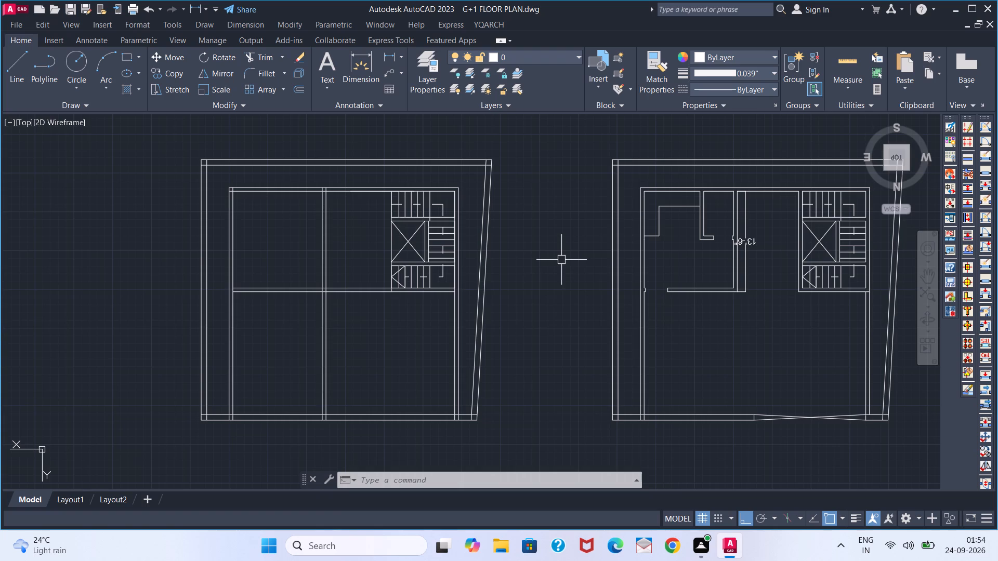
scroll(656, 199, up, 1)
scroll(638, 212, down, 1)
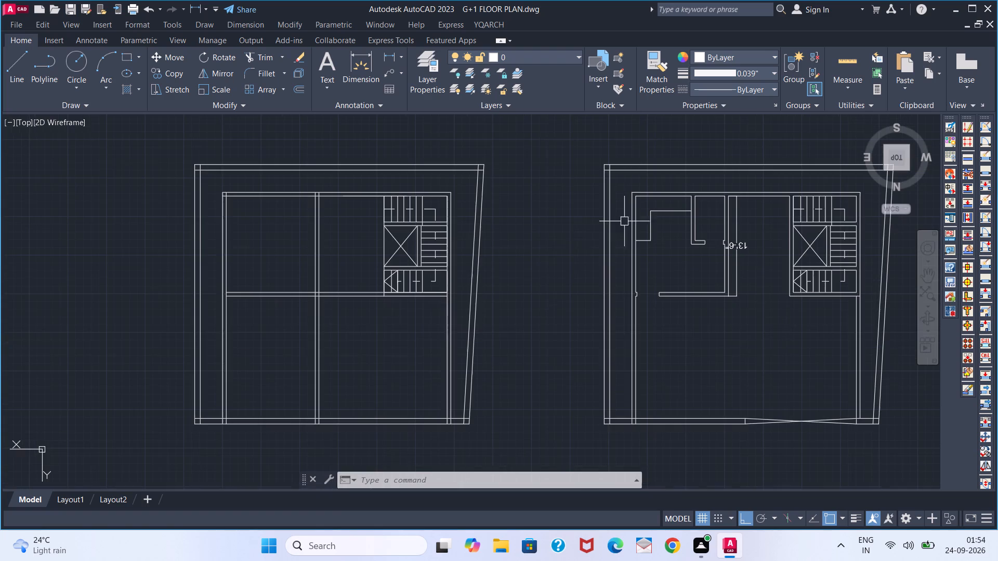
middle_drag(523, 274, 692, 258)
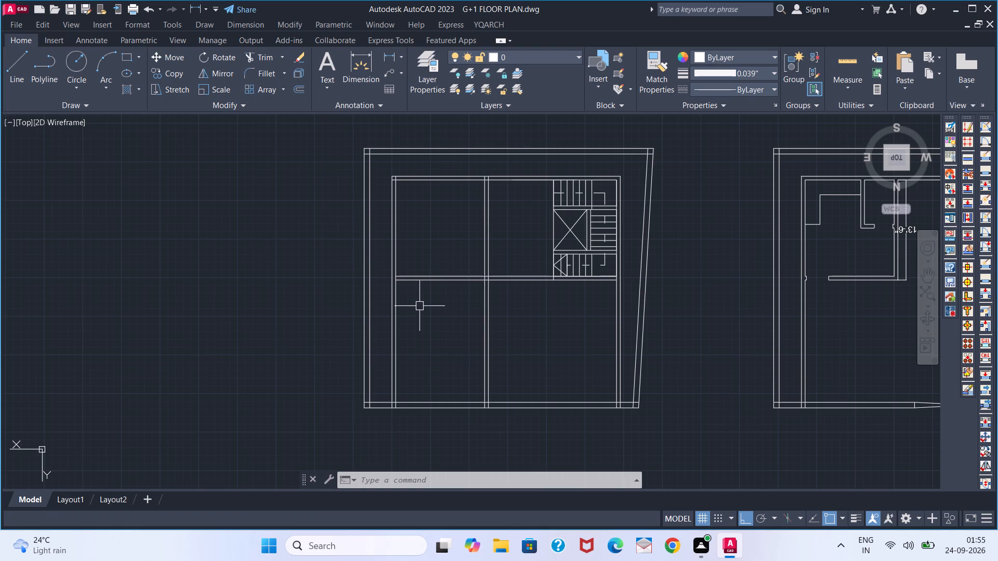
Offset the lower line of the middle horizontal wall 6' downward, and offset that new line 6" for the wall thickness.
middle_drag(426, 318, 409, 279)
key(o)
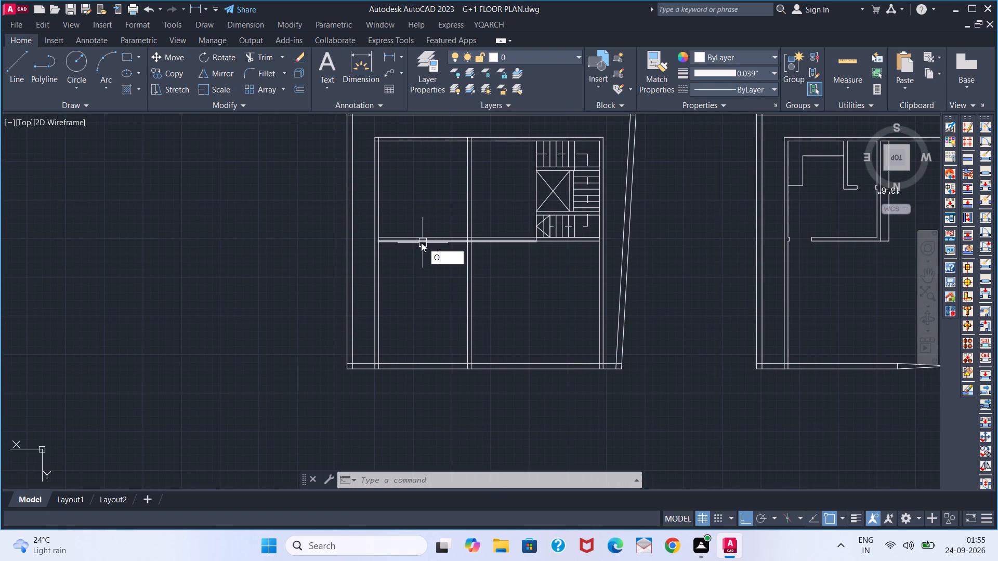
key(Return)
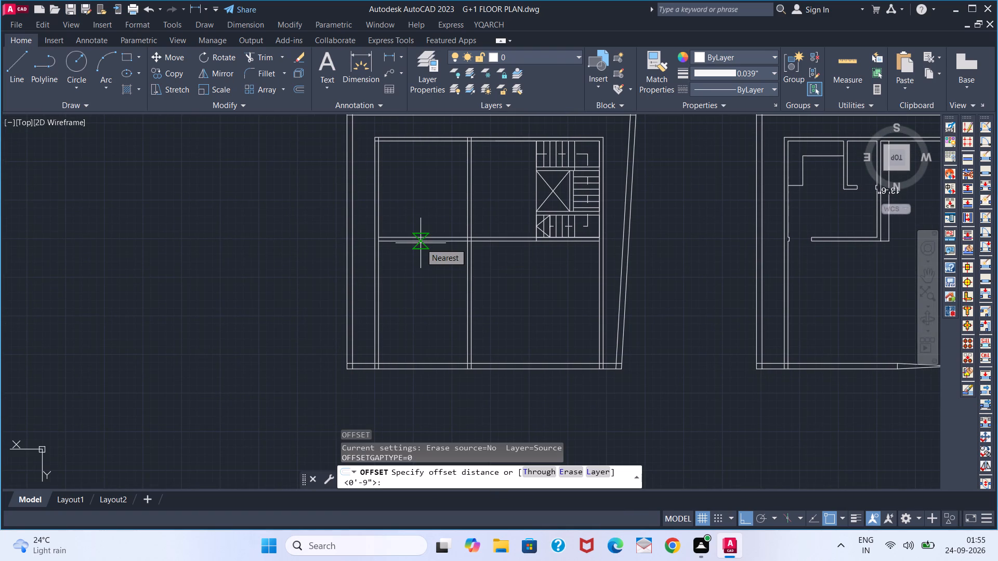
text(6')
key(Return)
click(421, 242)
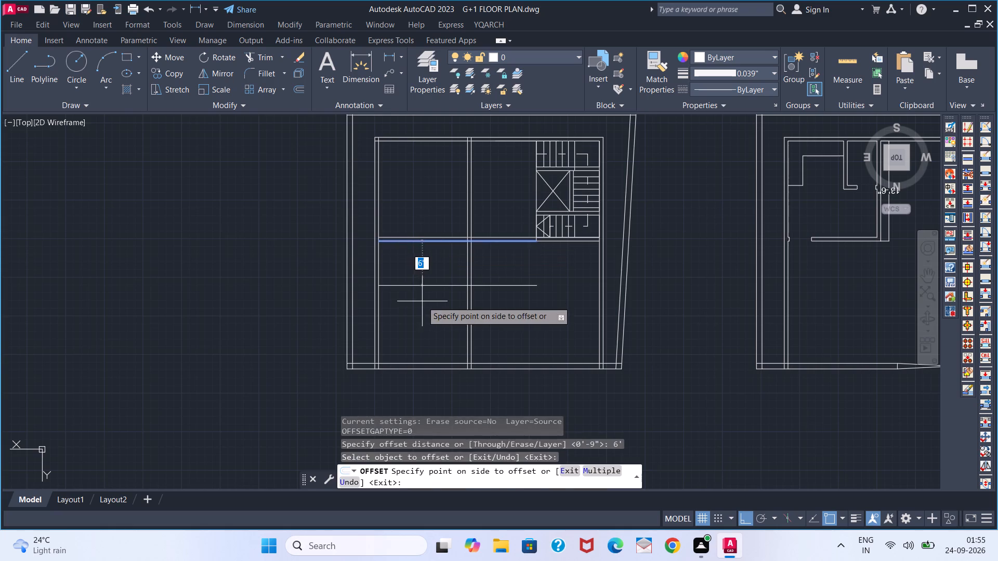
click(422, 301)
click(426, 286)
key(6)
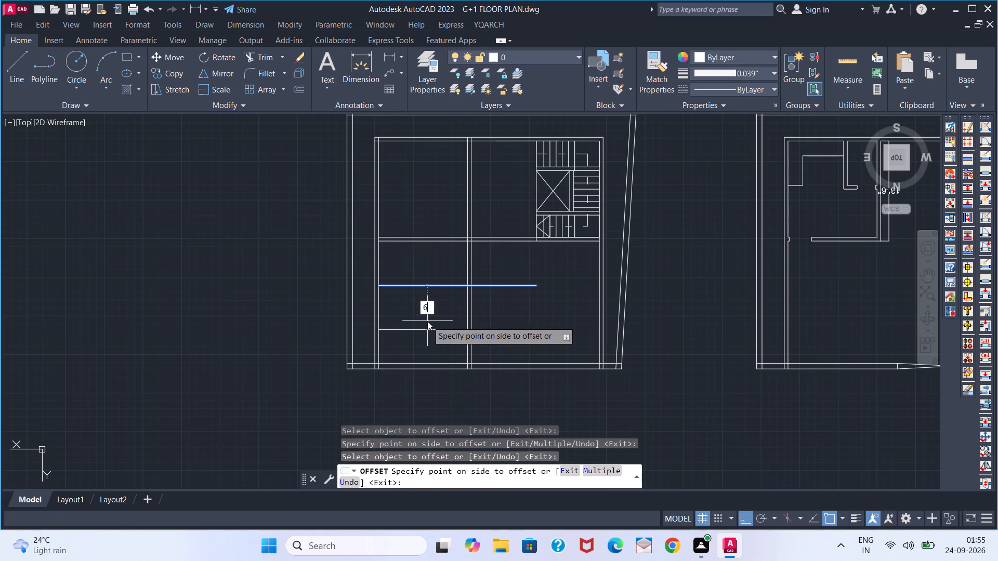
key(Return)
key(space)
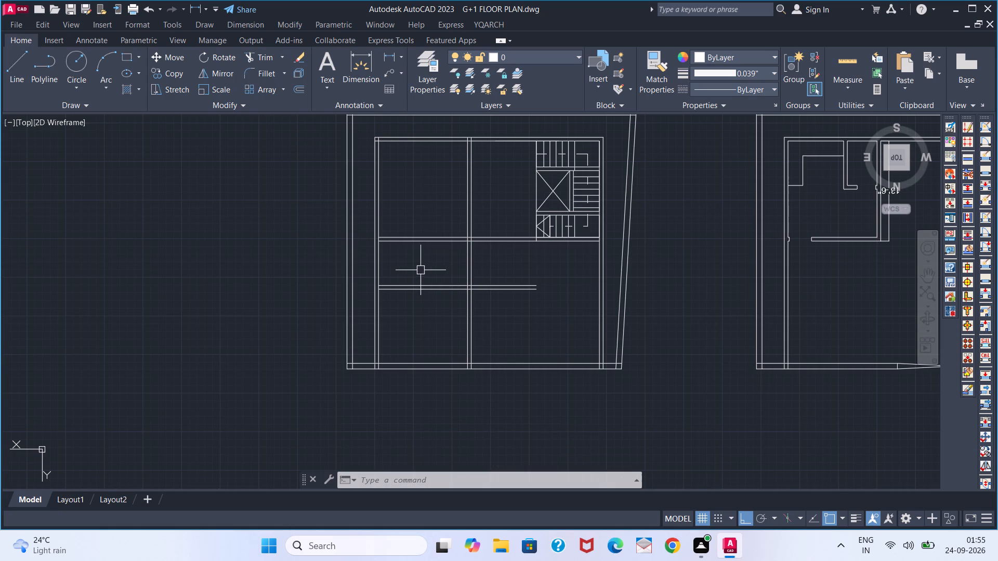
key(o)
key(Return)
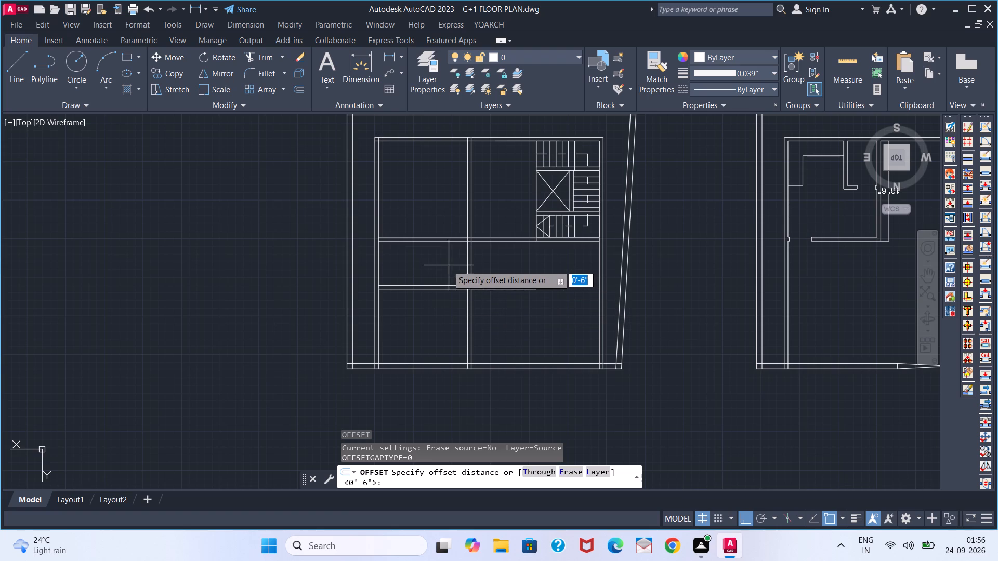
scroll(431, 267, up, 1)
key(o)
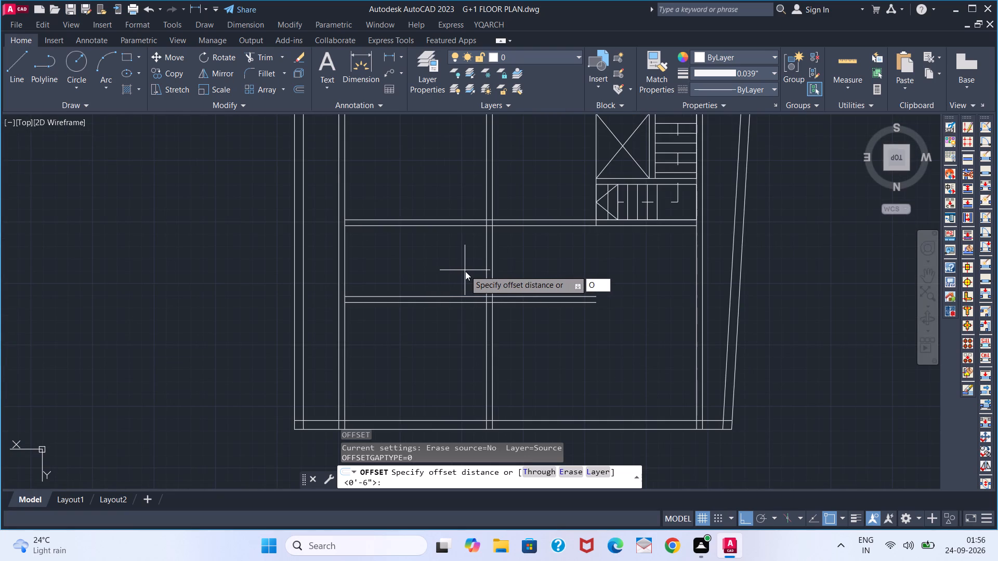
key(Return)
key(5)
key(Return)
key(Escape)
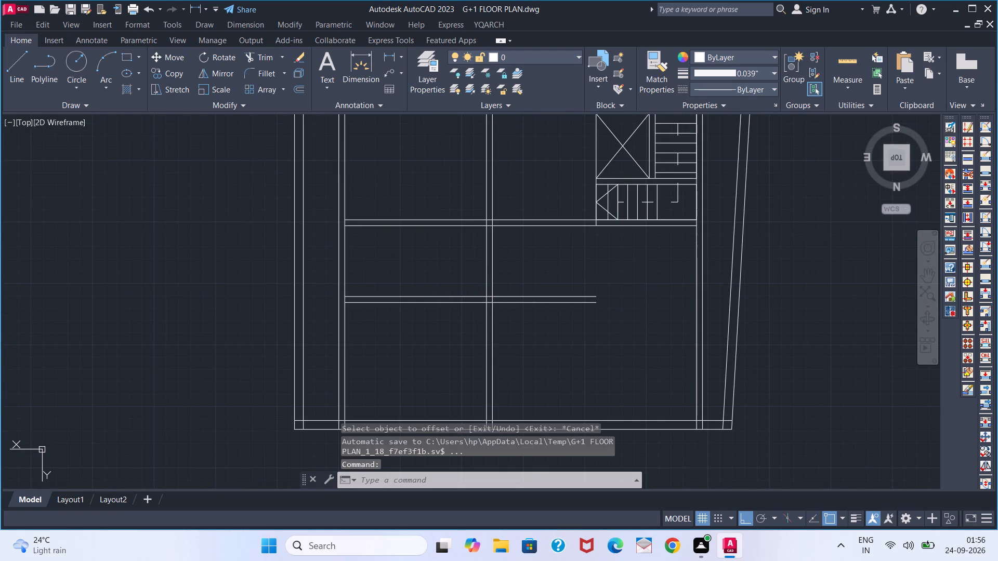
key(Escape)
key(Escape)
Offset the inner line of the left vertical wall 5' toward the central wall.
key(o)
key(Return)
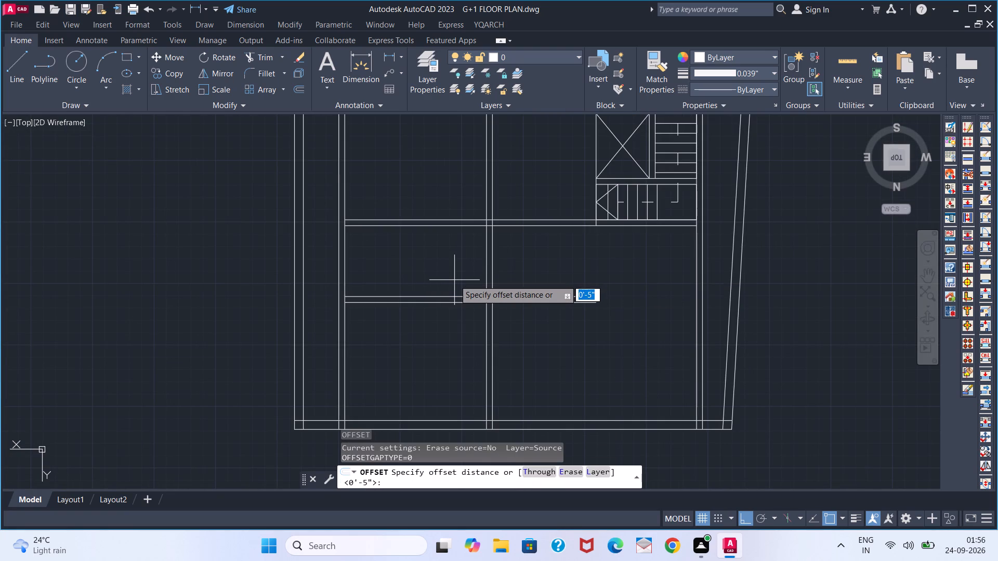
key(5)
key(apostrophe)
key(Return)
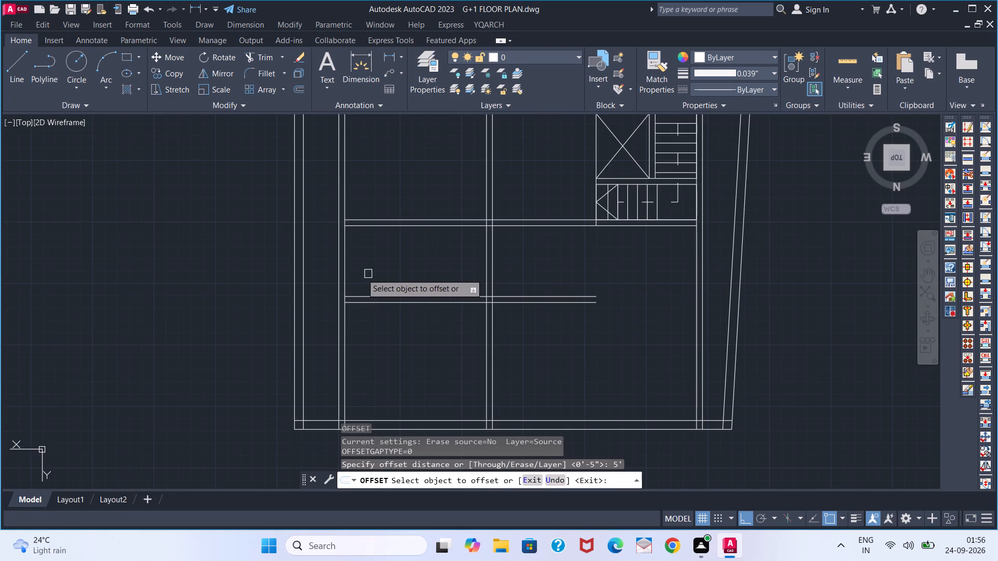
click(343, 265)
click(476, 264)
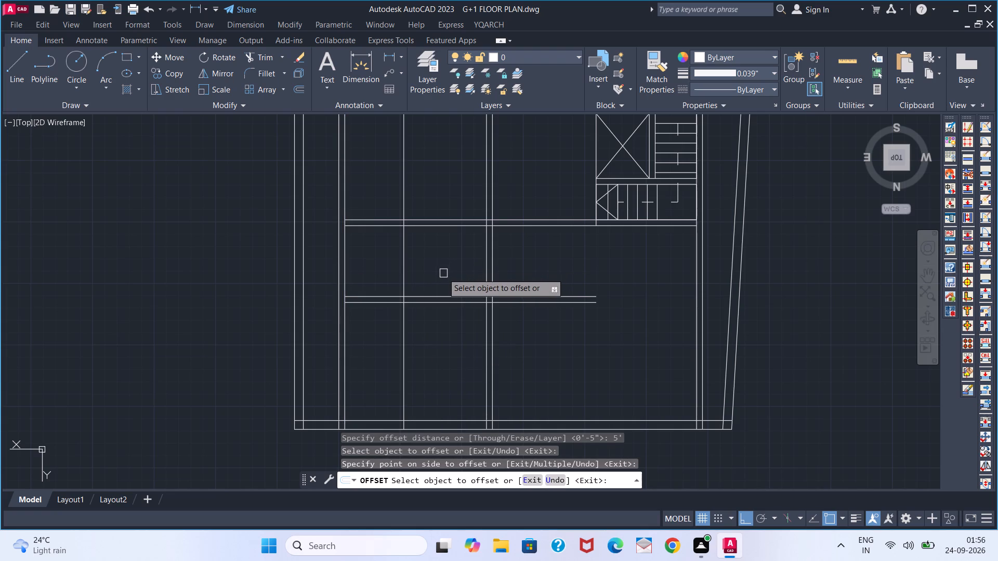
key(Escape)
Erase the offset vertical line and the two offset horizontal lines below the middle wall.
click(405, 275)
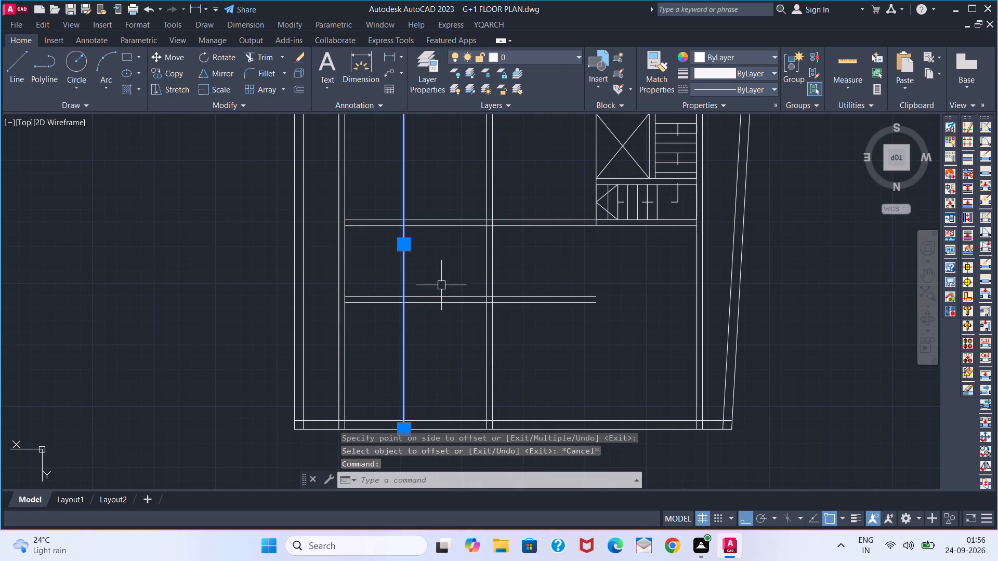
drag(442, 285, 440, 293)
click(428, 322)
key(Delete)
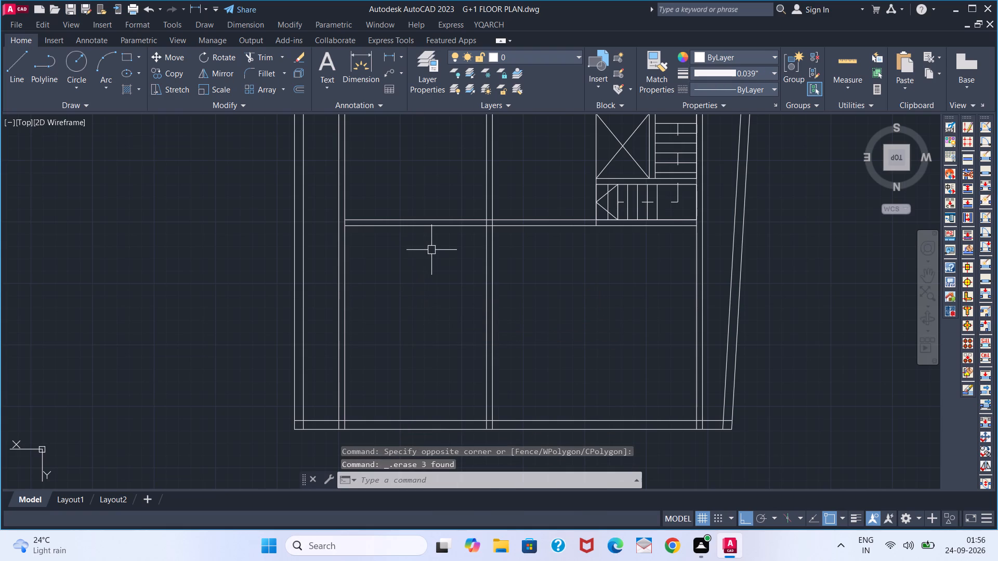
Offset the middle horizontal wall's lower line 5' downward, and offset the new line 6" to form a partition wall.
key(o)
key(Return)
key(5)
key(semicolon)
key(BackSpace)
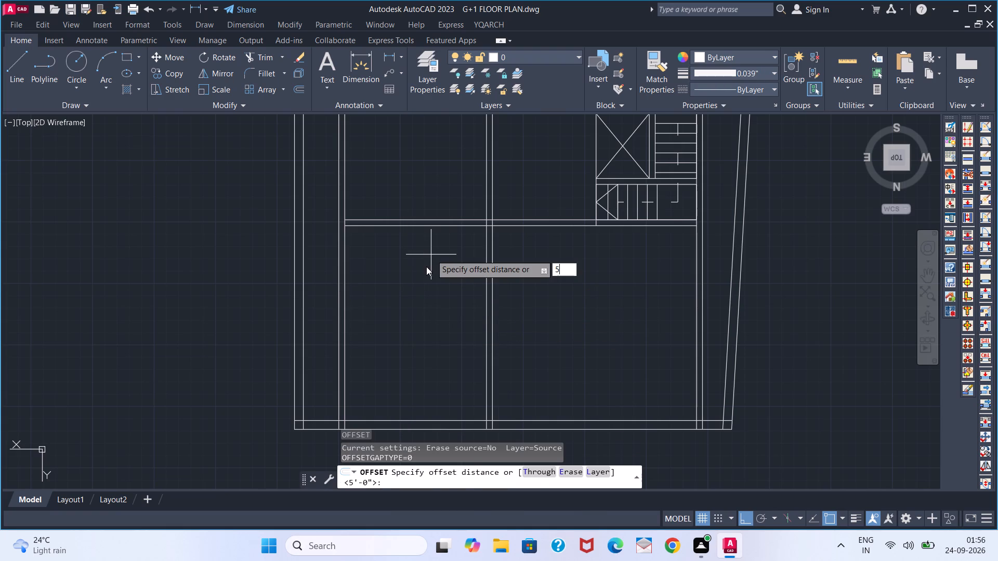
key(apostrophe)
key(Return)
click(430, 226)
click(434, 300)
click(437, 279)
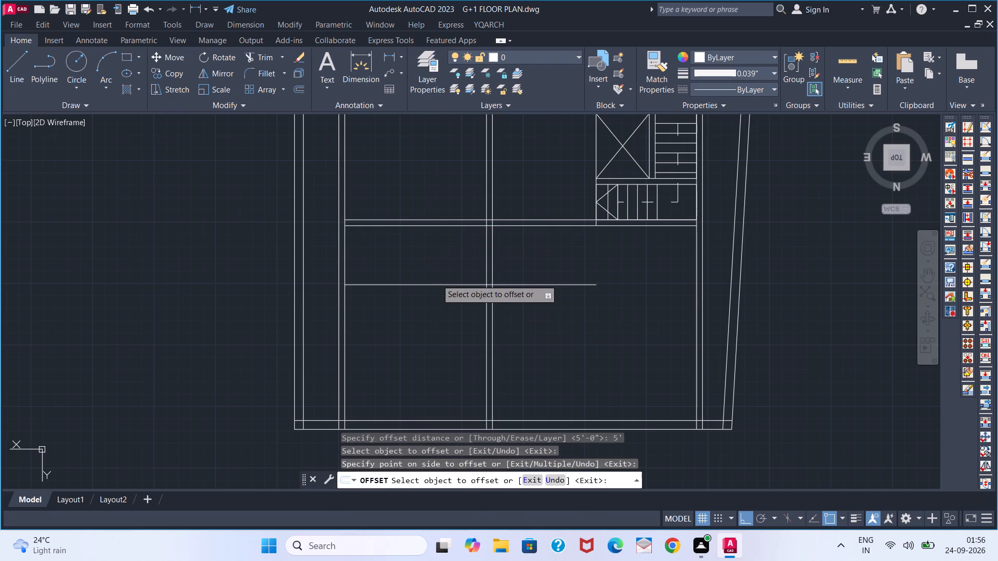
click(437, 284)
key(6)
key(Return)
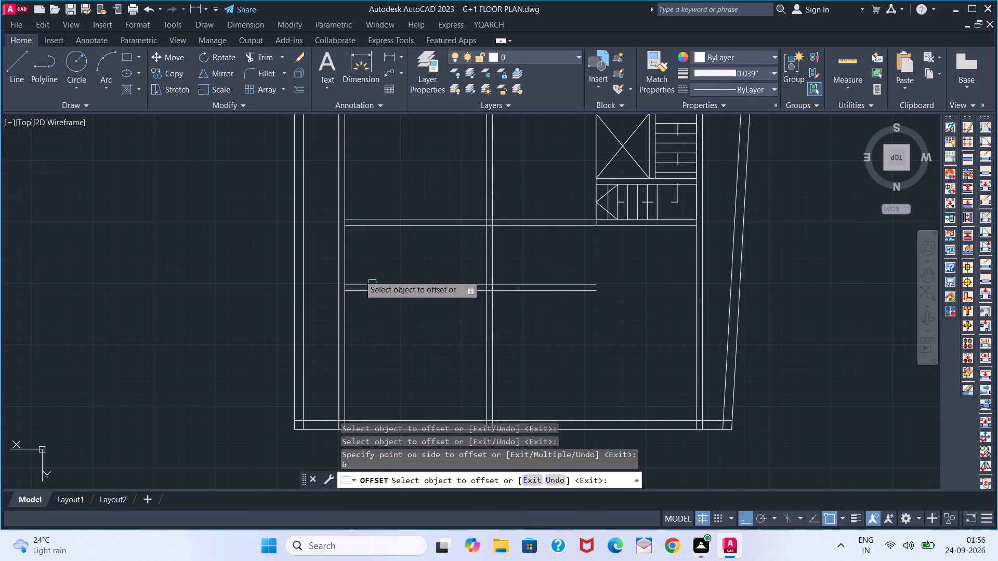
Offset the left wall's inner line 6' toward the central wall, and offset the new line 6" for the partition thickness.
click(348, 268)
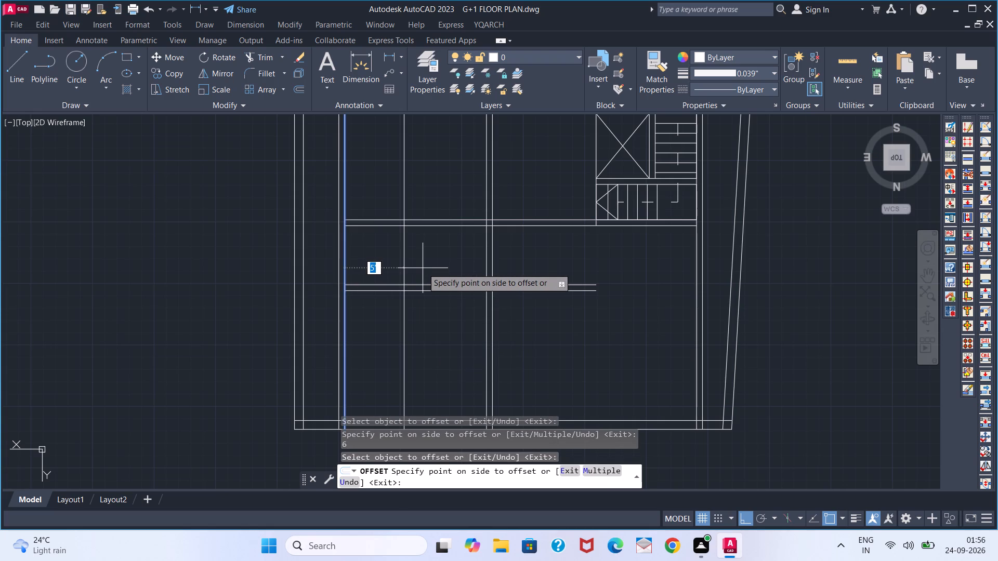
text(6')
key(Return)
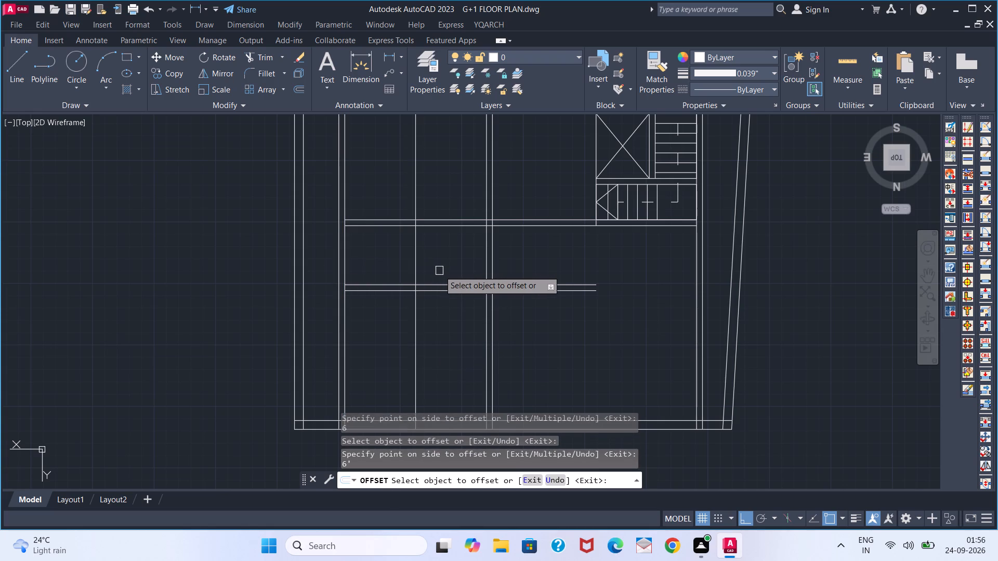
key(space)
key(space)
click(418, 269)
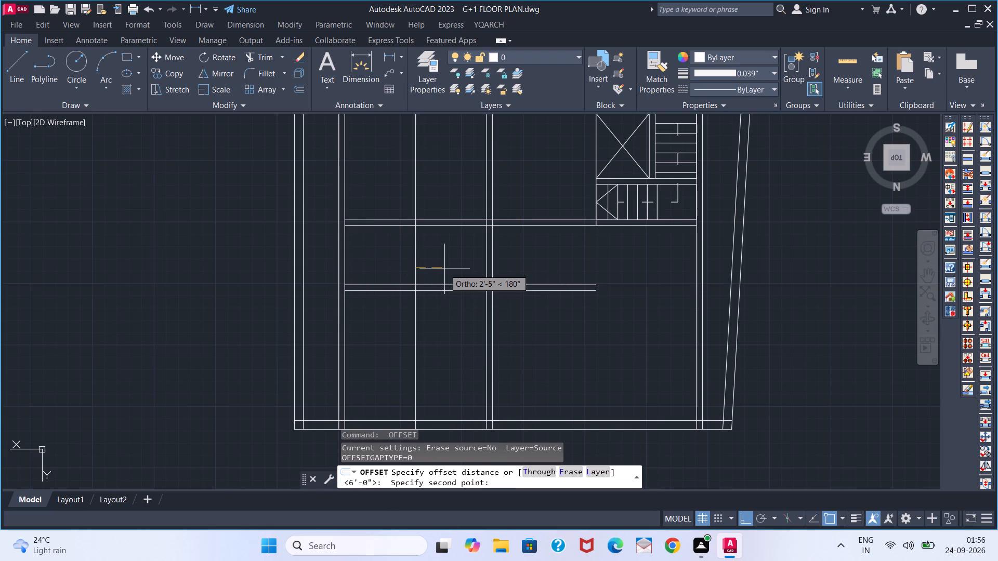
key(Escape)
key(space)
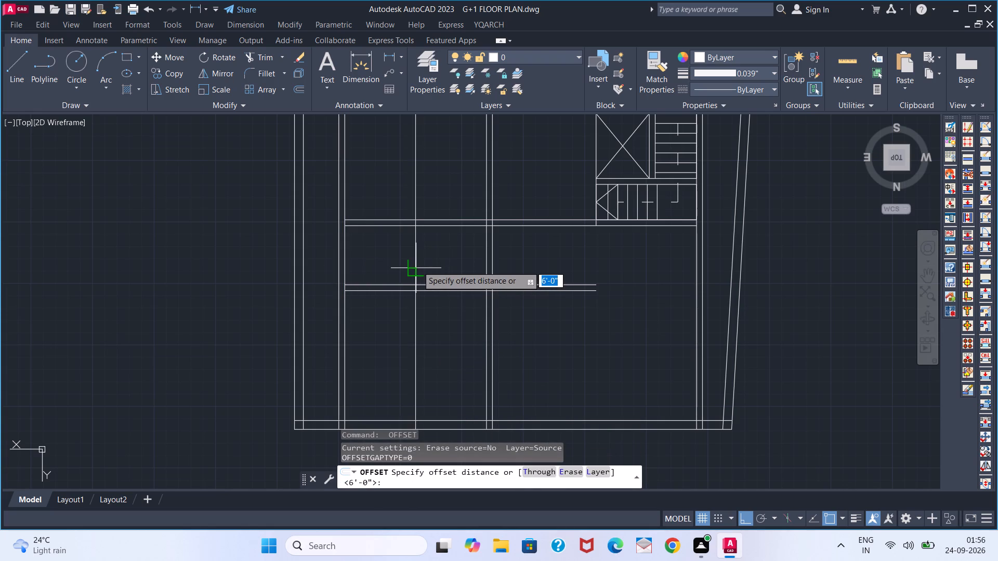
key(6)
key(Return)
click(417, 266)
click(489, 266)
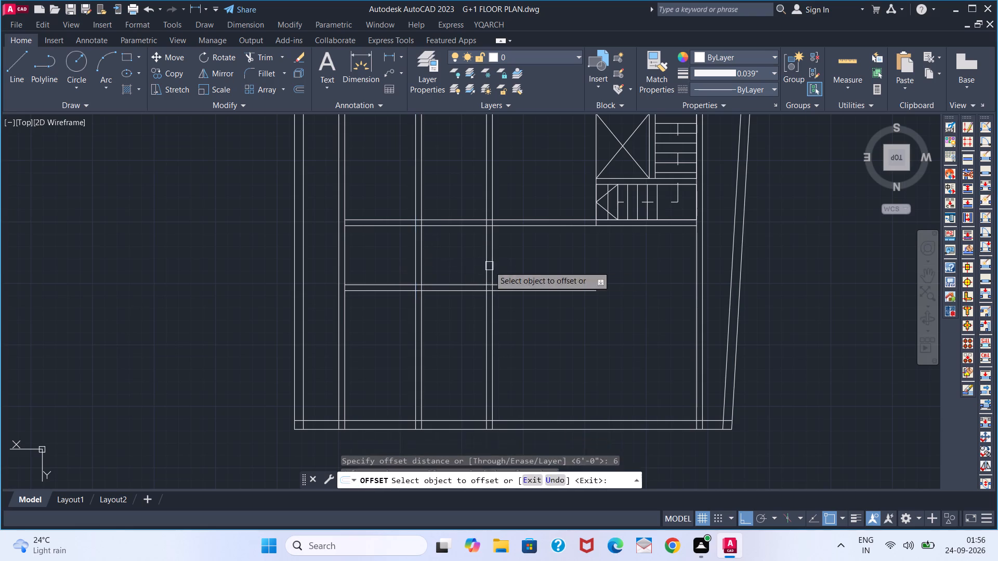
key(space)
Trim the new partition lines beyond the small room below the middle wall, removing horizontals up to the central wall and verticals above and below.
text(TR)
key(space)
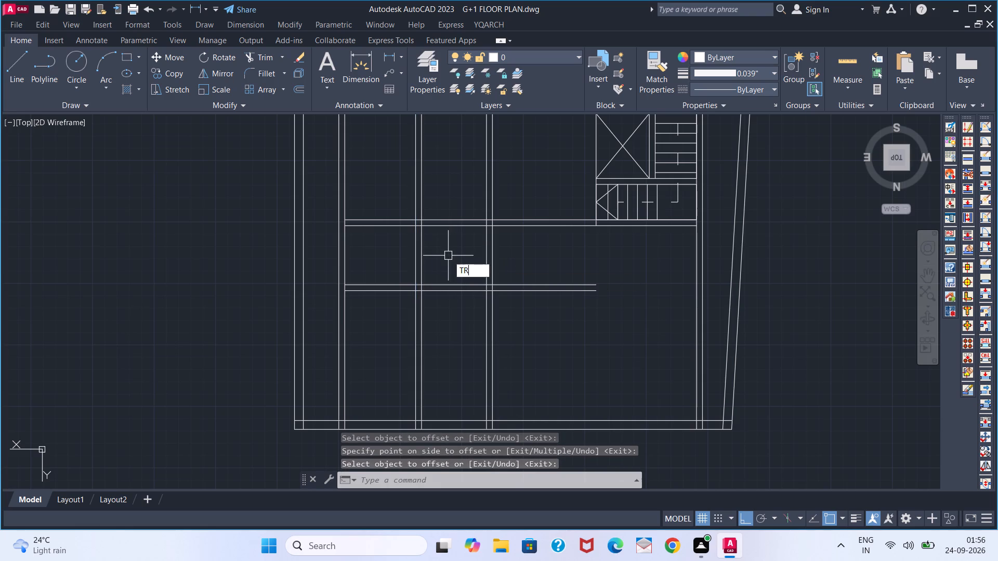
drag(450, 256, 451, 265)
double_click(449, 328)
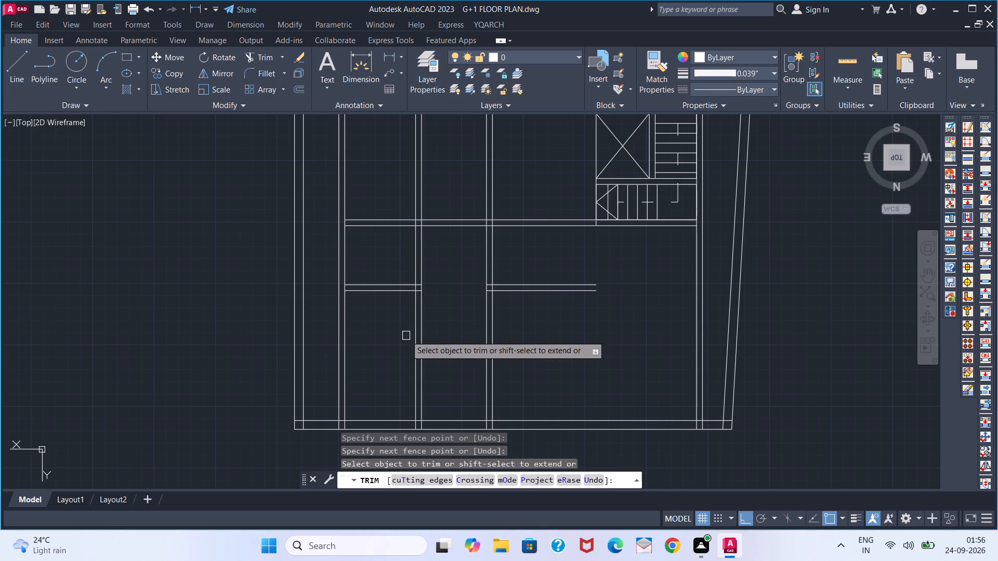
key(space)
key(space)
key(space)
click(406, 336)
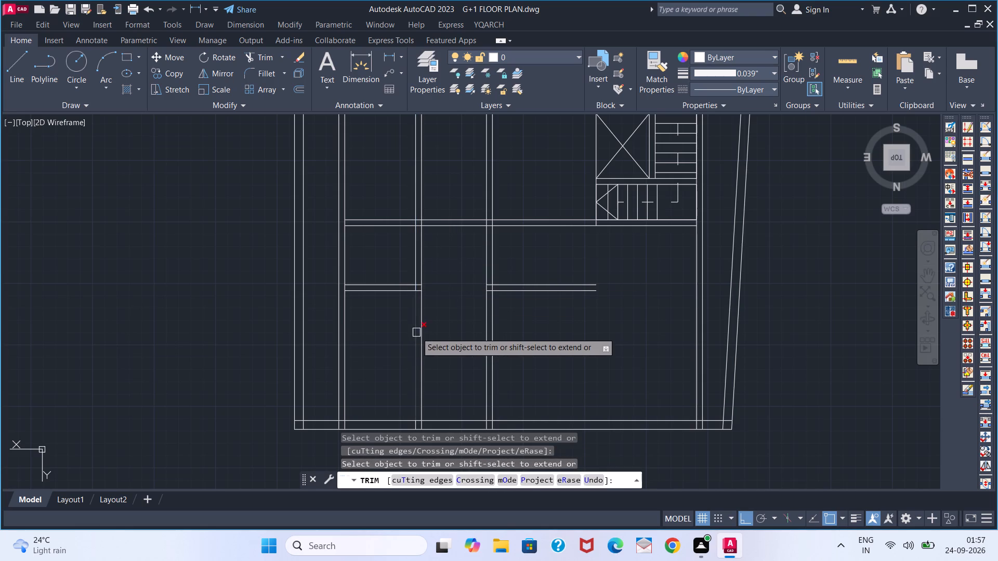
click(422, 332)
click(412, 332)
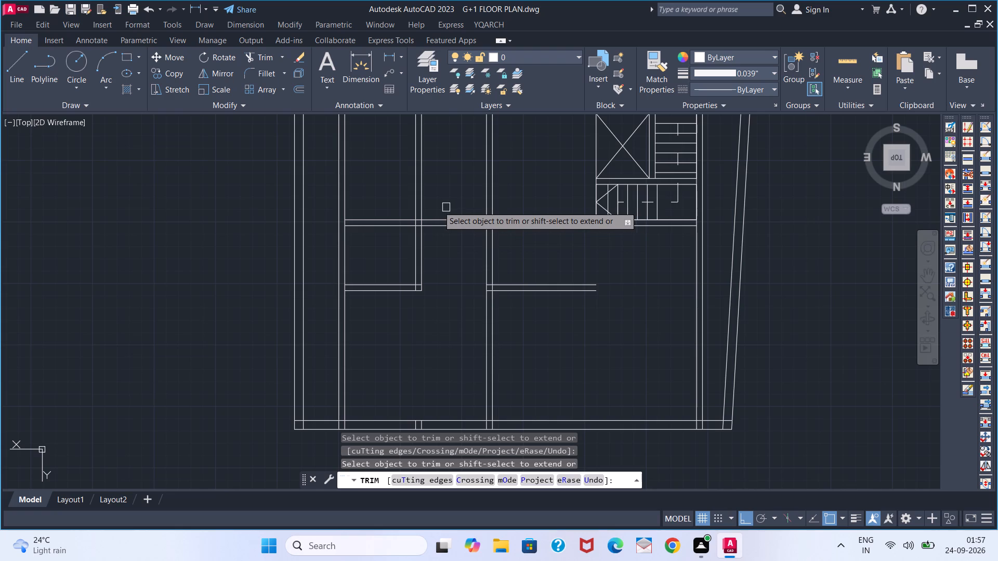
click(430, 204)
click(391, 202)
Trim the middle horizontal wall's two lines between the small room and the central vertical wall.
click(448, 202)
click(453, 257)
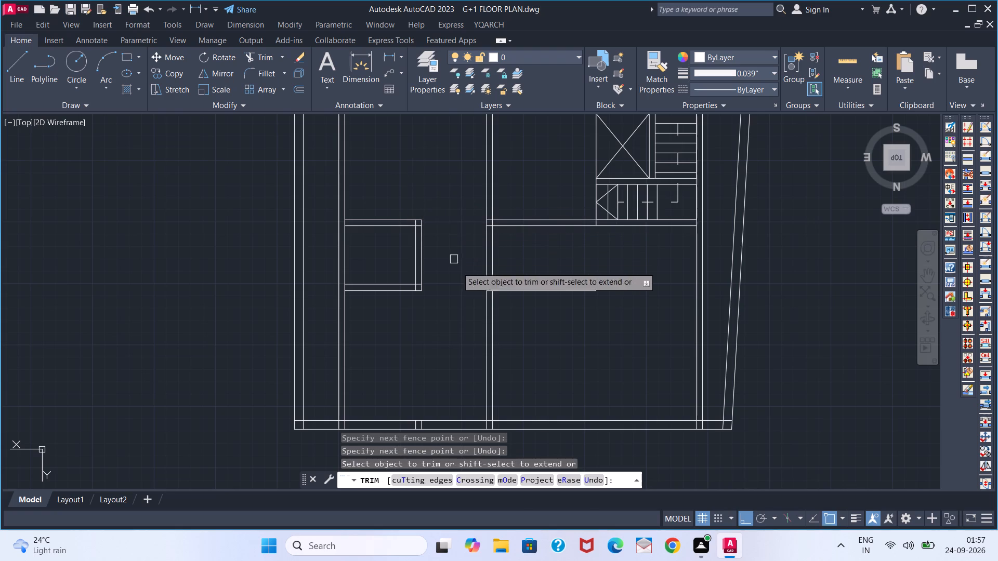
key(space)
Erase the two leftover horizontal partition lines to the right of the central vertical wall.
drag(564, 271, 551, 296)
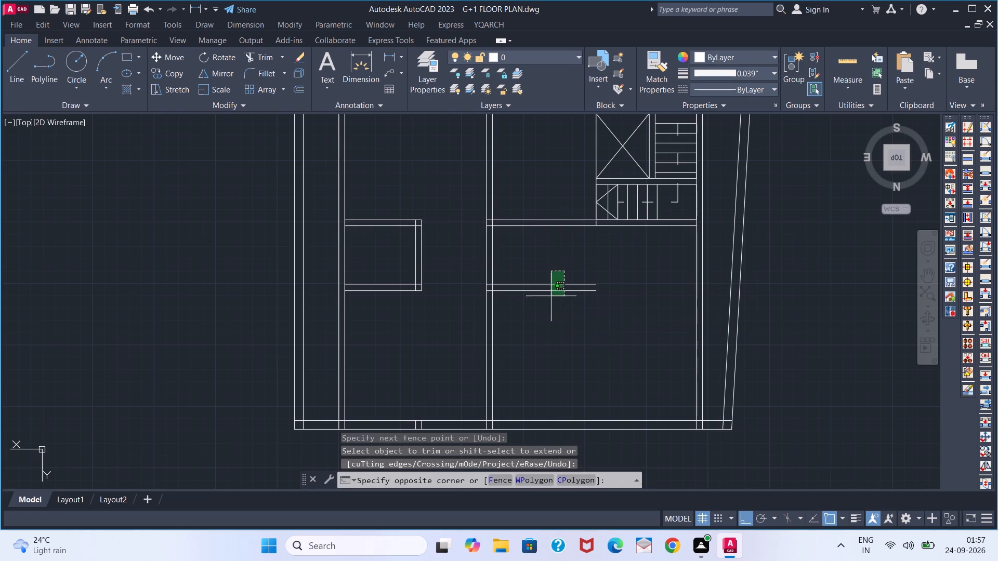
click(525, 317)
key(Delete)
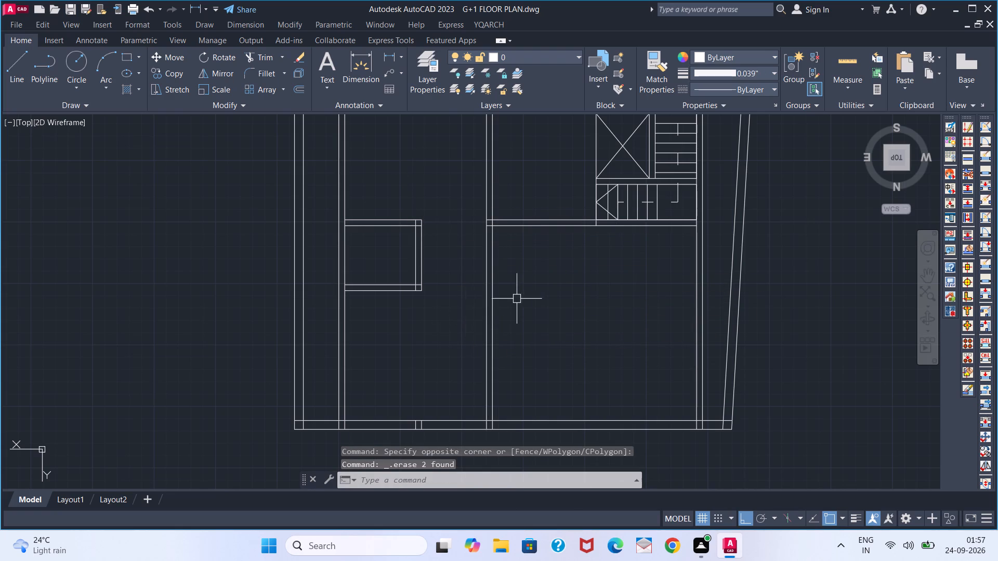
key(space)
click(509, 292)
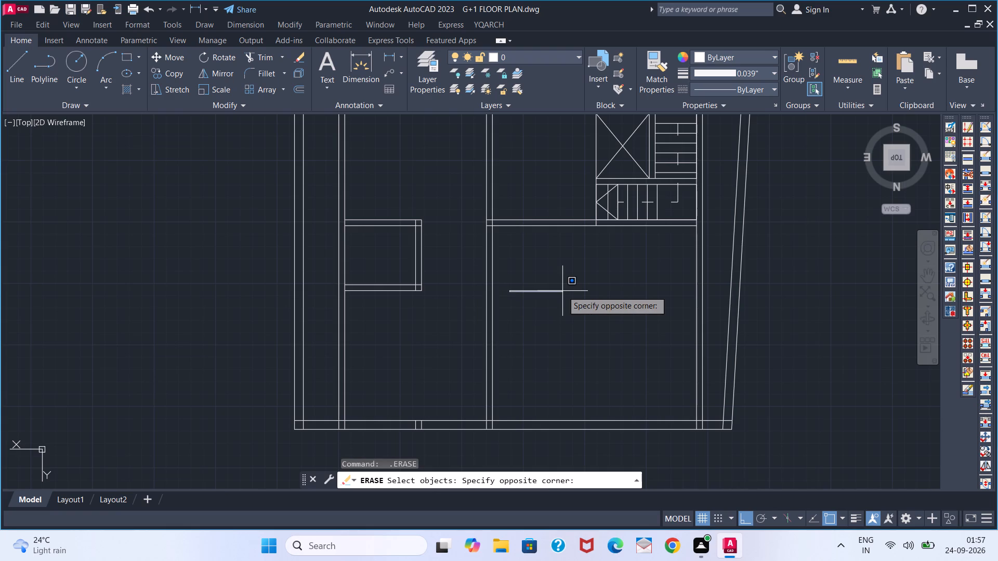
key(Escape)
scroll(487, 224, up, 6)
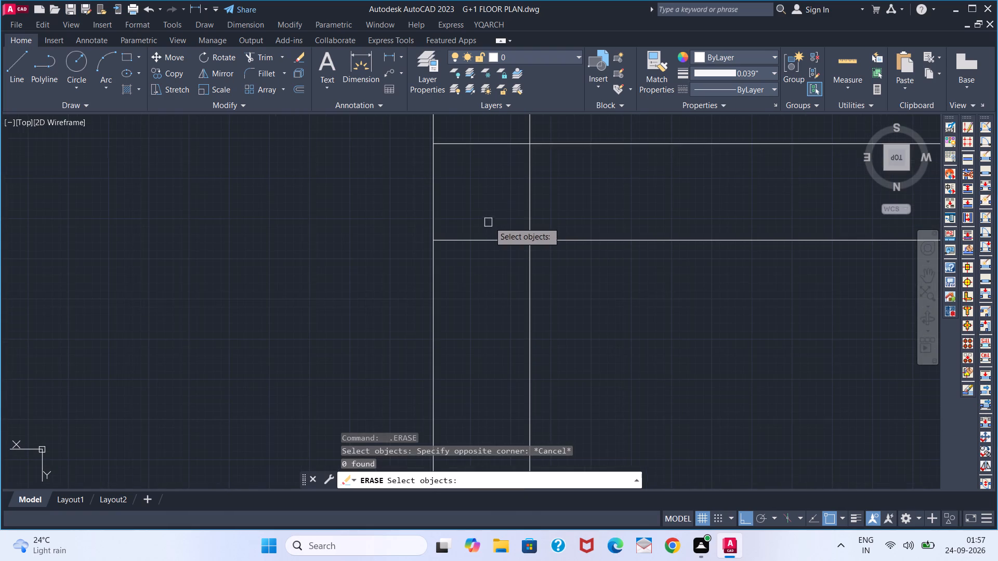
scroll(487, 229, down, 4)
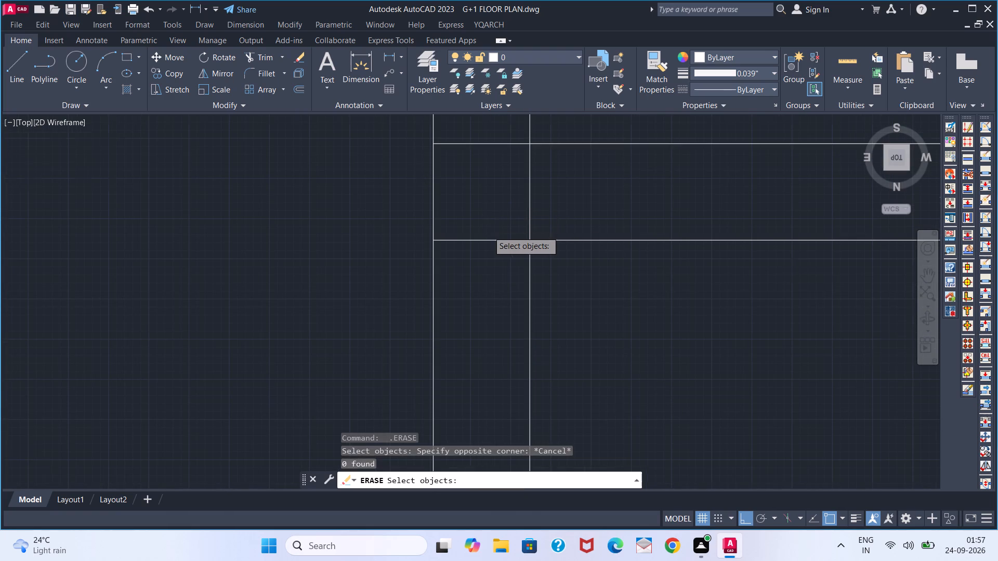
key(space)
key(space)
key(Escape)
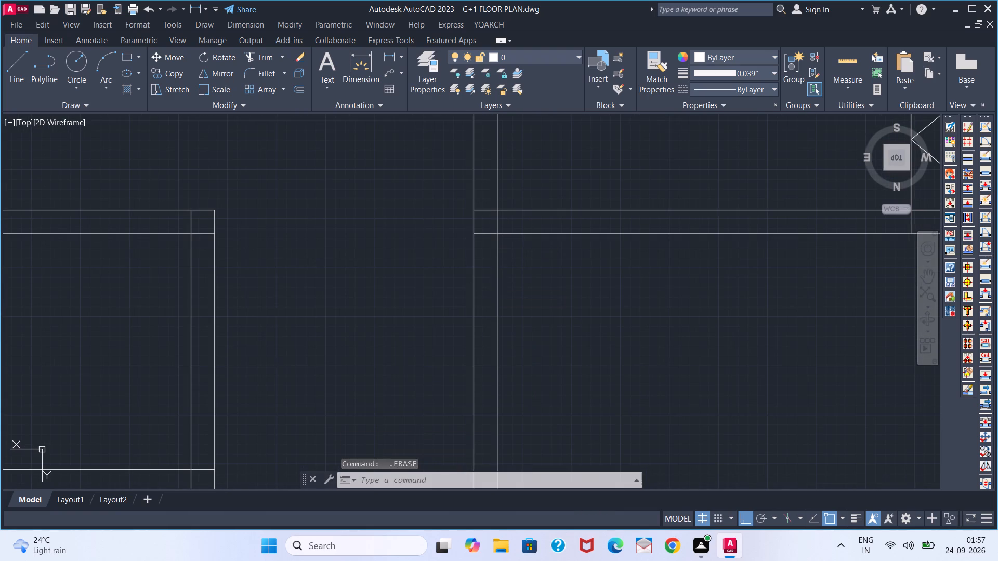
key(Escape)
Trim the central vertical wall's two lines between the middle horizontal wall and the plan's bottom wall.
scroll(367, 320, down, 3)
middle_drag(366, 322, 452, 279)
middle_drag(452, 296, 455, 339)
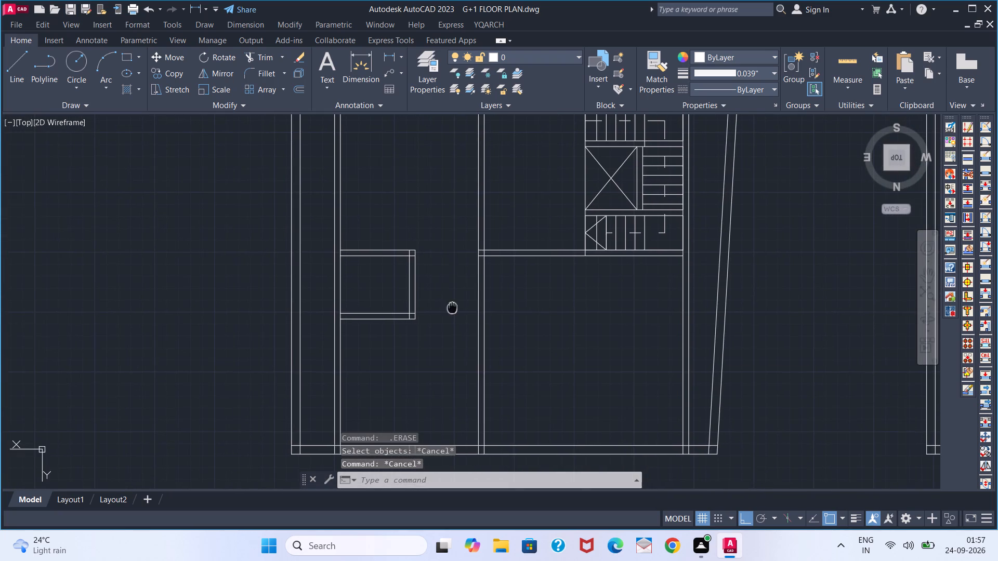
middle_drag(455, 339, 455, 344)
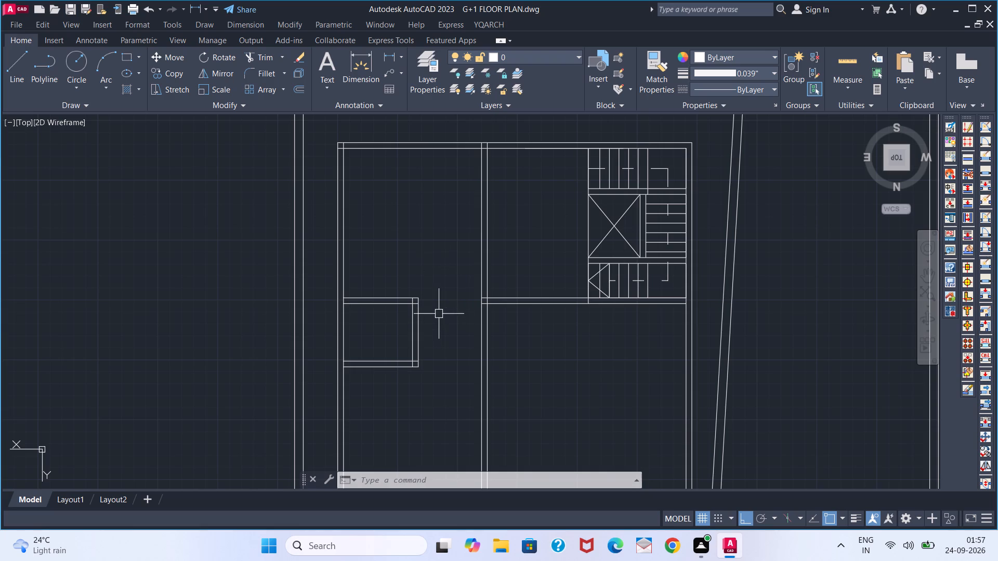
middle_drag(438, 305, 455, 227)
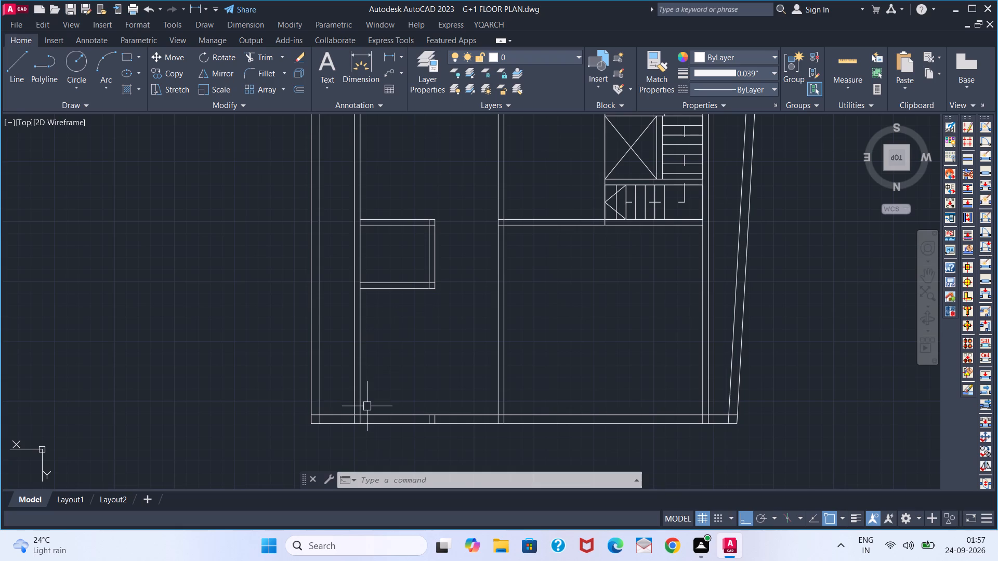
scroll(402, 365, down, 1)
middle_drag(418, 355, 364, 379)
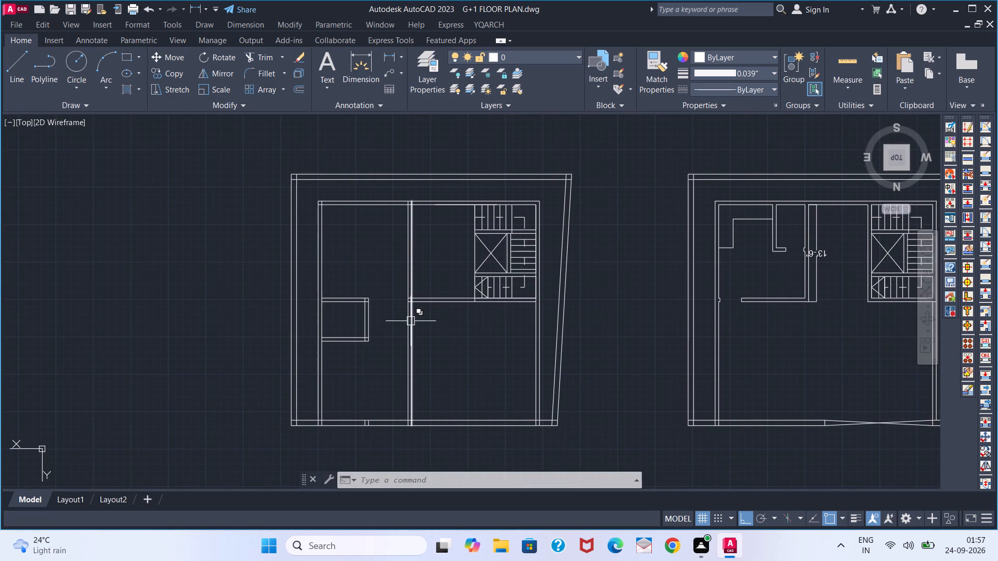
text(TR)
key(space)
click(422, 358)
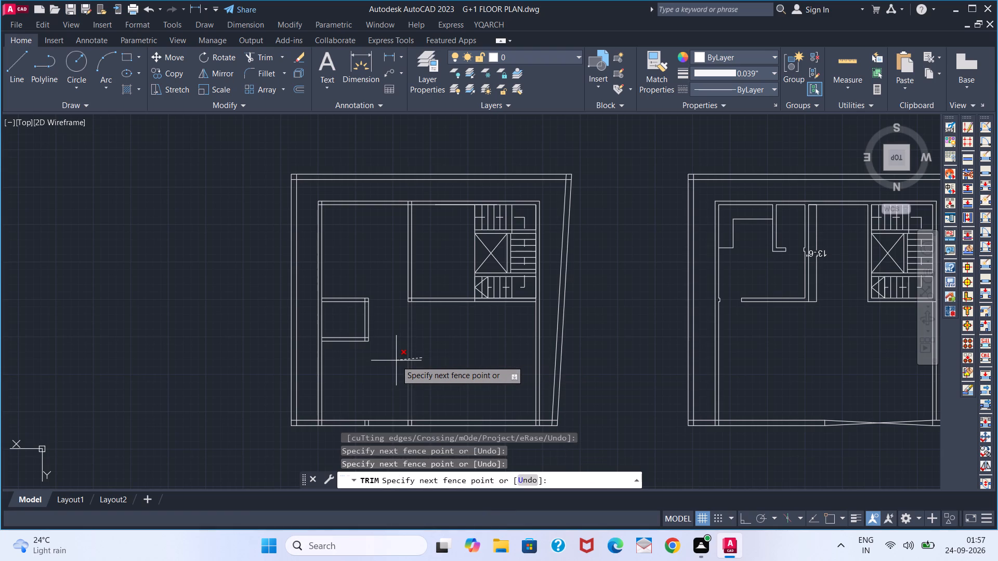
click(396, 360)
key(space)
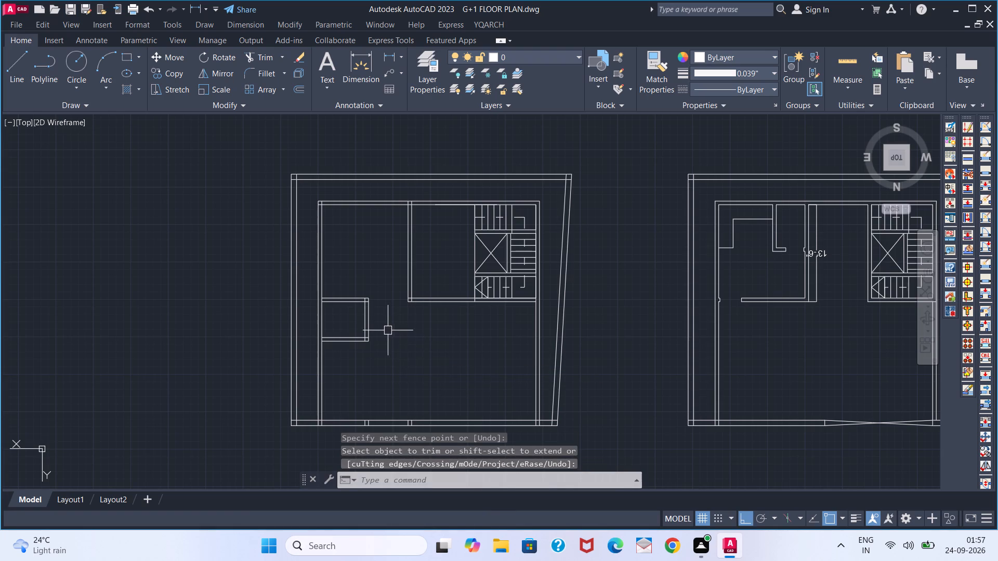
Trim the two lines of the small room's vertical partition between its upper and lower horizontal walls.
scroll(370, 316, up, 2)
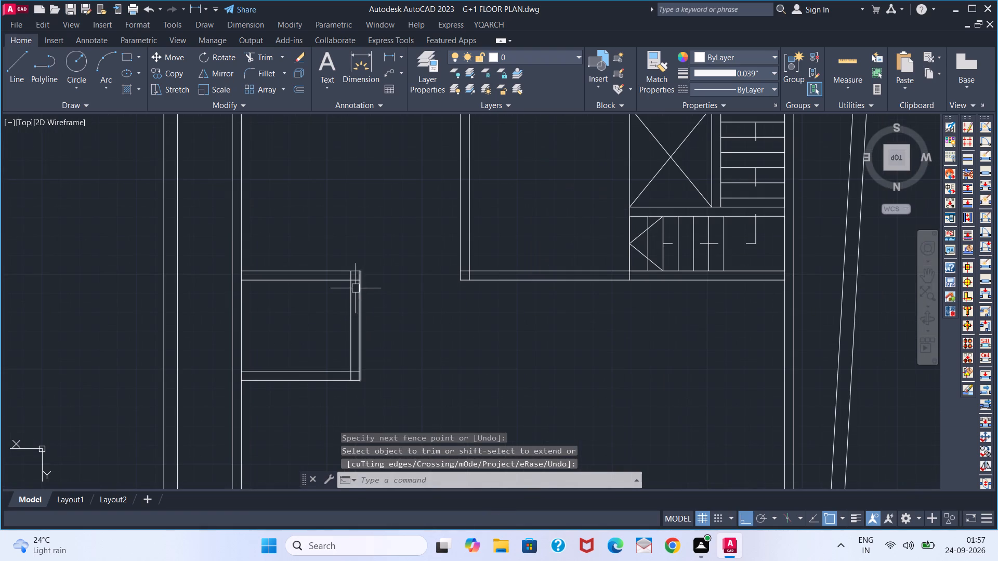
scroll(356, 288, up, 2)
scroll(345, 309, down, 2)
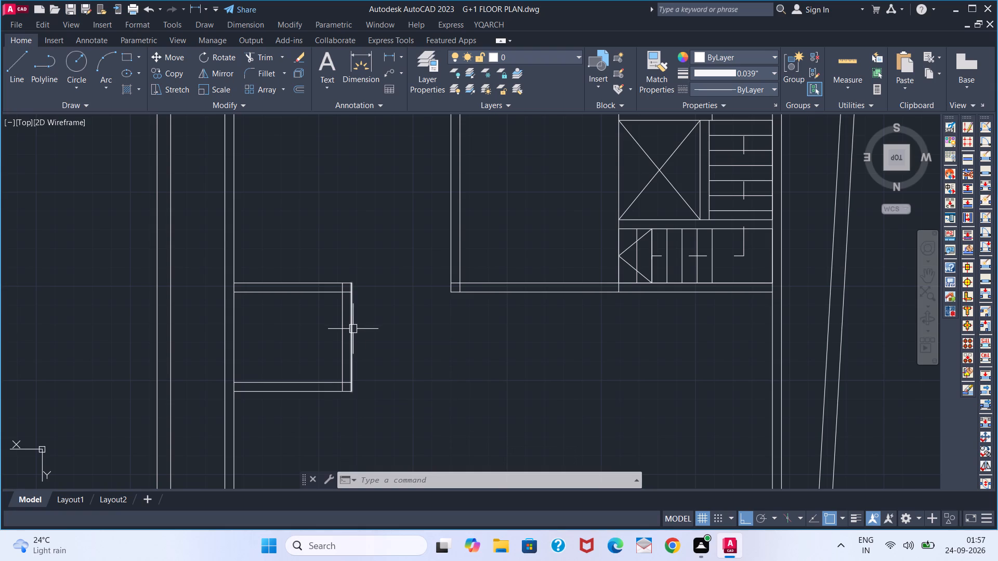
text(TE)
key(Escape)
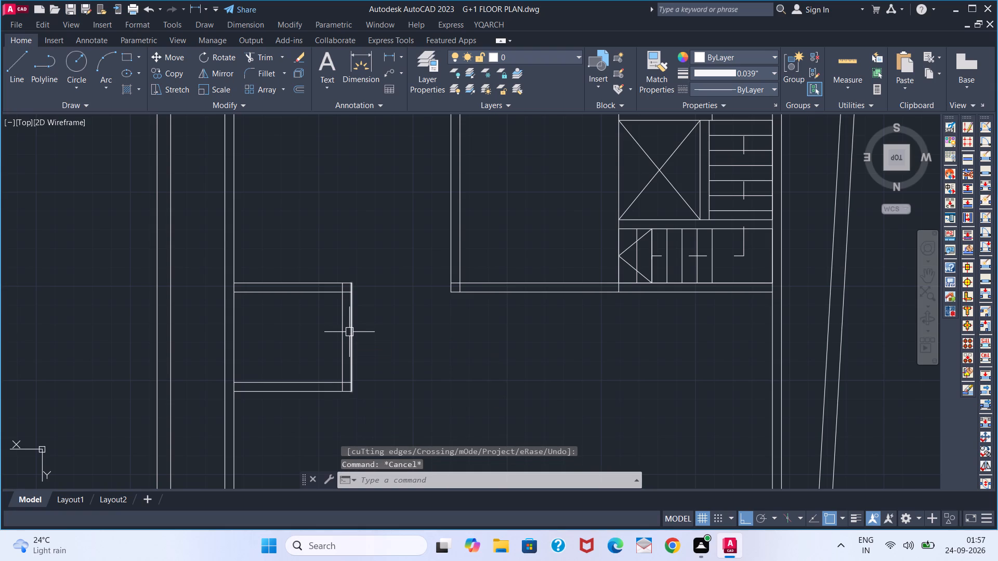
text(TR)
key(space)
click(349, 332)
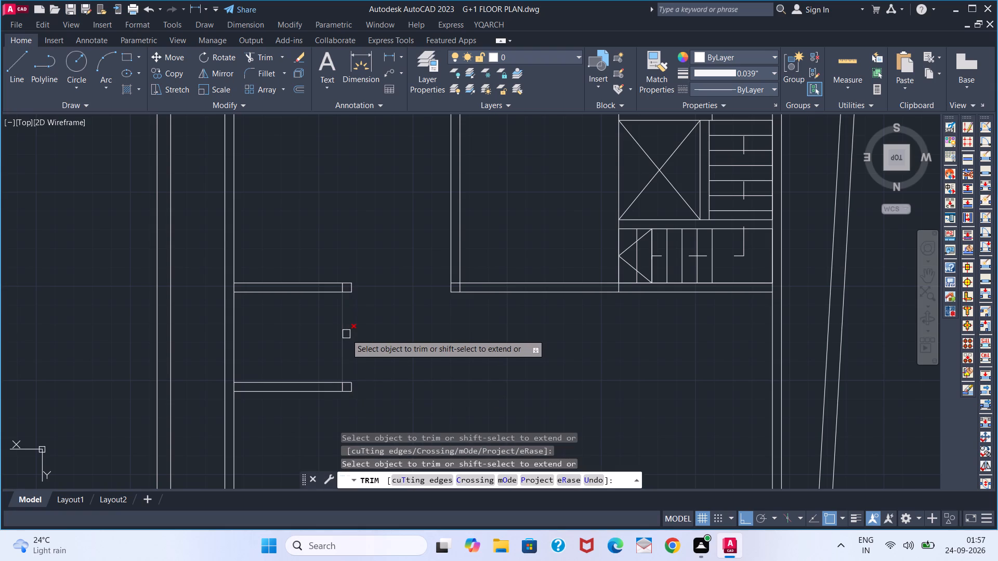
click(346, 334)
key(space)
Trim the leftover inner vertical segments crossing the free ends of the small room's two horizontal walls.
scroll(342, 406, up, 3)
key(space)
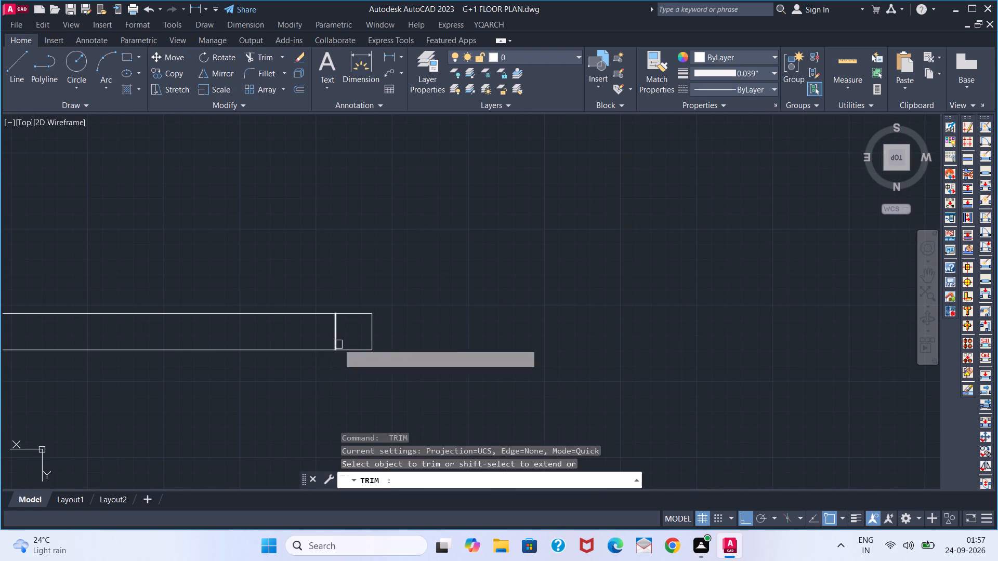
click(338, 343)
scroll(337, 333, down, 3)
scroll(327, 235, up, 4)
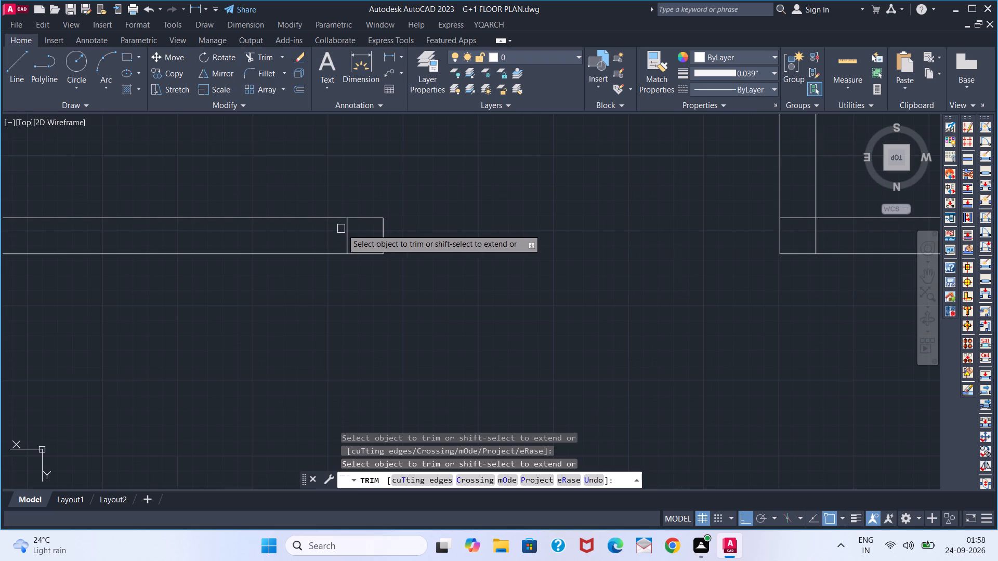
click(349, 230)
key(space)
Erase the four leftover short vertical partition segments inside the left floor plan's bottom outer wall.
scroll(358, 265, down, 5)
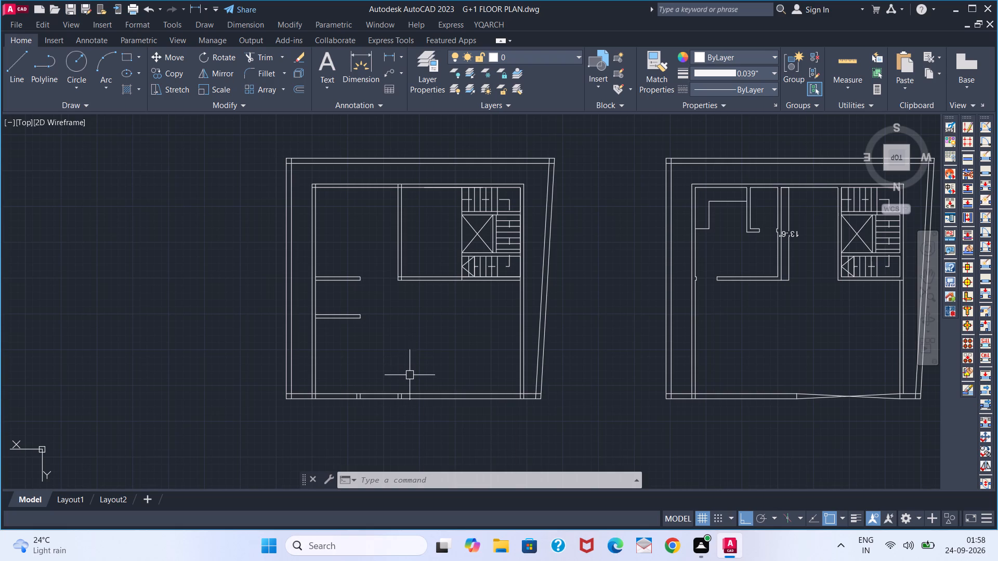
scroll(412, 389, up, 2)
scroll(413, 390, down, 2)
middle_drag(418, 368, 418, 395)
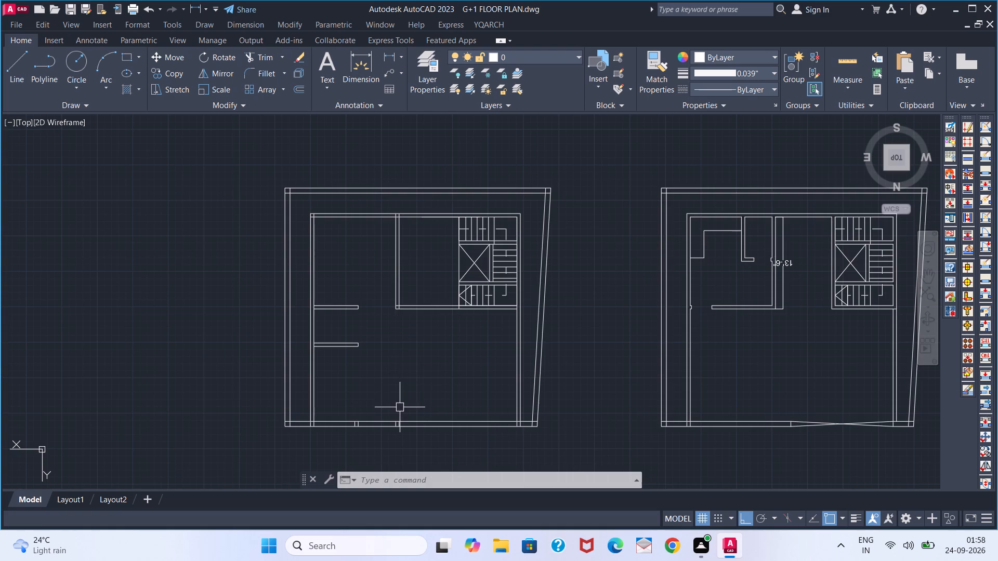
scroll(400, 407, up, 2)
scroll(401, 420, down, 2)
scroll(400, 428, up, 3)
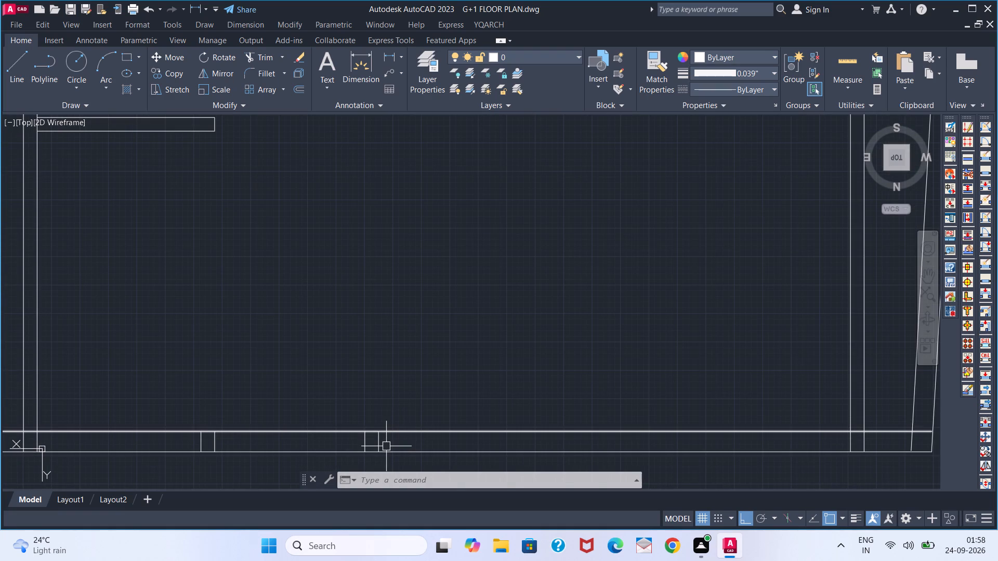
click(386, 446)
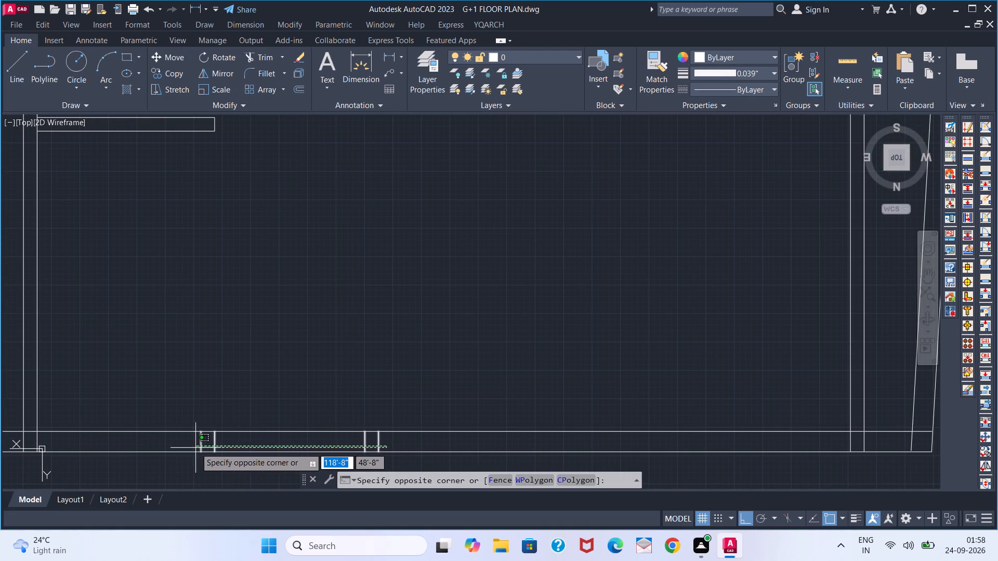
click(195, 448)
key(Delete)
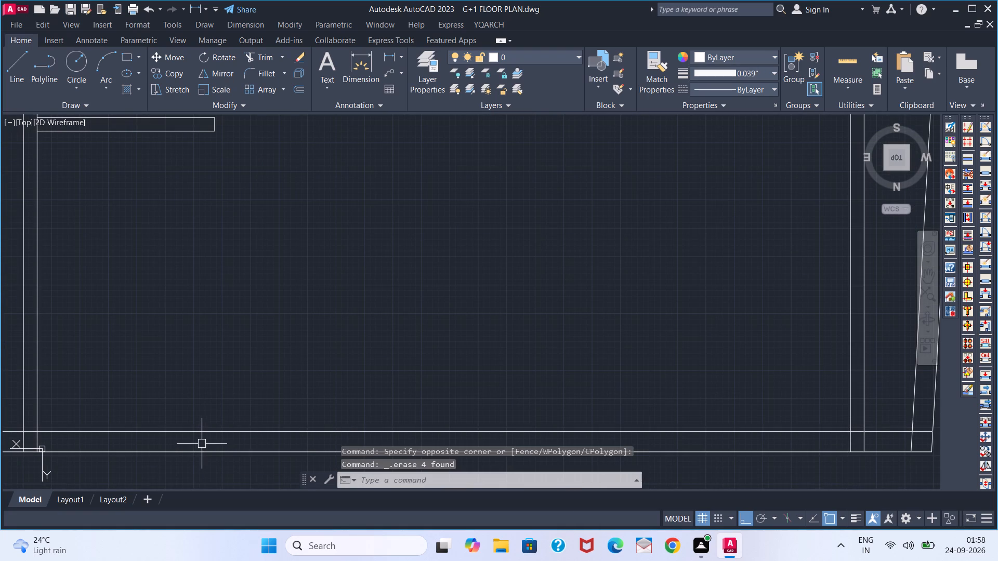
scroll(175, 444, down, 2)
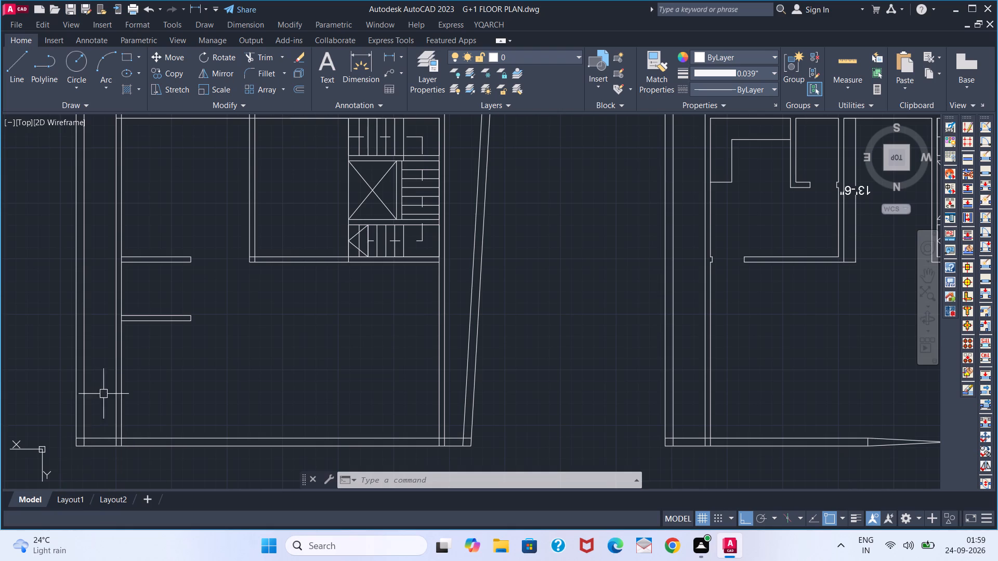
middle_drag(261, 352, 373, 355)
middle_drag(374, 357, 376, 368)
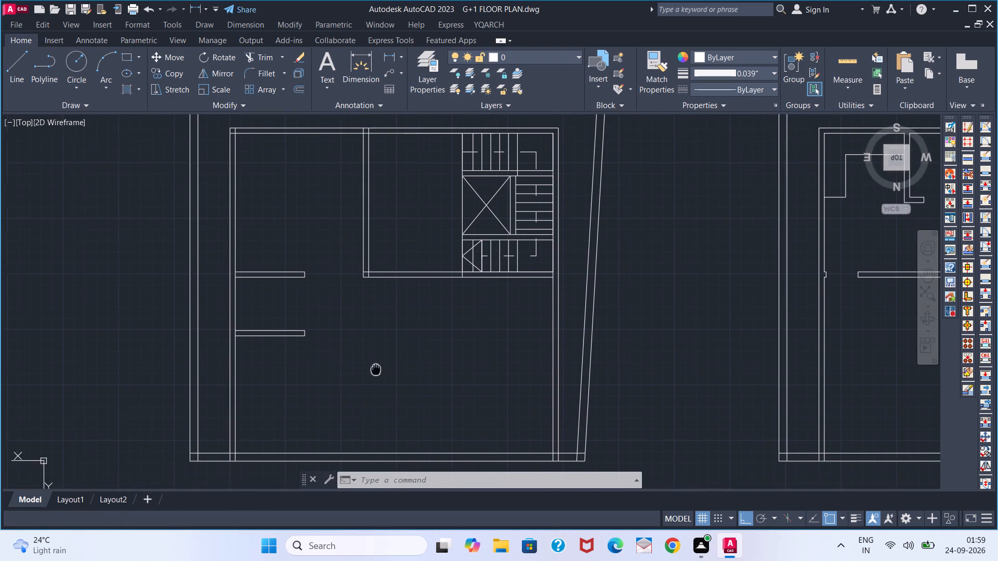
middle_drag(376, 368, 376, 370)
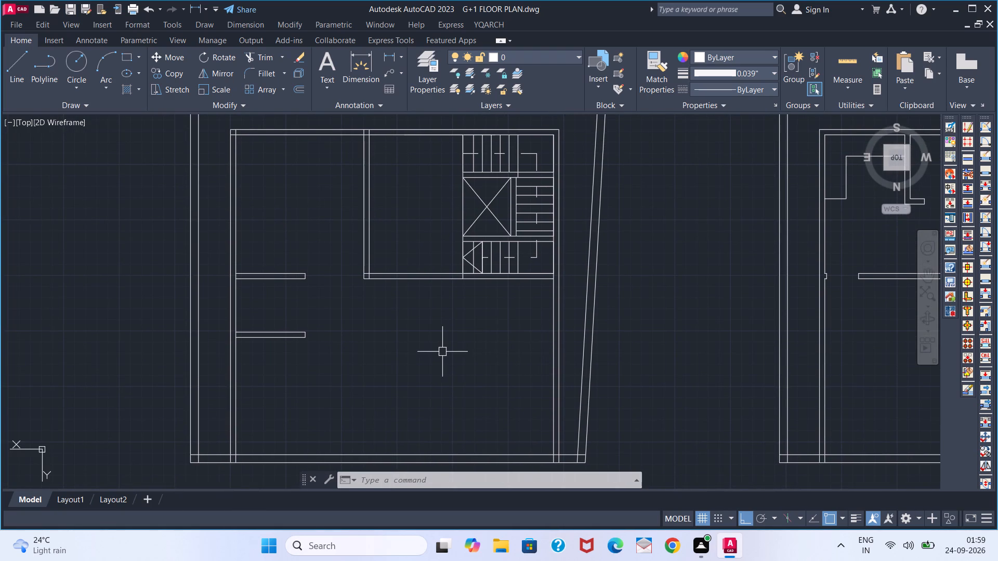
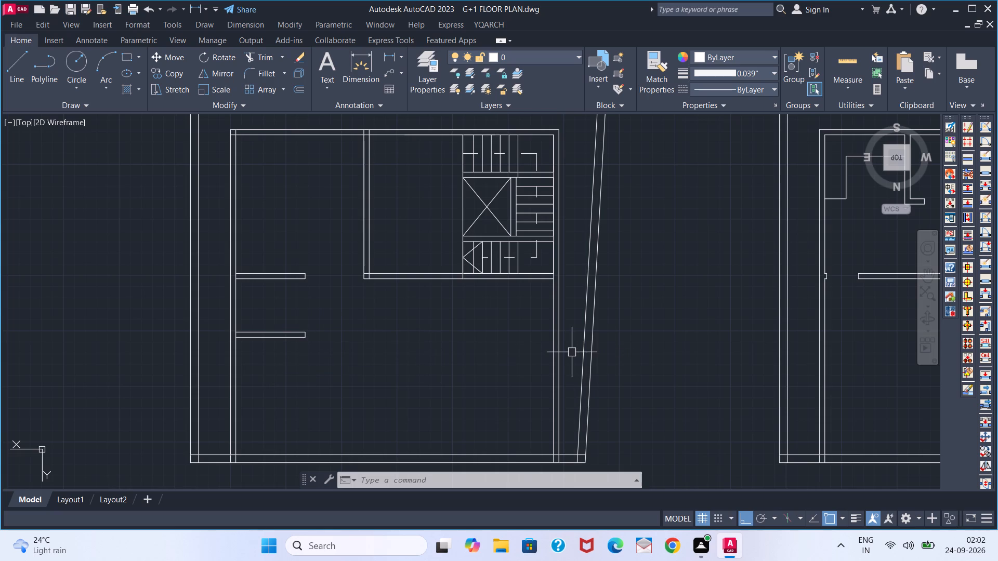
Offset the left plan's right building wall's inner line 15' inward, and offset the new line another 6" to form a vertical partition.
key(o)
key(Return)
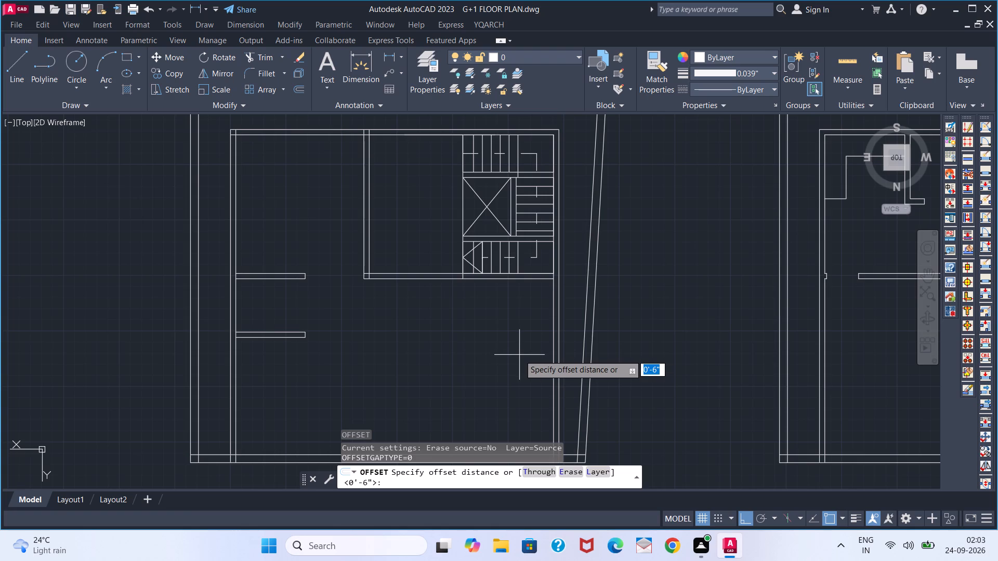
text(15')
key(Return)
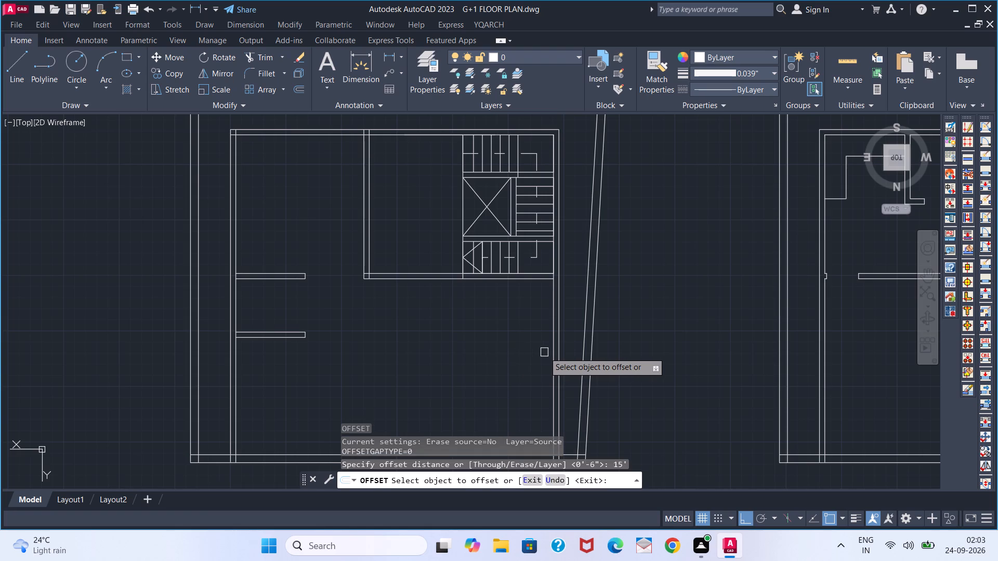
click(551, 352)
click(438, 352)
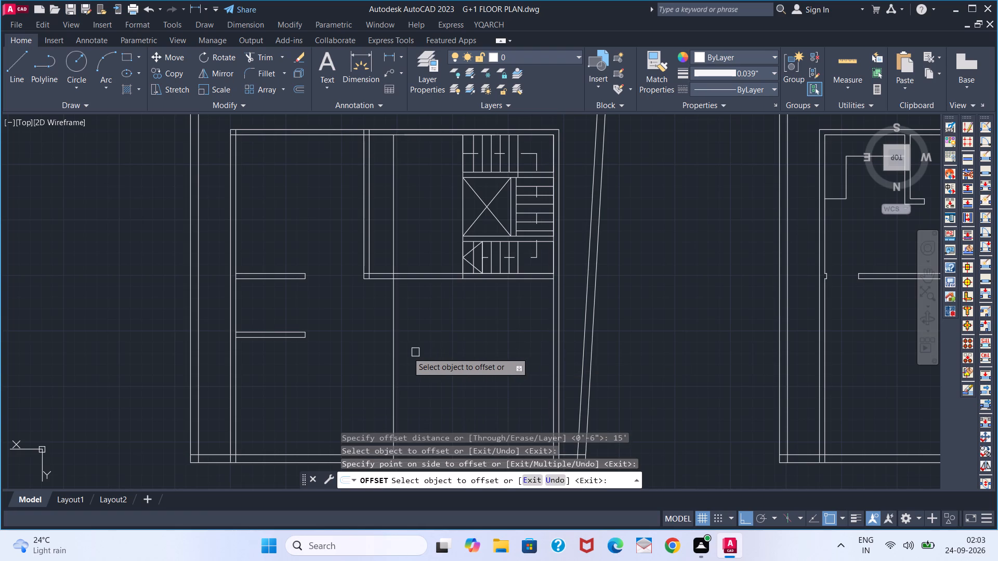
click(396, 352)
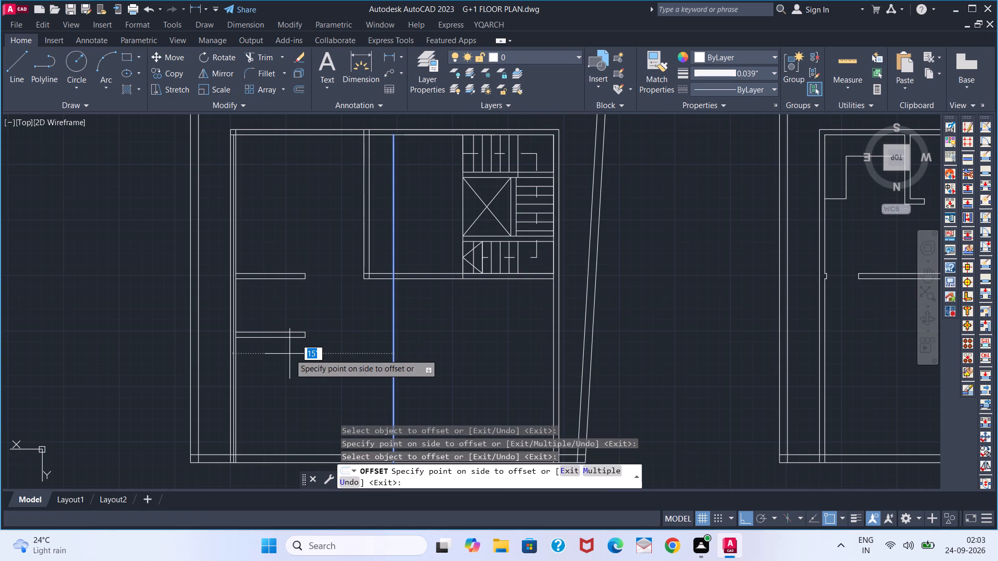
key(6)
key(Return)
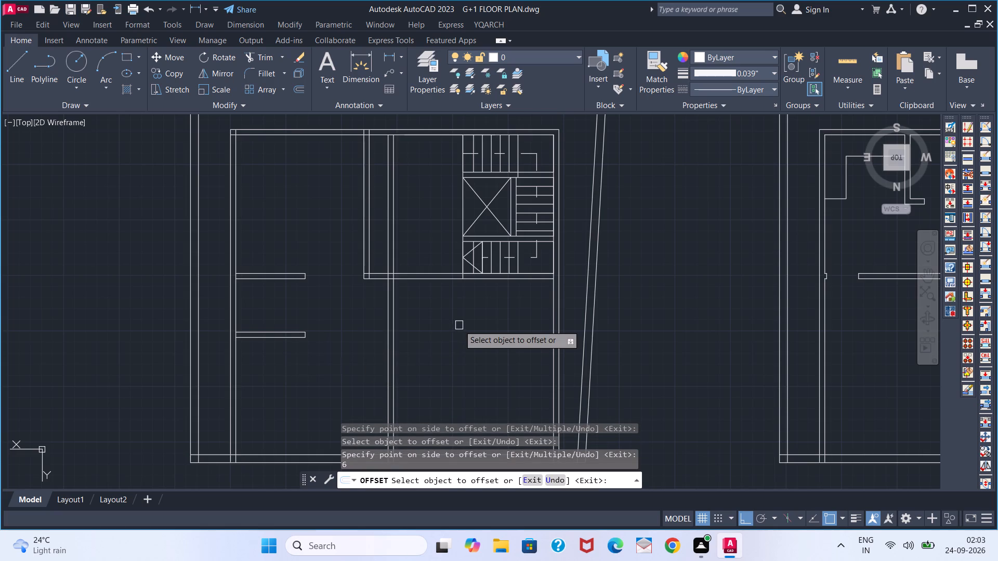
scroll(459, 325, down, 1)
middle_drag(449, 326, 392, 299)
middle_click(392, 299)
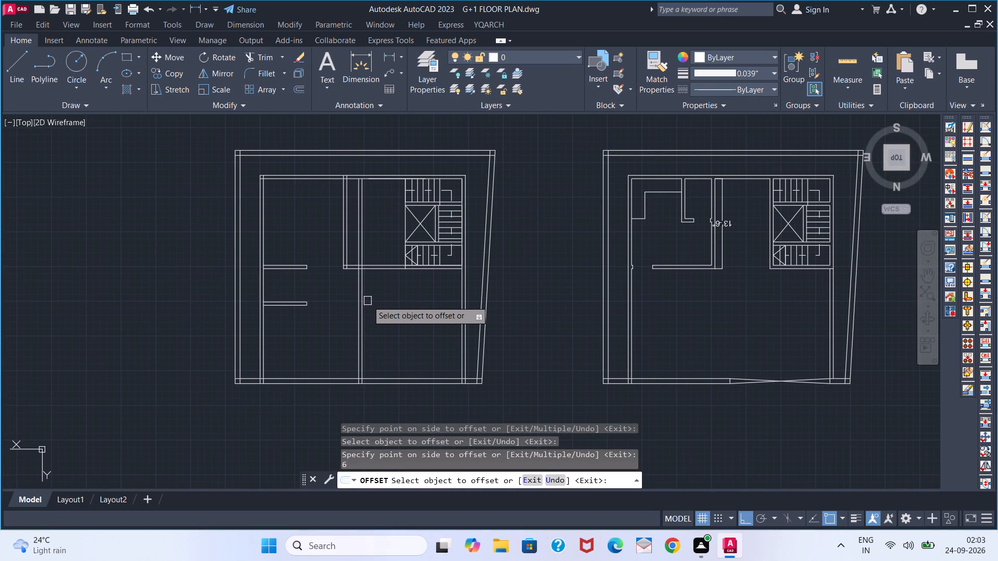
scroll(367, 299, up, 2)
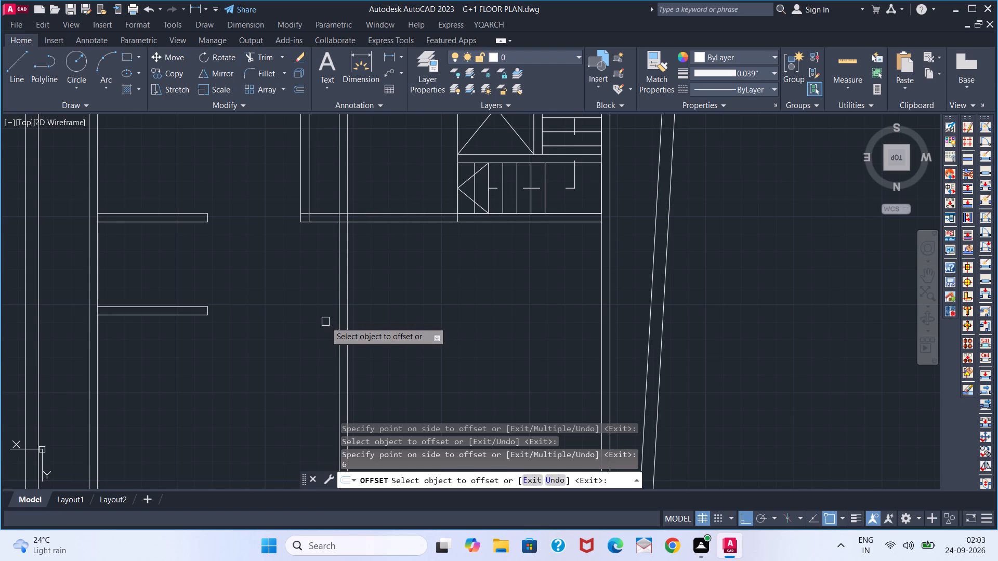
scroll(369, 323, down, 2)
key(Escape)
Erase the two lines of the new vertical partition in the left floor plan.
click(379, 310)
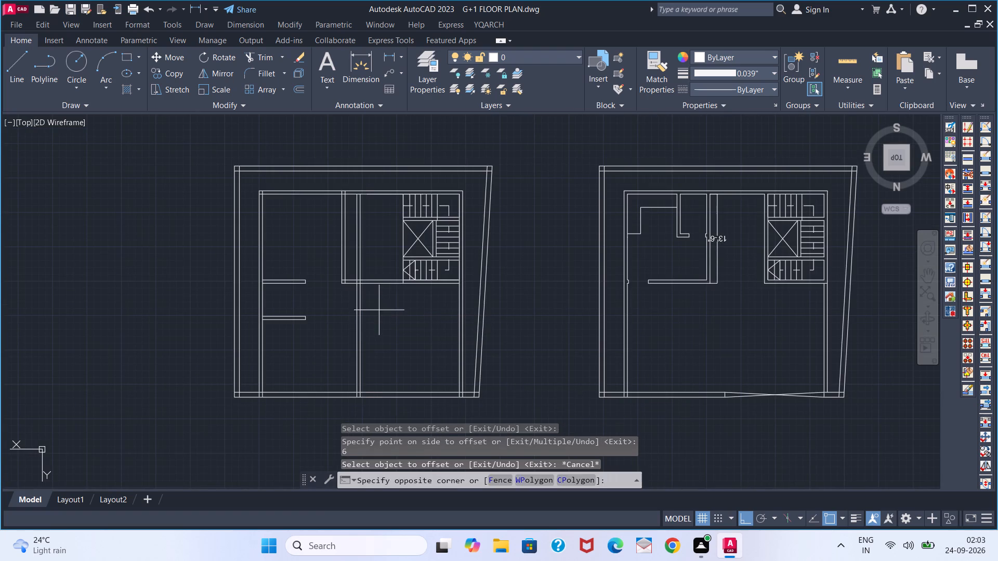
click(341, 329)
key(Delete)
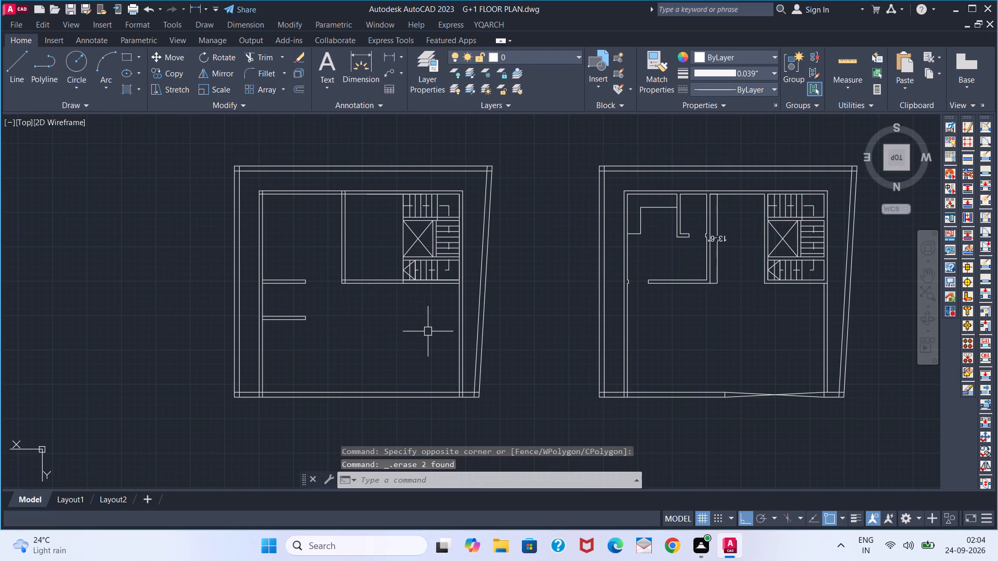
Offset the right building wall's inner line 13' inward in the left plan, and offset the new line another 6" for a vertical partition.
key(o)
key(Return)
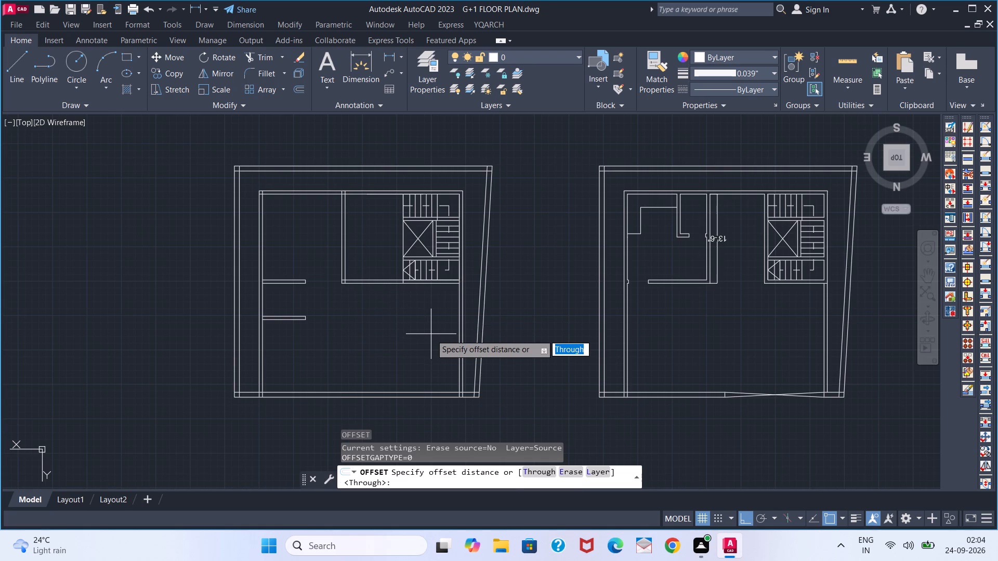
text(13)
key(apostrophe)
key(Return)
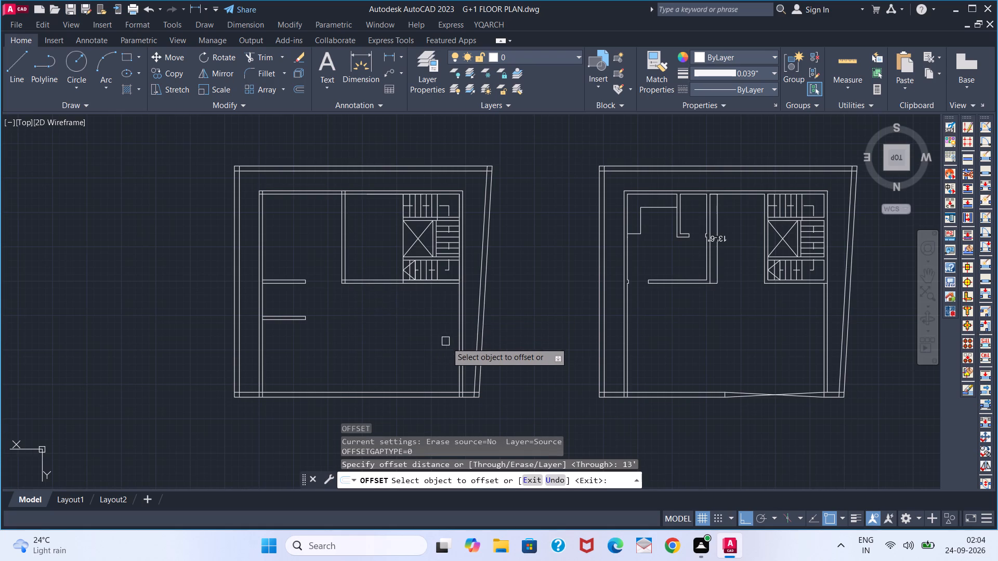
click(459, 349)
key(space)
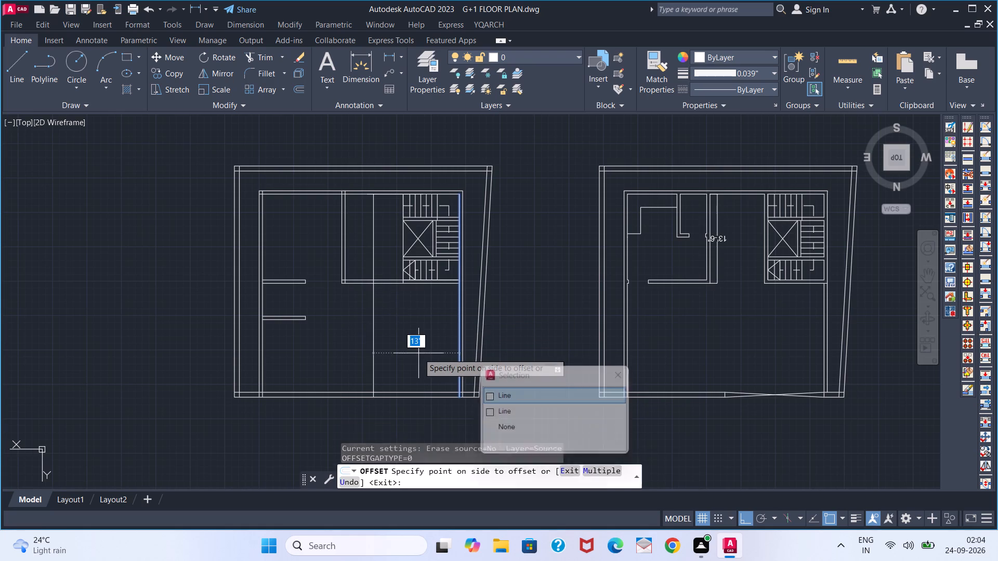
click(416, 355)
click(377, 350)
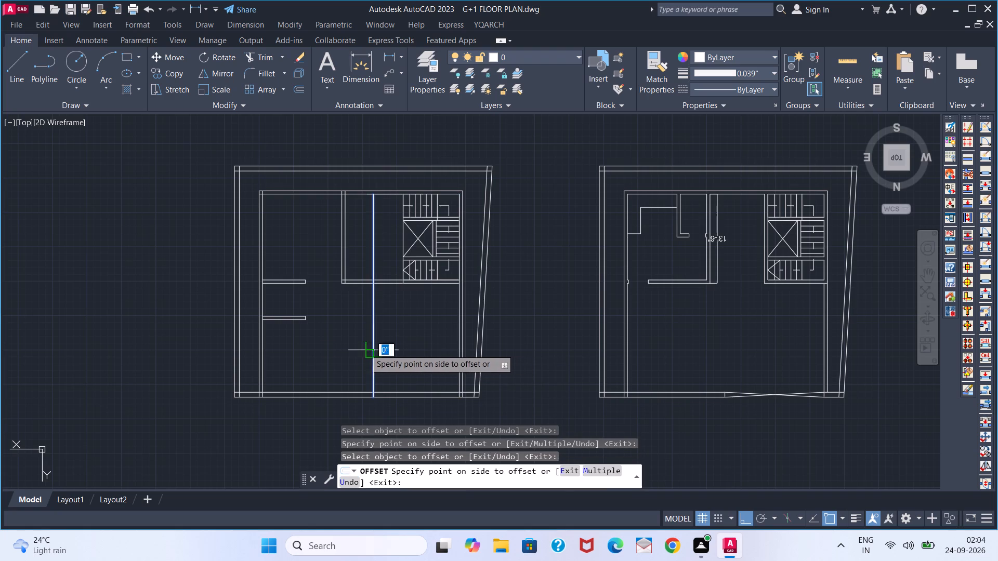
key(6)
key(Return)
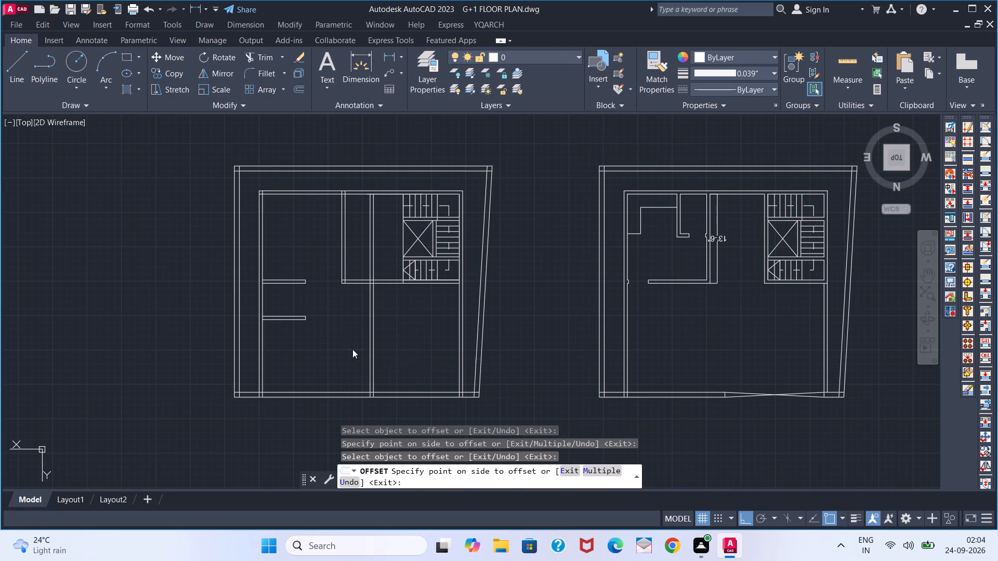
key(space)
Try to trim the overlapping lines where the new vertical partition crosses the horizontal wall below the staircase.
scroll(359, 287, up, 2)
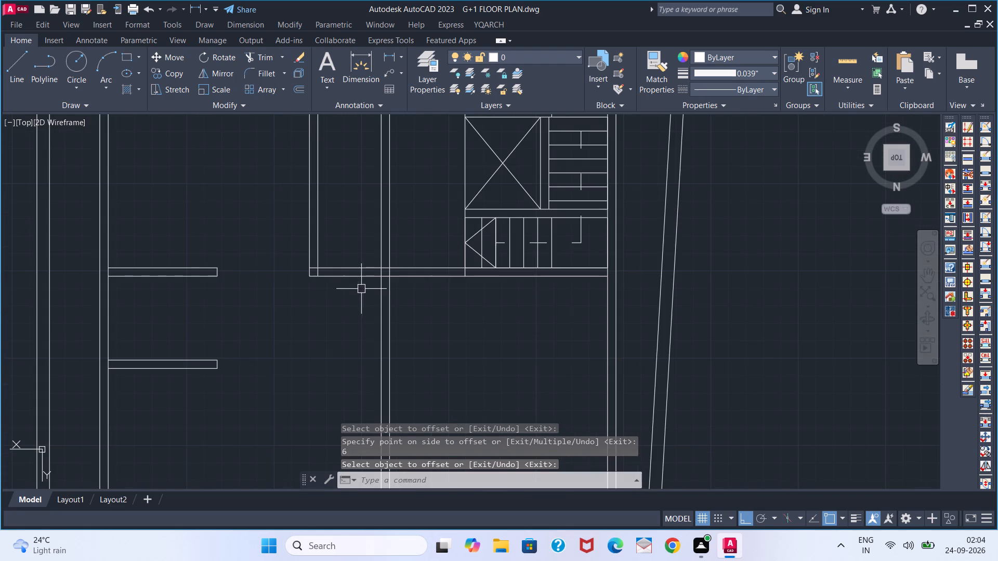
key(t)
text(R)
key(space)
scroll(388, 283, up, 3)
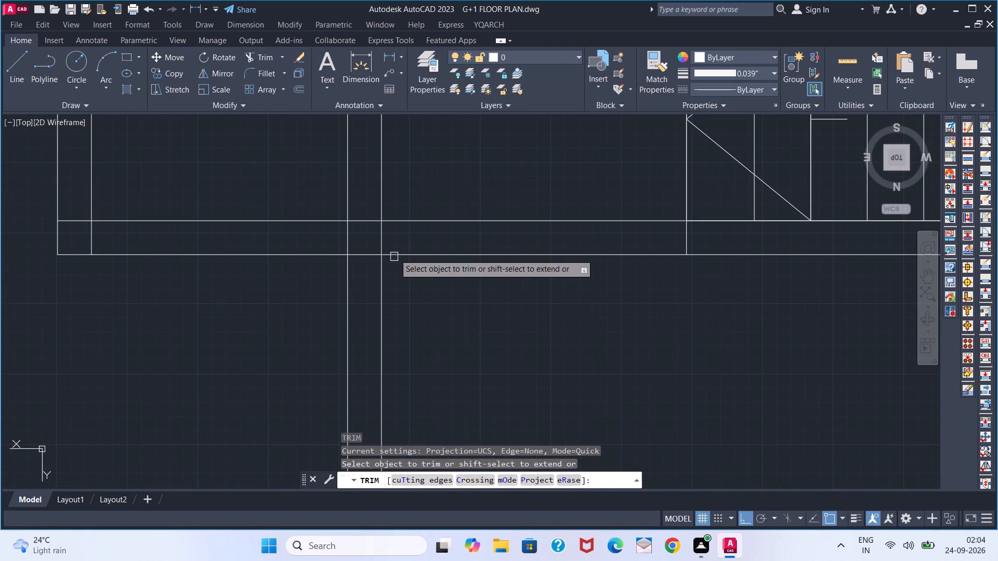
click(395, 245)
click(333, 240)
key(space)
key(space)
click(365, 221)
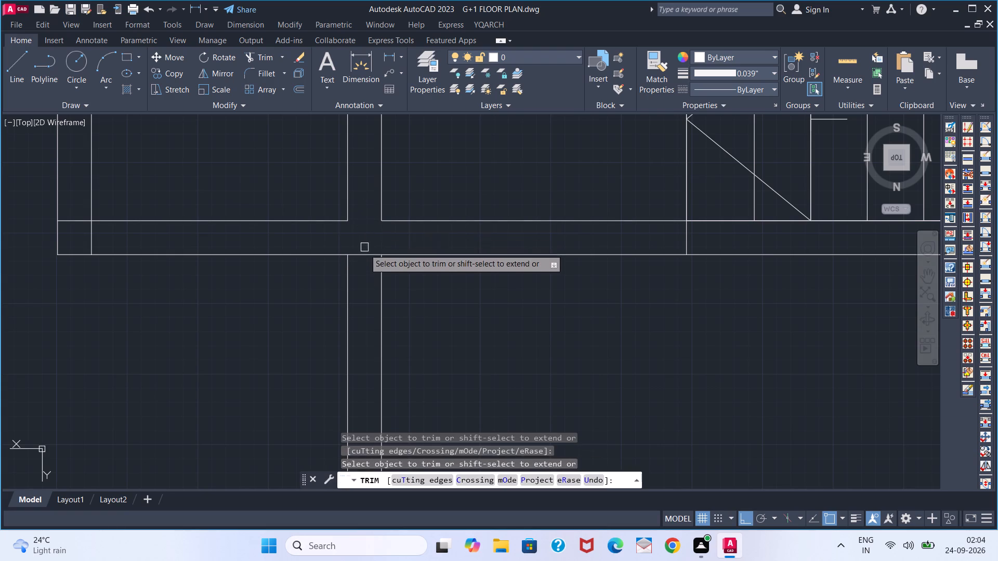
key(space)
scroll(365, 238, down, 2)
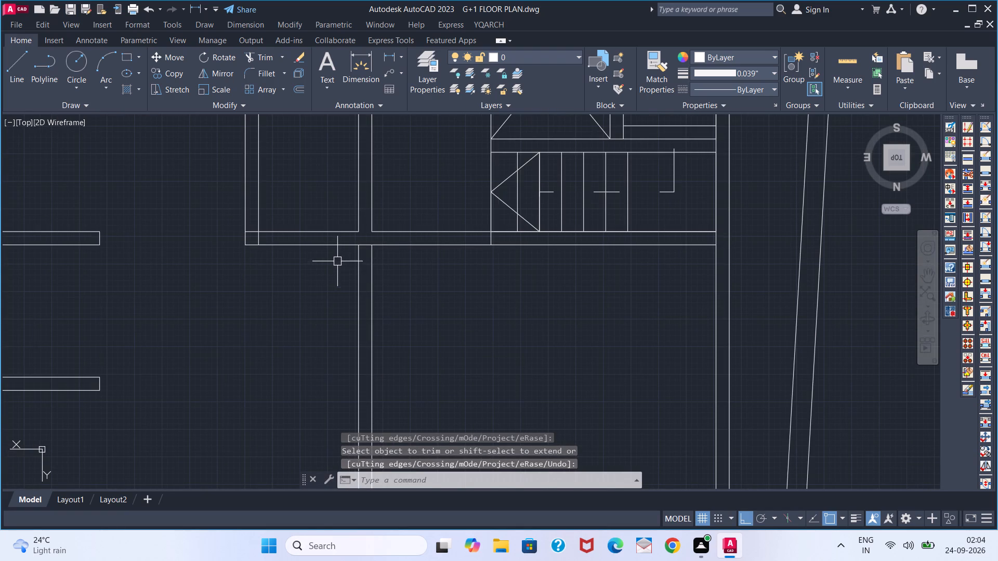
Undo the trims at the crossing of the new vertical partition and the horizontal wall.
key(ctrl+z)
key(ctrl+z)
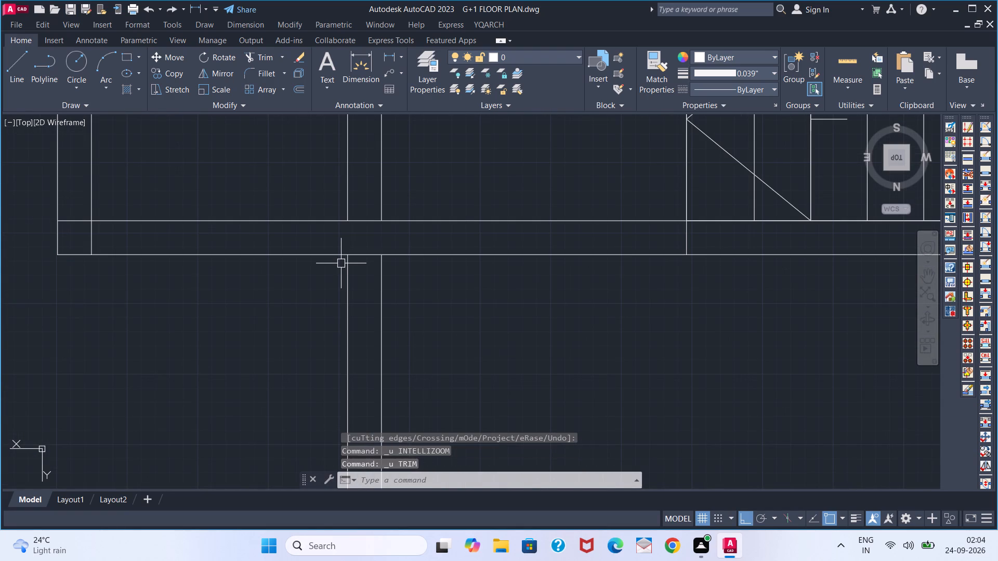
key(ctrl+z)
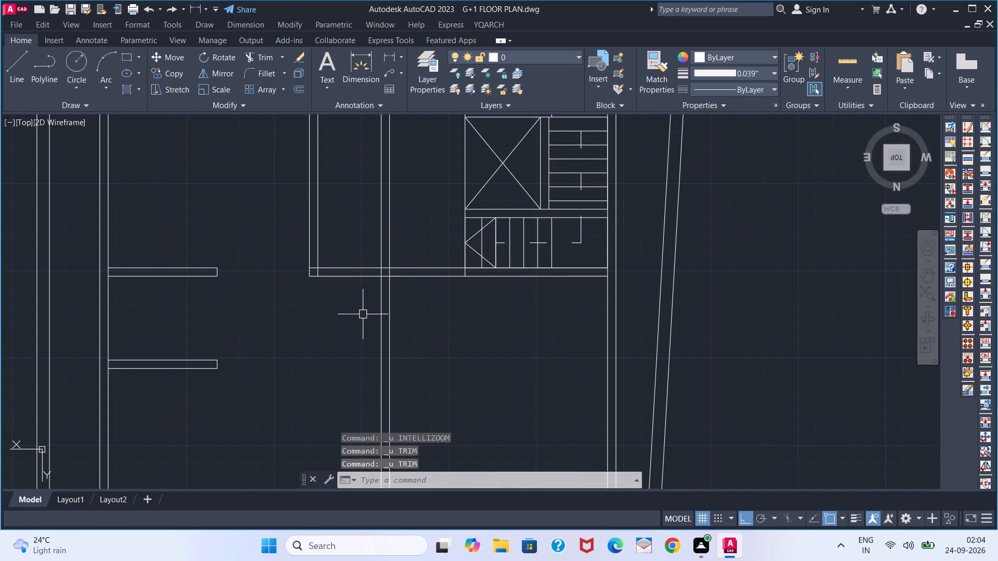
Trim the two lines of the horizontal wall below the staircase between the old vertical wall and the new partition.
key(space)
text(TR)
key(space)
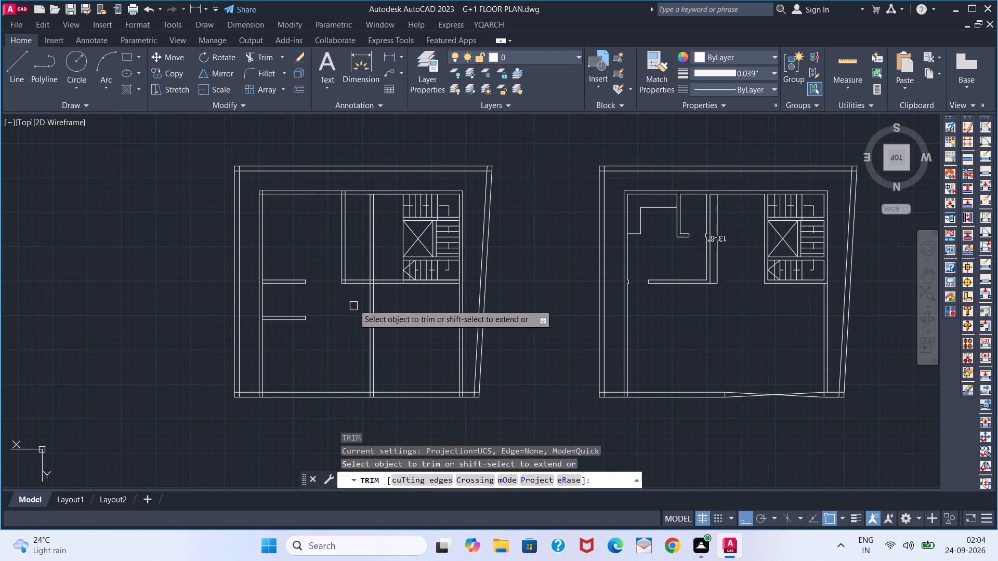
click(354, 300)
click(359, 273)
key(space)
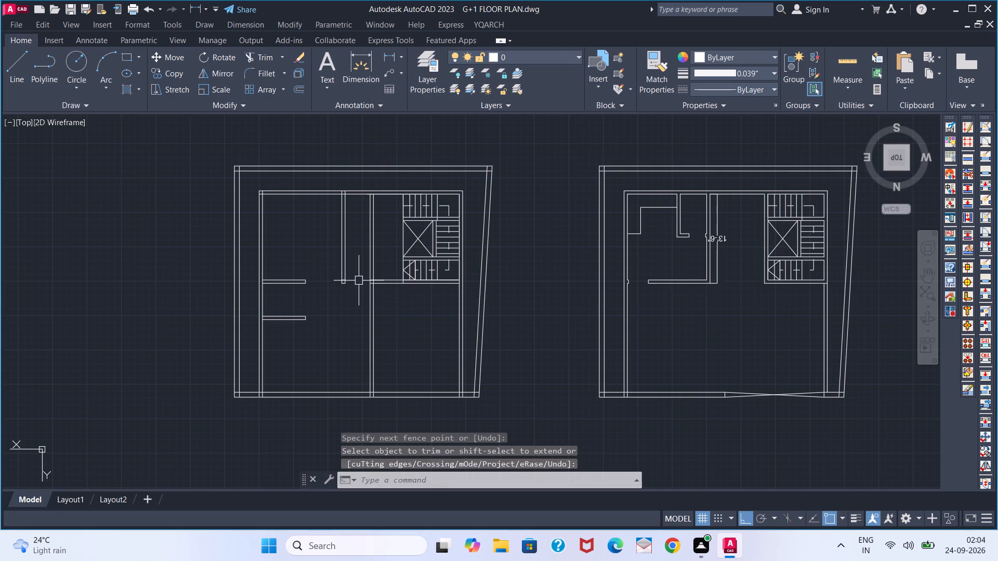
Trim the new vertical partition's two lines above the horizontal wall below the staircase.
scroll(359, 280, up, 2)
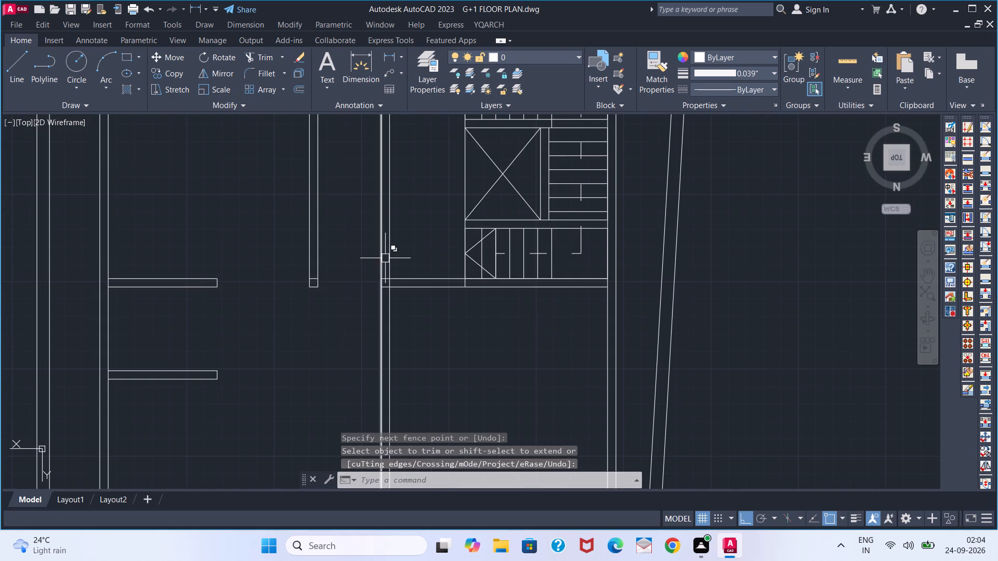
key(space)
click(395, 255)
click(372, 255)
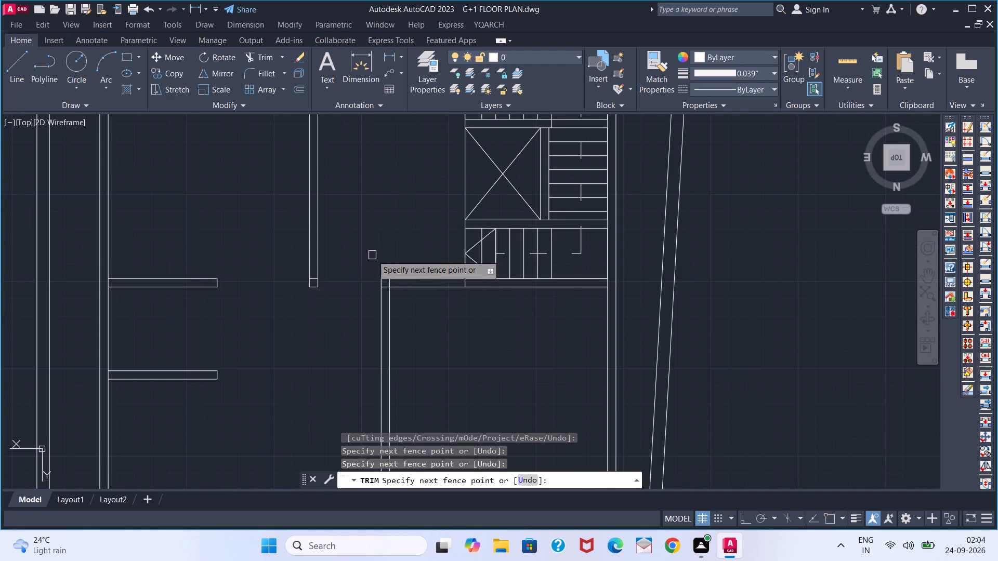
key(space)
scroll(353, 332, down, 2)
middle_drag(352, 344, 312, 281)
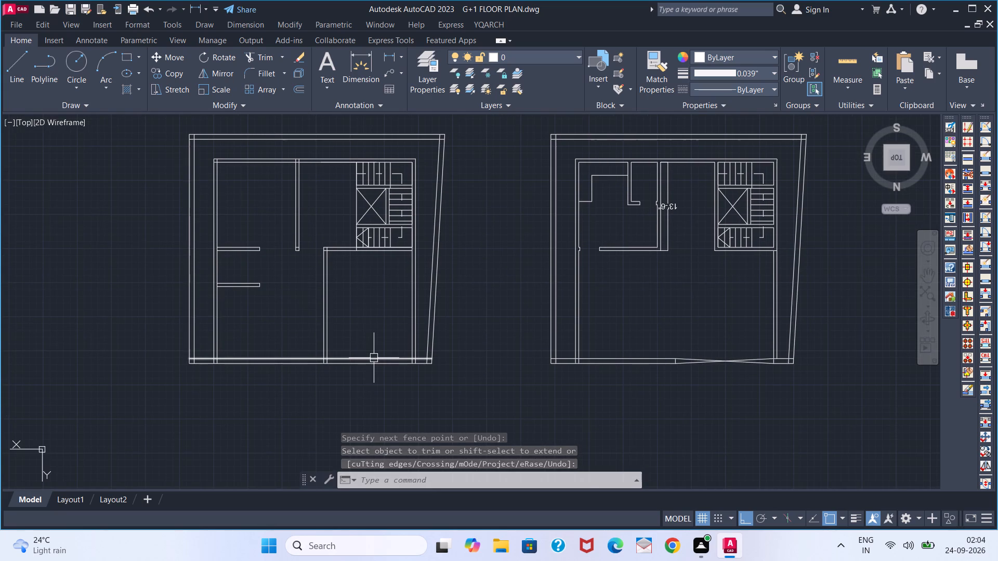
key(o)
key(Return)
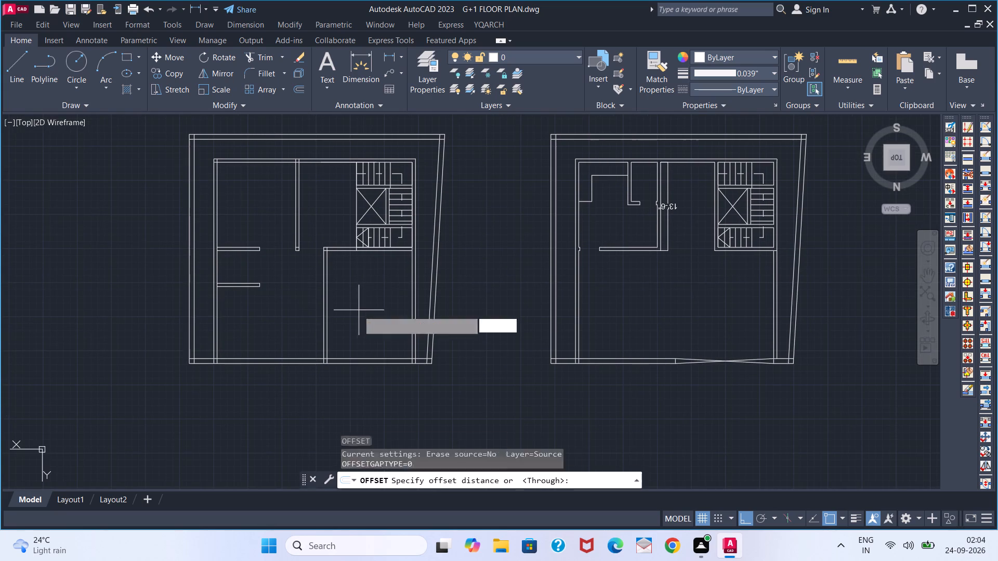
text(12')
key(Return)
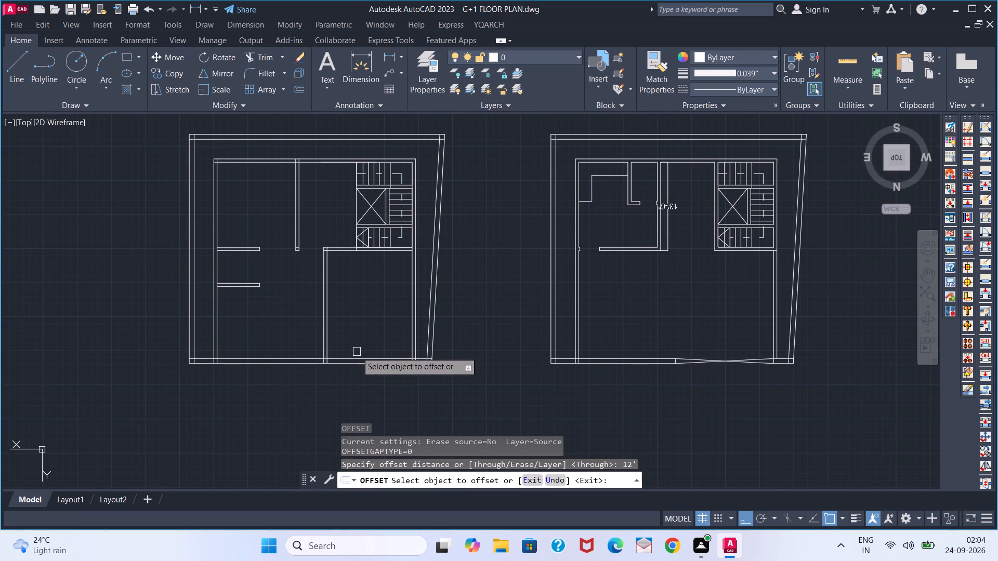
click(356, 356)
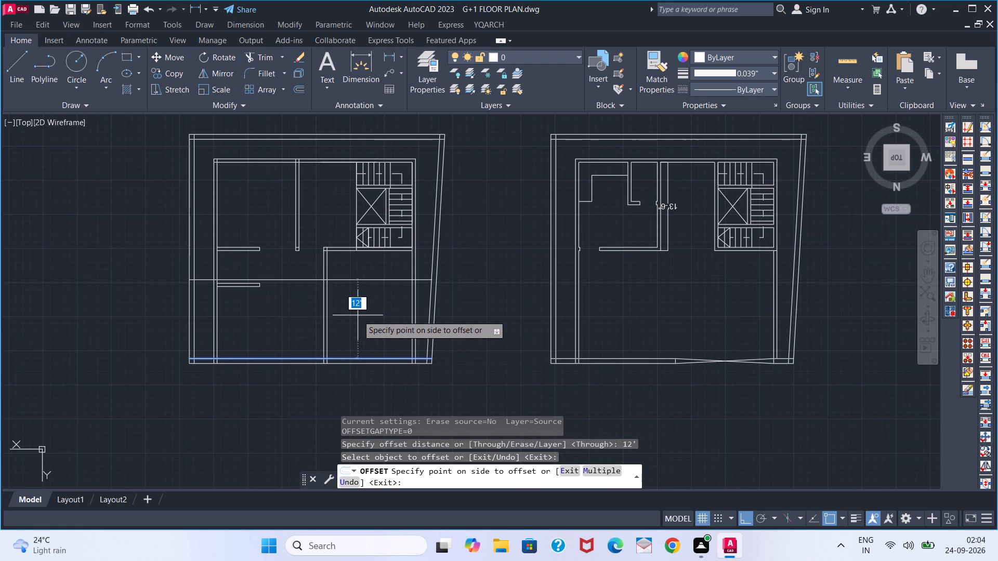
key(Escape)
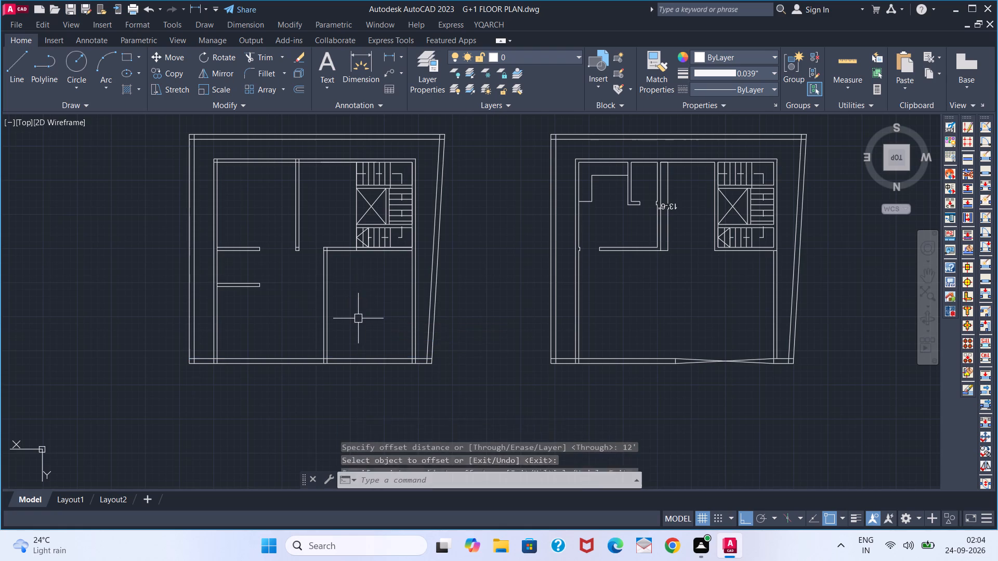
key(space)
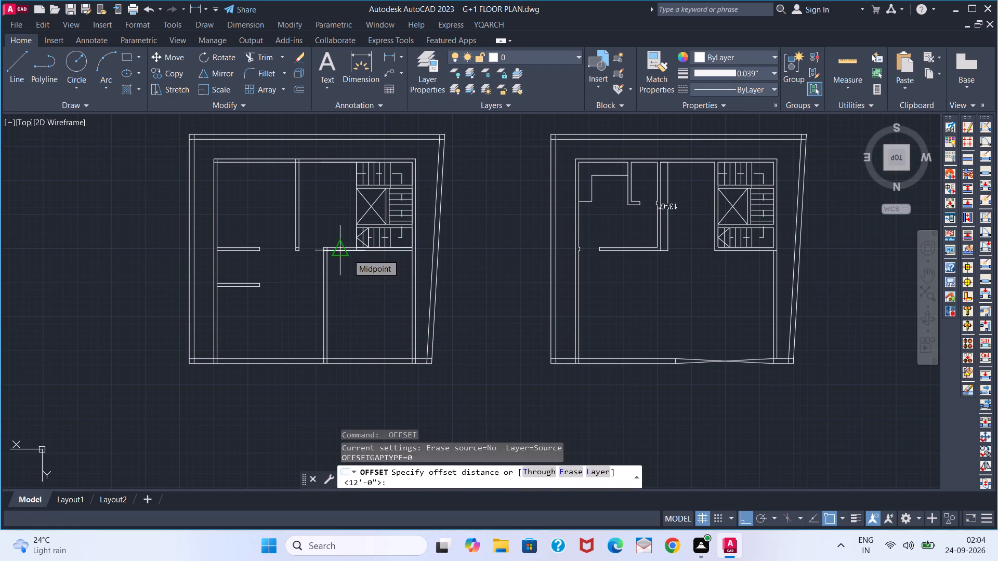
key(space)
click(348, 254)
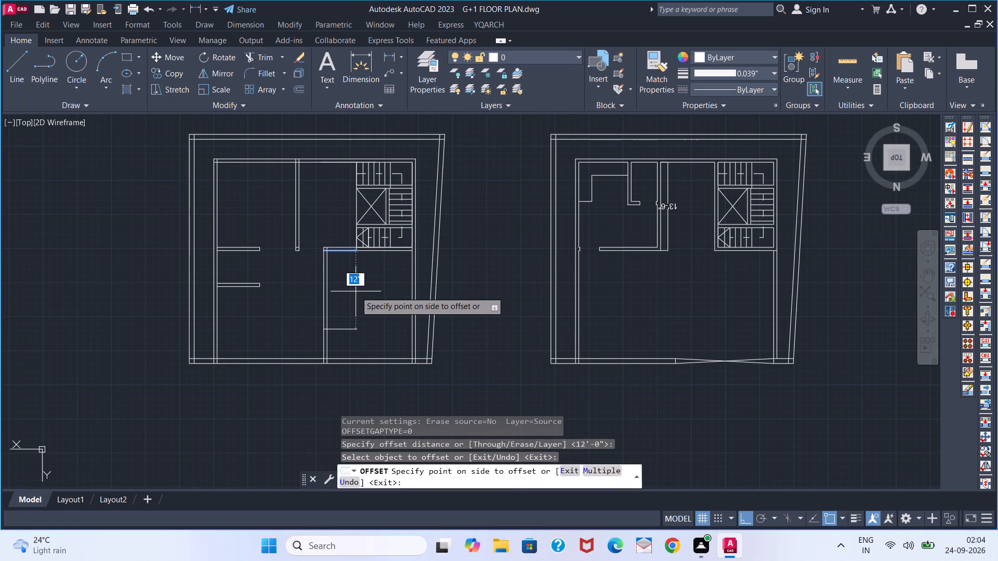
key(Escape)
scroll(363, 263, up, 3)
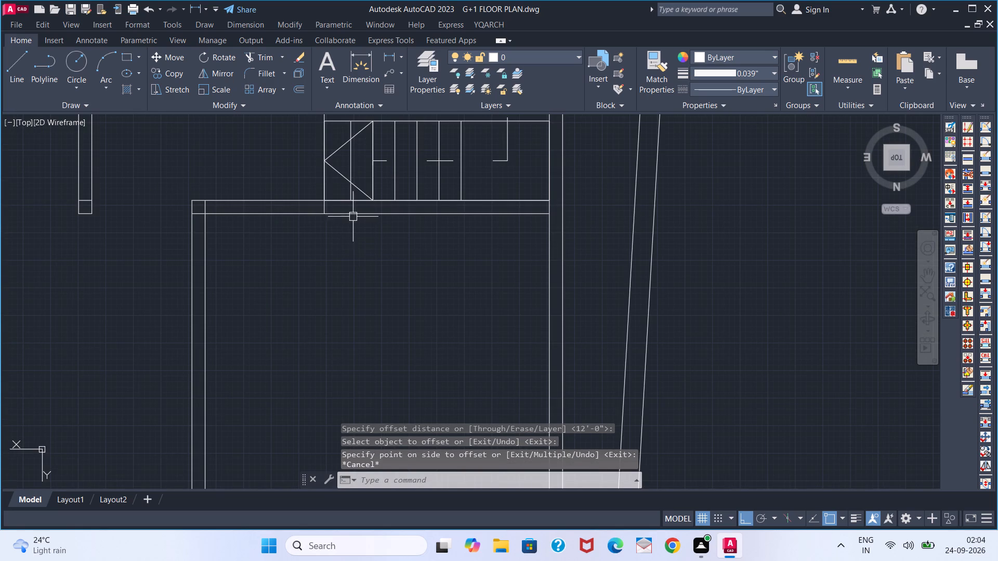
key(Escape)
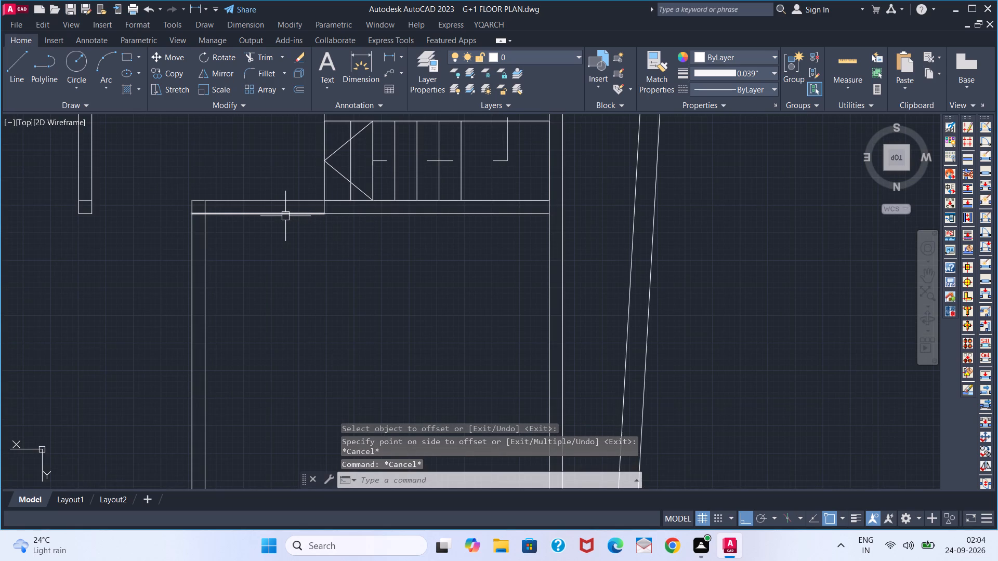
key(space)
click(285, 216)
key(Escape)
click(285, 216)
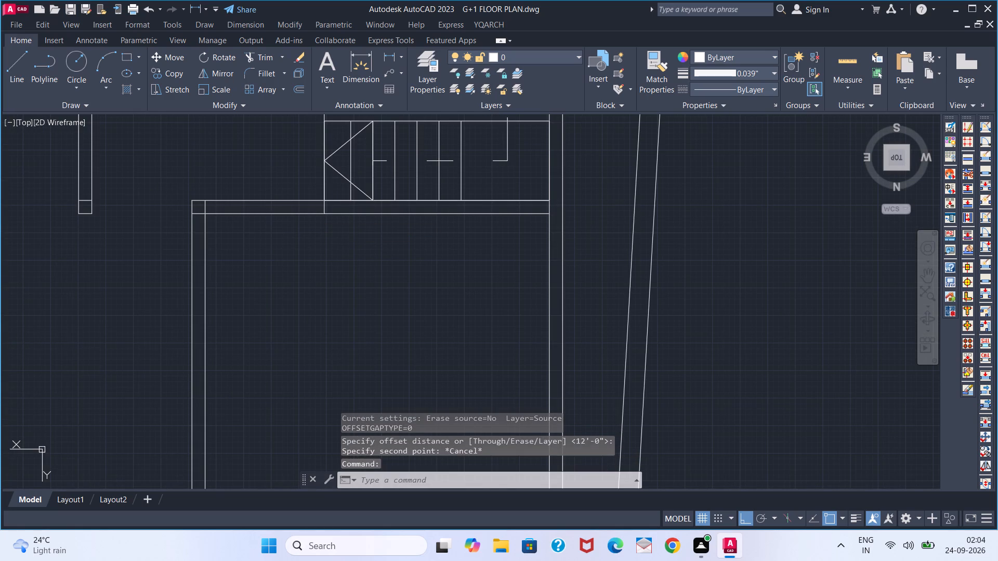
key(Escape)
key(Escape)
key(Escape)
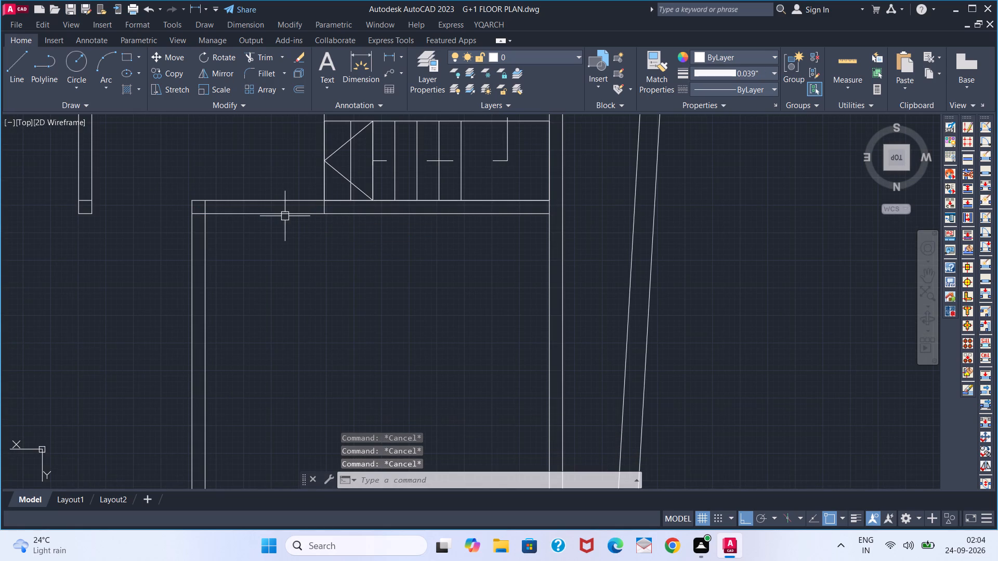
Offset both lower line segments of the horizontal wall below the staircase 13' downward into the new room.
key(o)
key(Return)
key(1)
key(3)
key(apostrophe)
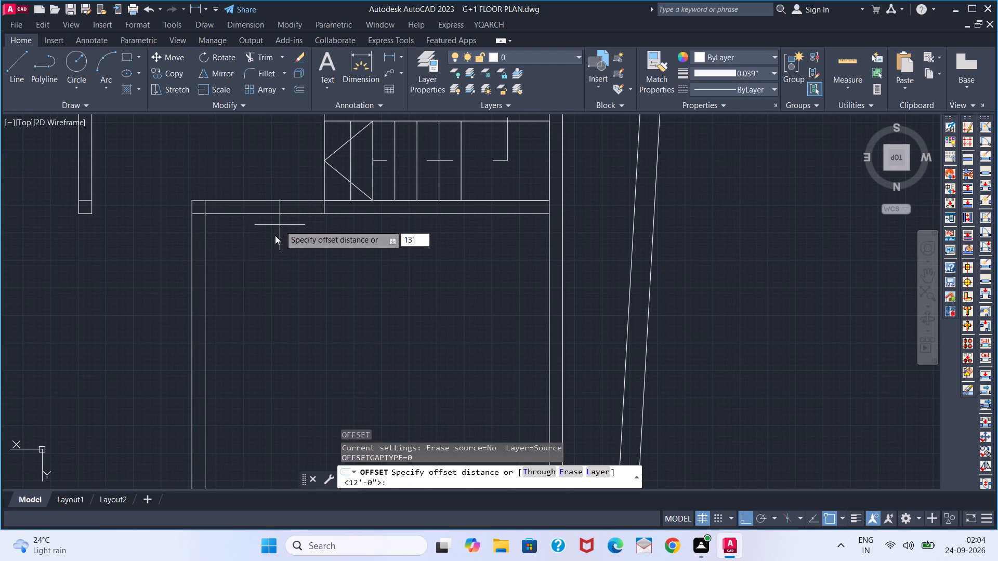
key(Return)
click(285, 213)
scroll(286, 332, down, 3)
middle_drag(287, 332, 279, 316)
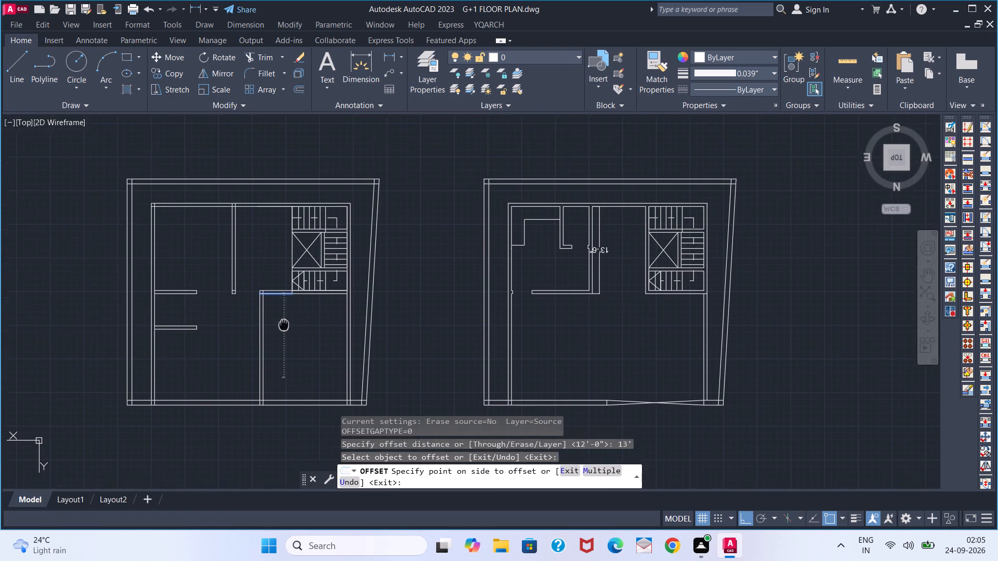
middle_drag(279, 316, 274, 310)
click(274, 322)
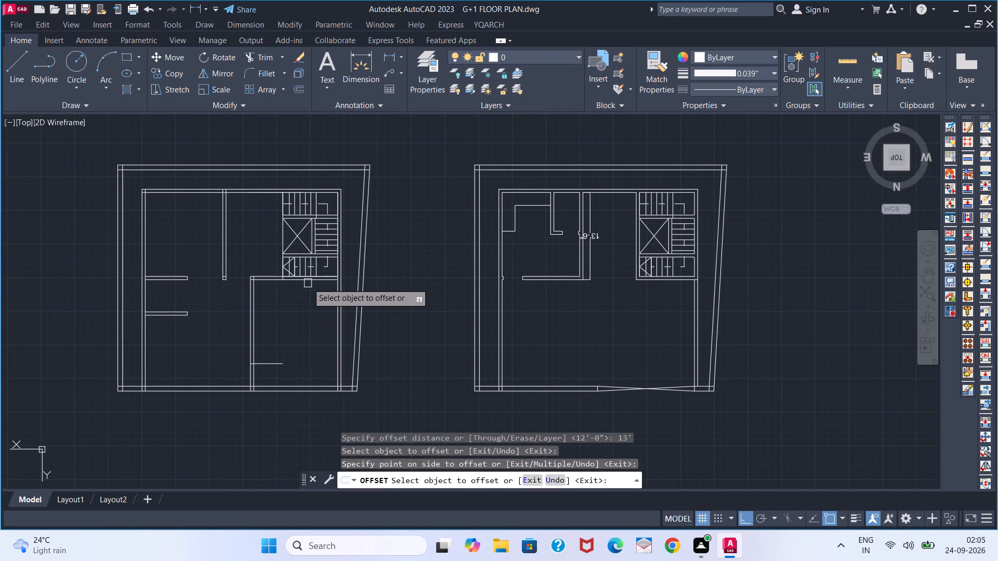
click(308, 283)
click(308, 358)
Offset the two new horizontal line segments 6" downward to give the new partition its wall thickness.
click(300, 366)
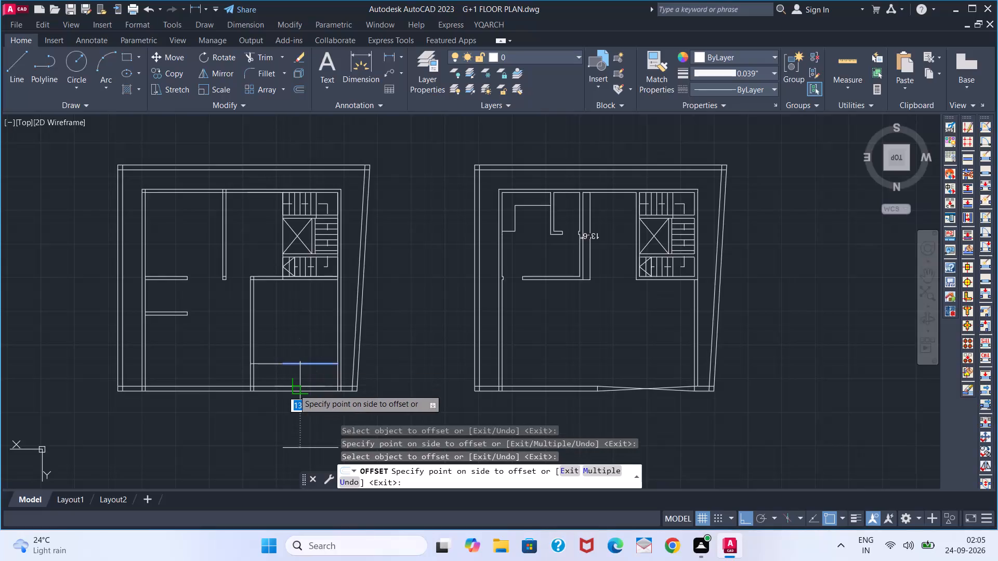
key(6)
key(Return)
click(278, 366)
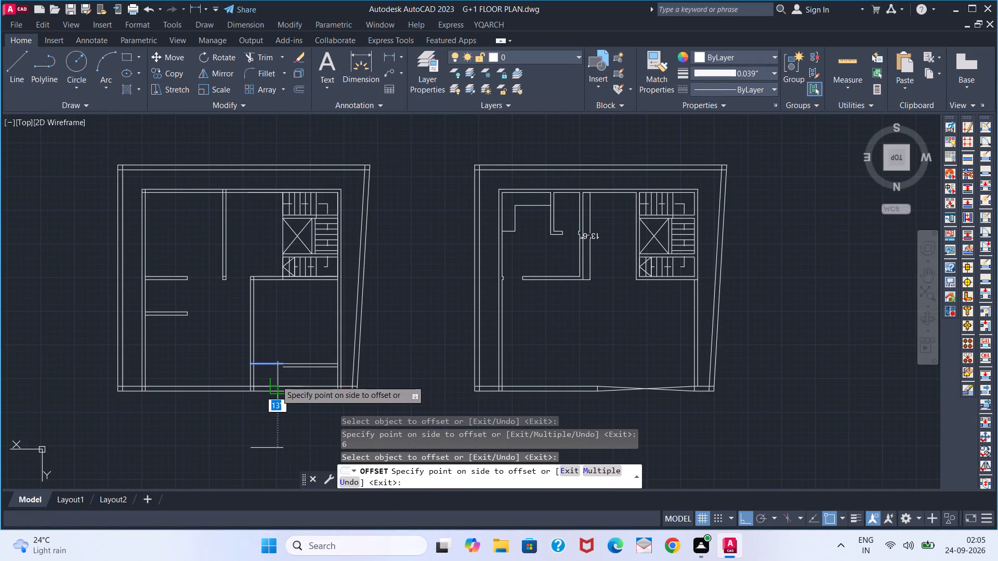
key(6)
key(Return)
key(space)
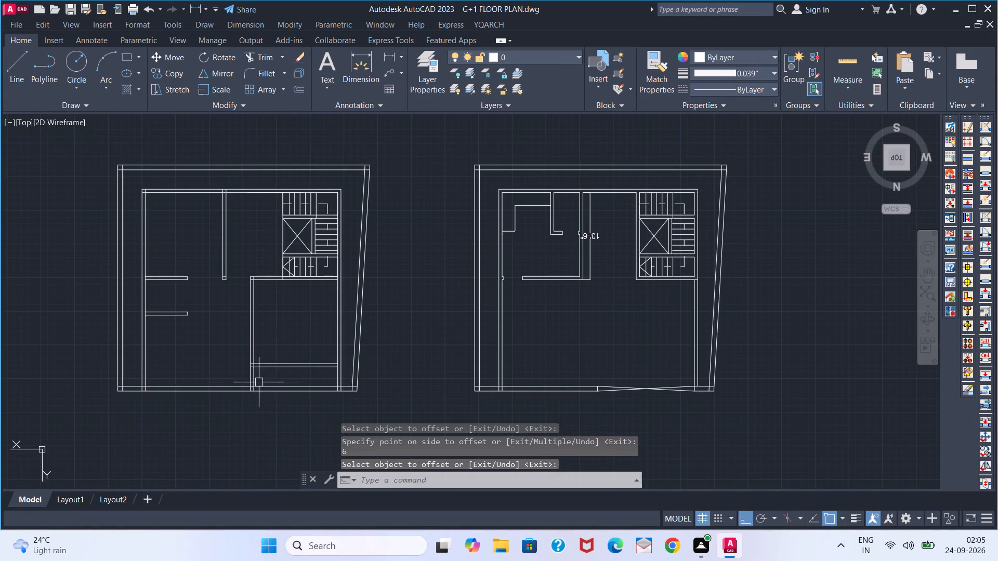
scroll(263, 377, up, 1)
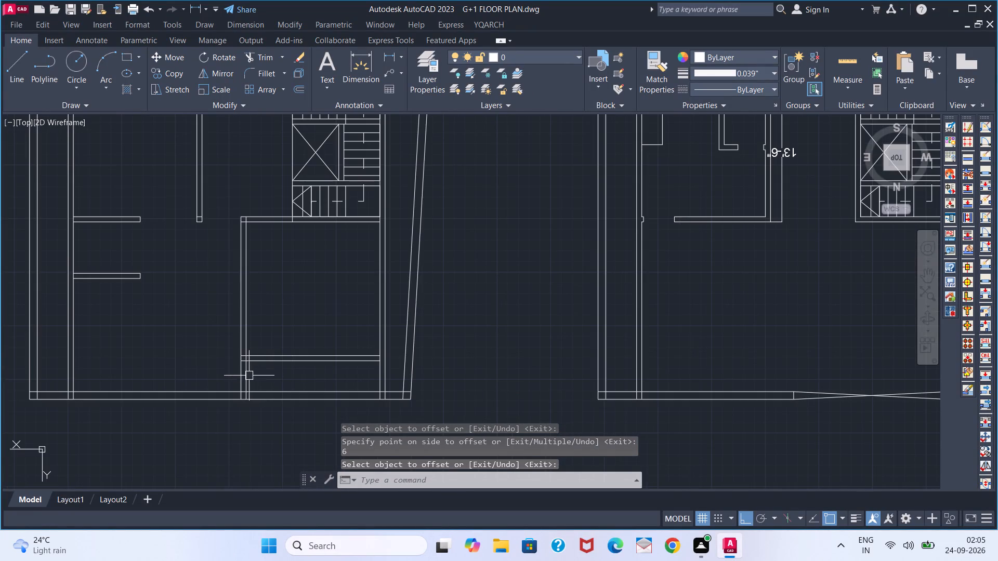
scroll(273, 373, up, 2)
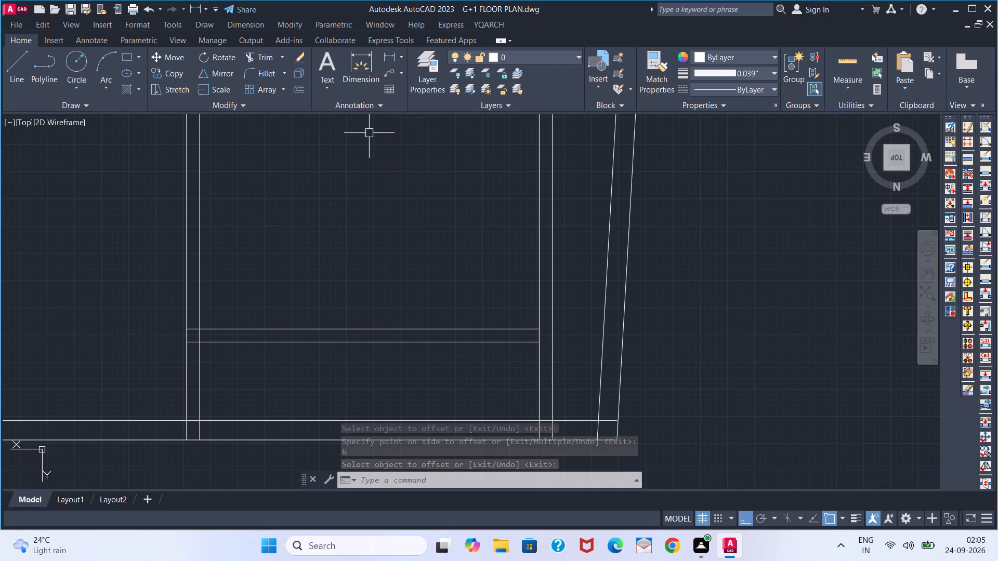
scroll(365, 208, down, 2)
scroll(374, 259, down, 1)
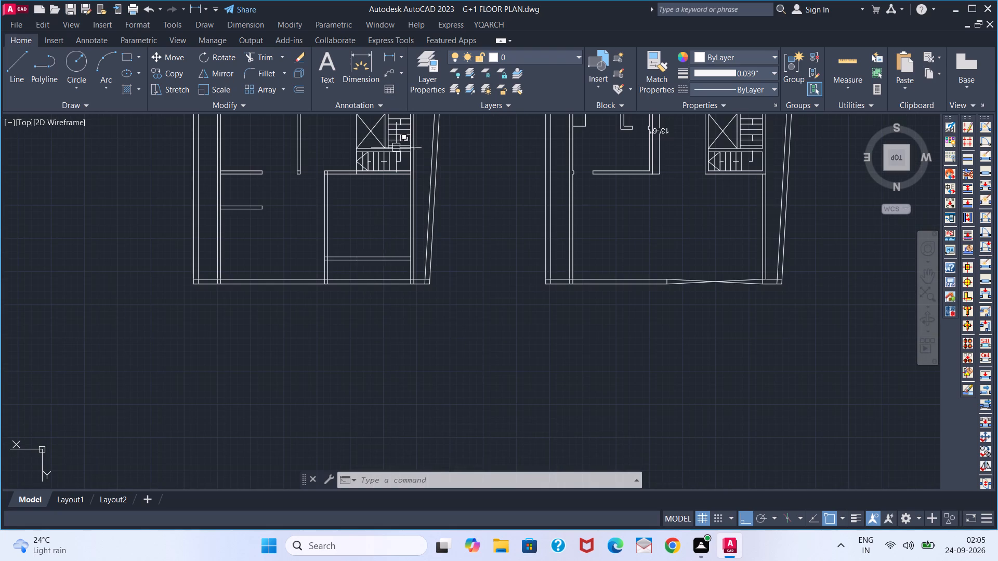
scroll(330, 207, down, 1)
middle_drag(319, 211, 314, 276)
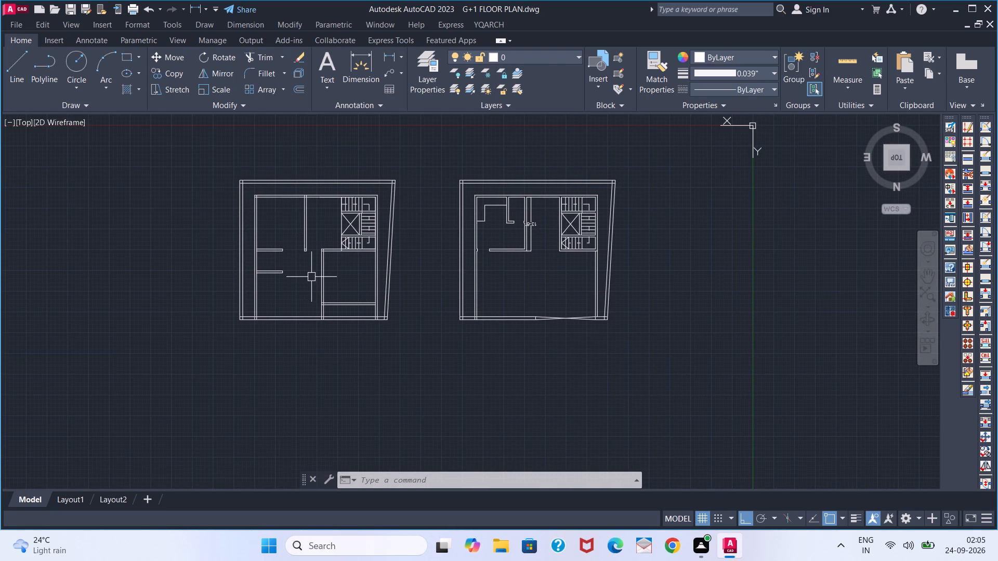
Check the gap between the new horizontal partition and the bottom outer wall using a temporary linear dimension.
scroll(310, 307, up, 1)
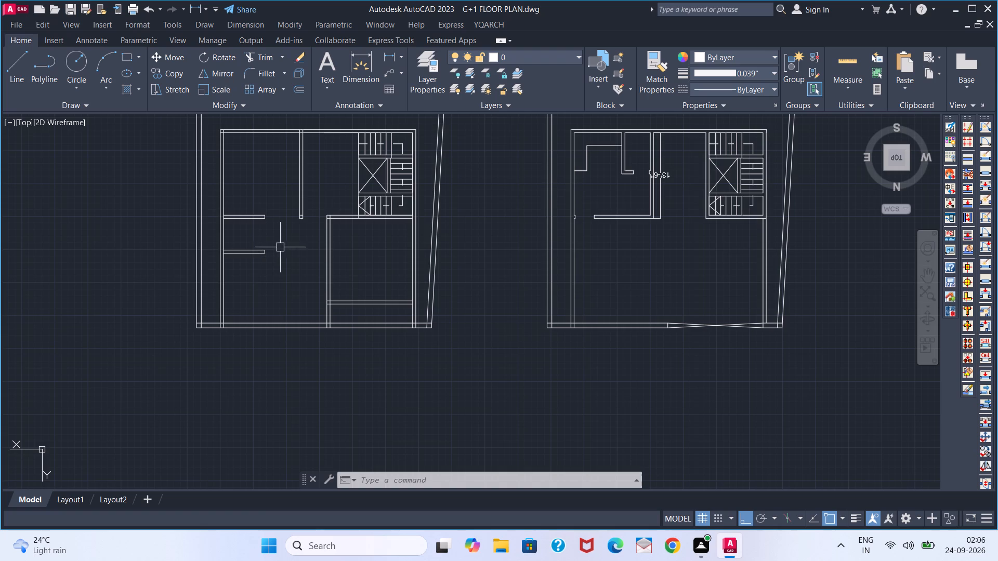
scroll(338, 320, up, 2)
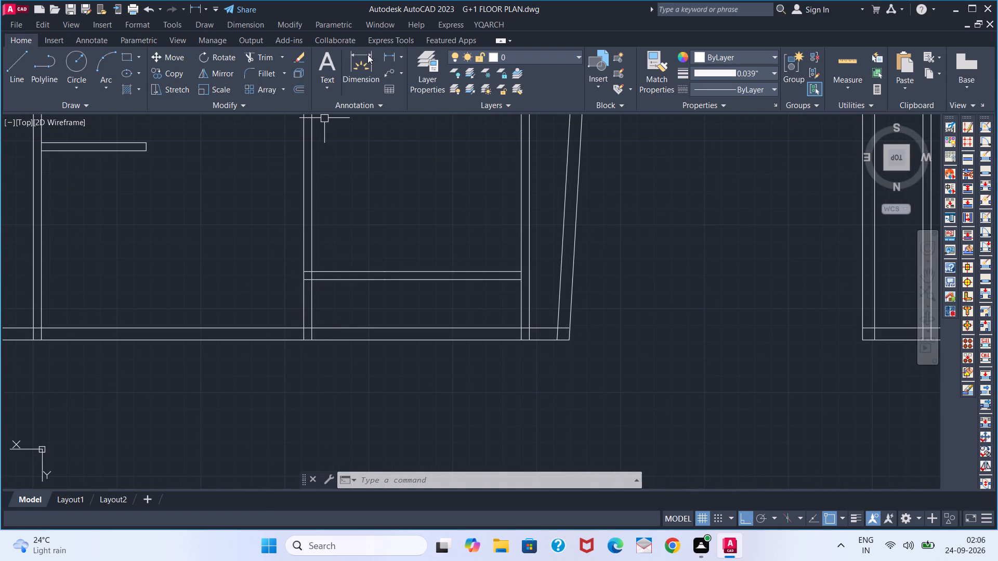
click(387, 55)
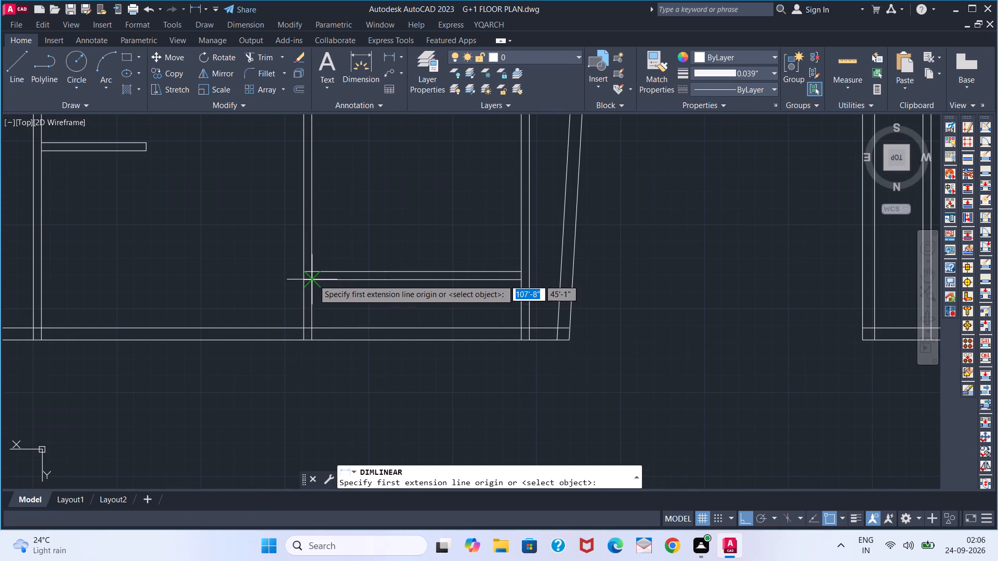
click(312, 279)
click(317, 322)
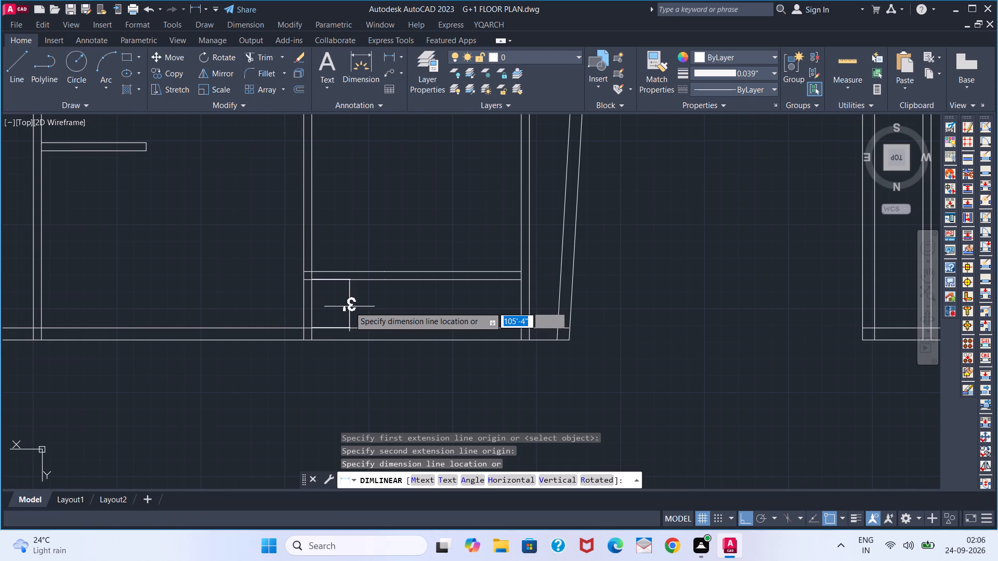
key(Escape)
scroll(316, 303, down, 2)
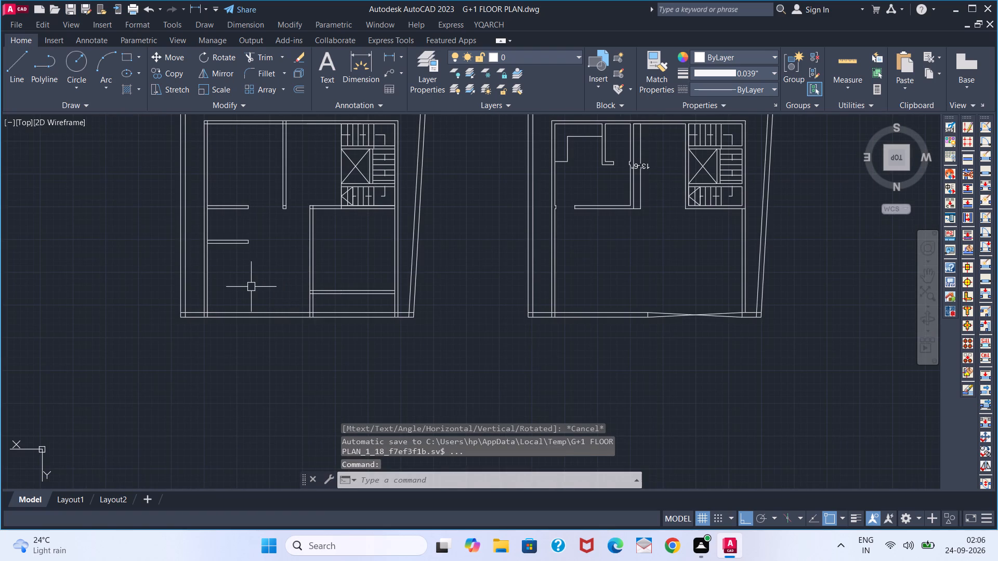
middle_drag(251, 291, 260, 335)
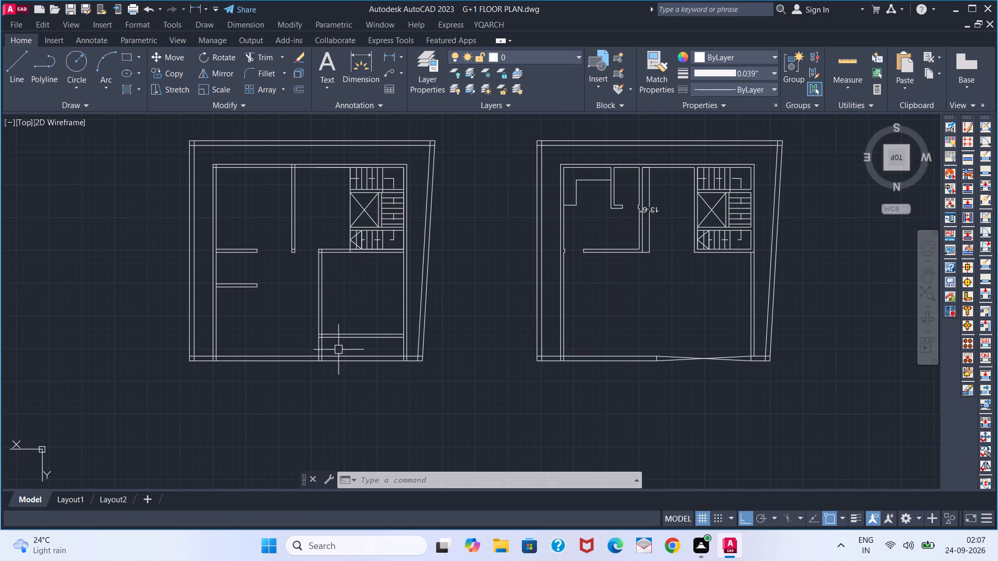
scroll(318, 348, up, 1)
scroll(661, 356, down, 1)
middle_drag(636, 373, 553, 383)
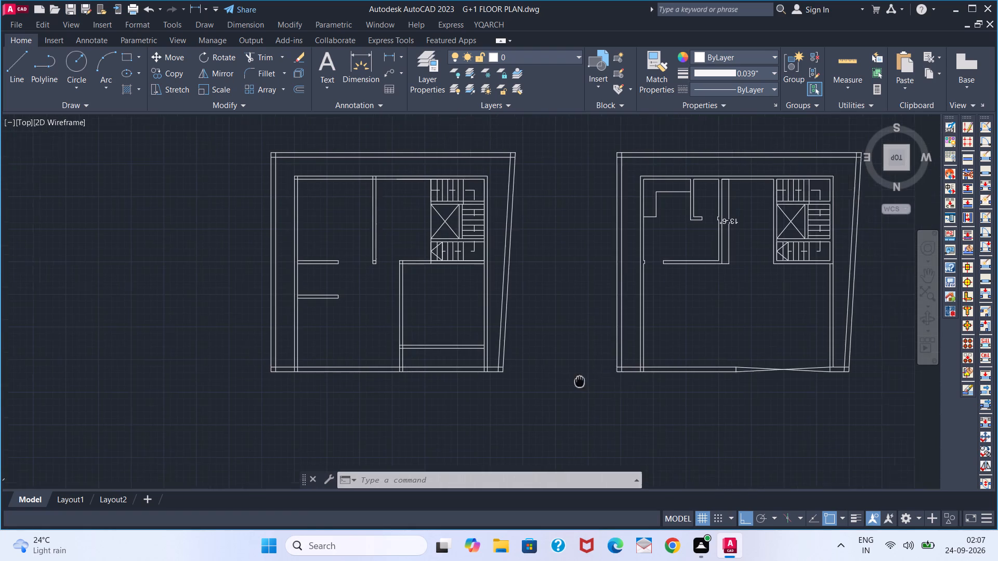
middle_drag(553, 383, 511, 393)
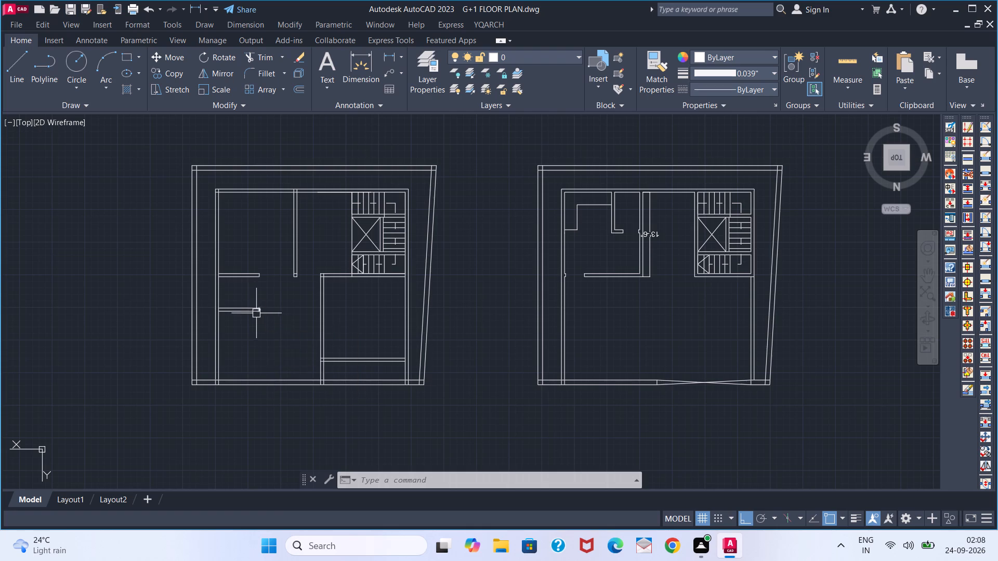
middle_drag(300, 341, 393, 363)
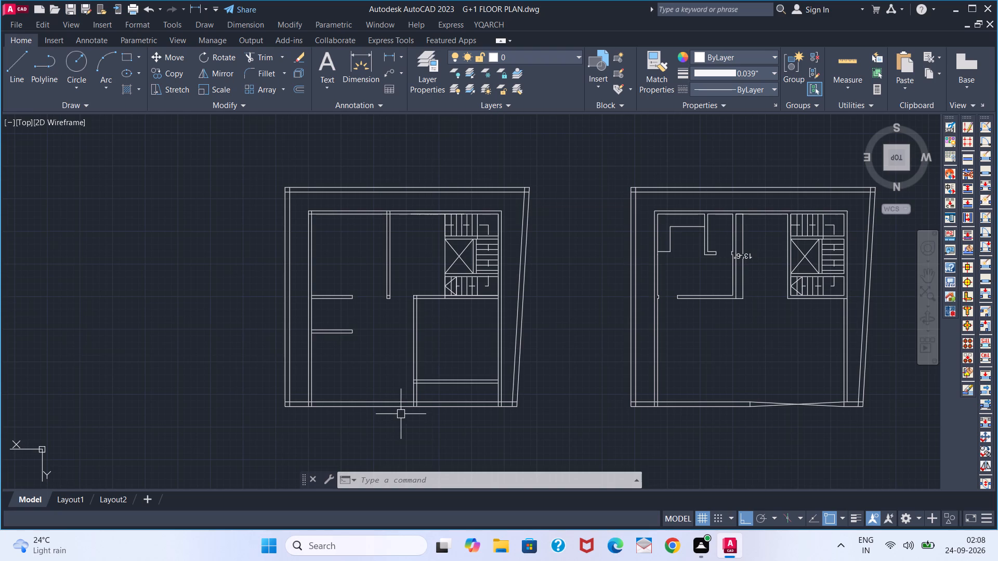
Add a vertical linear dimension inside the room below the staircase, between its upper wall and the new horizontal partition.
scroll(456, 382, up, 1)
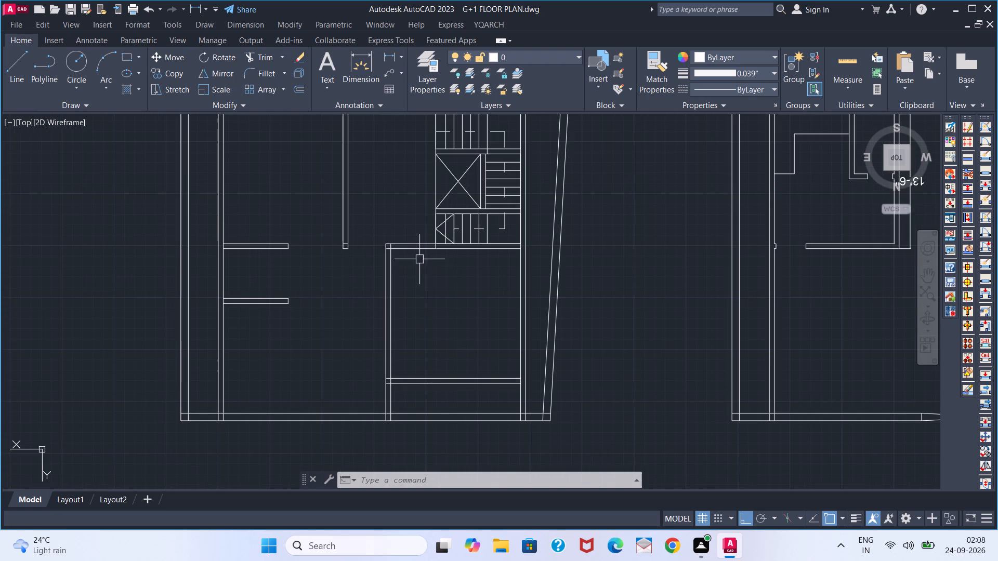
click(383, 51)
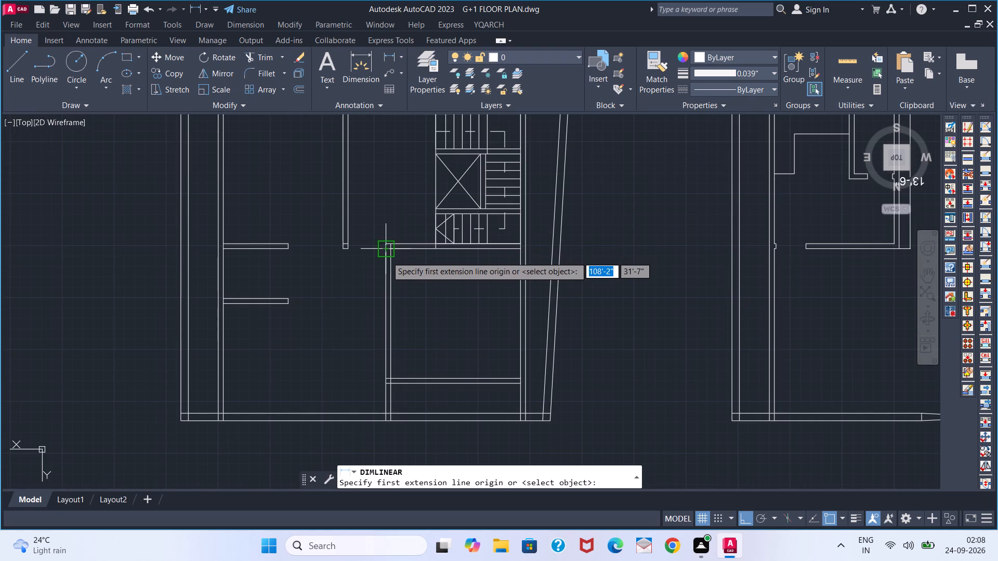
scroll(387, 256, up, 3)
click(393, 226)
scroll(400, 319, down, 3)
middle_drag(400, 350, 402, 277)
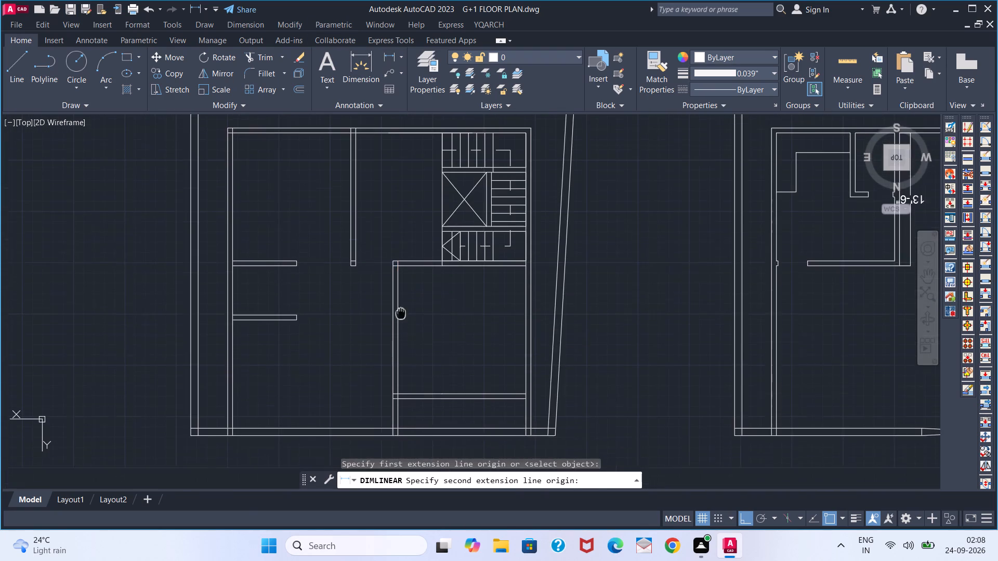
middle_drag(402, 277, 402, 245)
scroll(403, 310, up, 2)
click(396, 330)
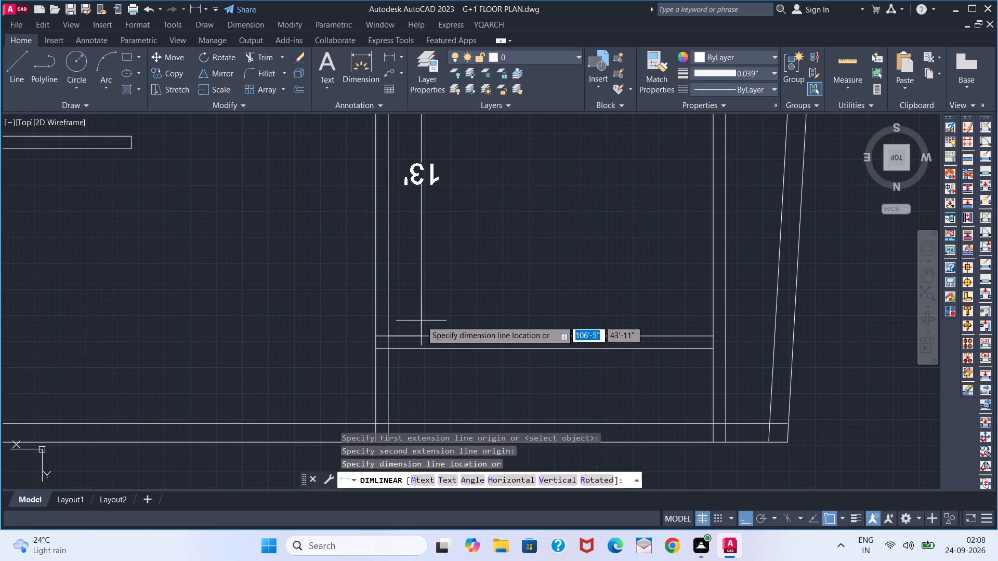
click(421, 320)
Add a vertical linear dimension along the outer side wall of the left plan's upper-left room, between its inner wall faces.
scroll(422, 320, down, 2)
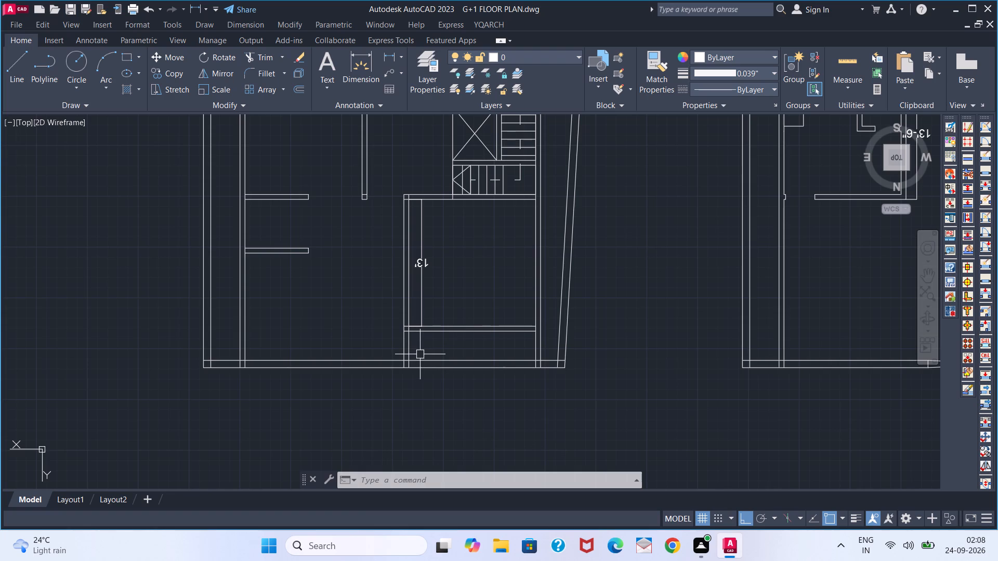
middle_drag(335, 336, 332, 397)
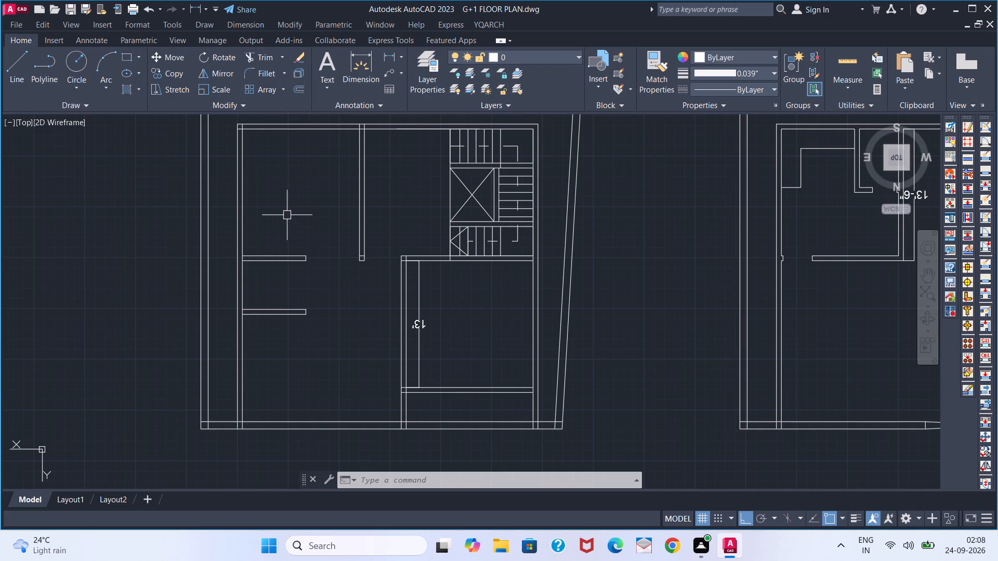
click(382, 55)
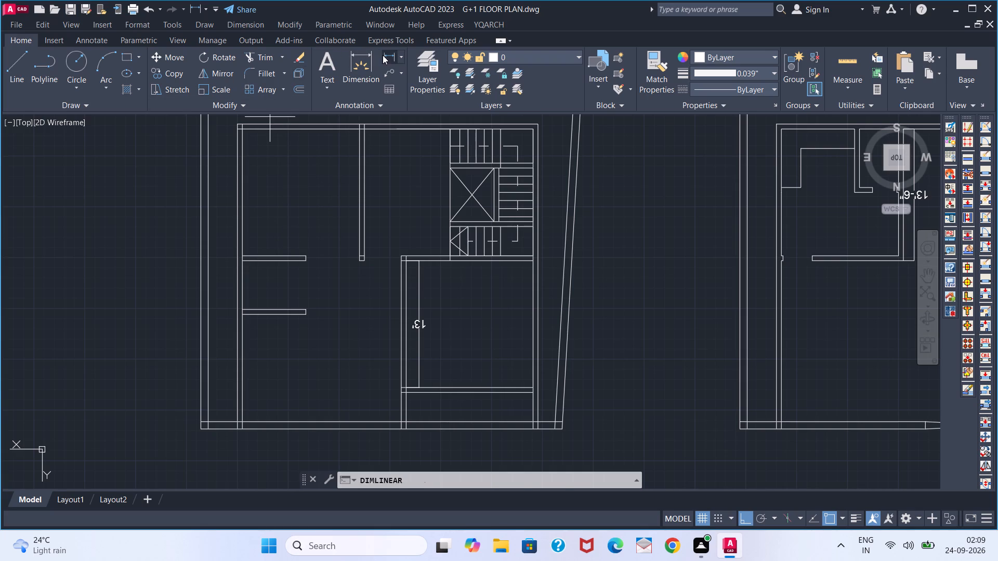
scroll(243, 153, up, 2)
middle_drag(257, 160, 273, 207)
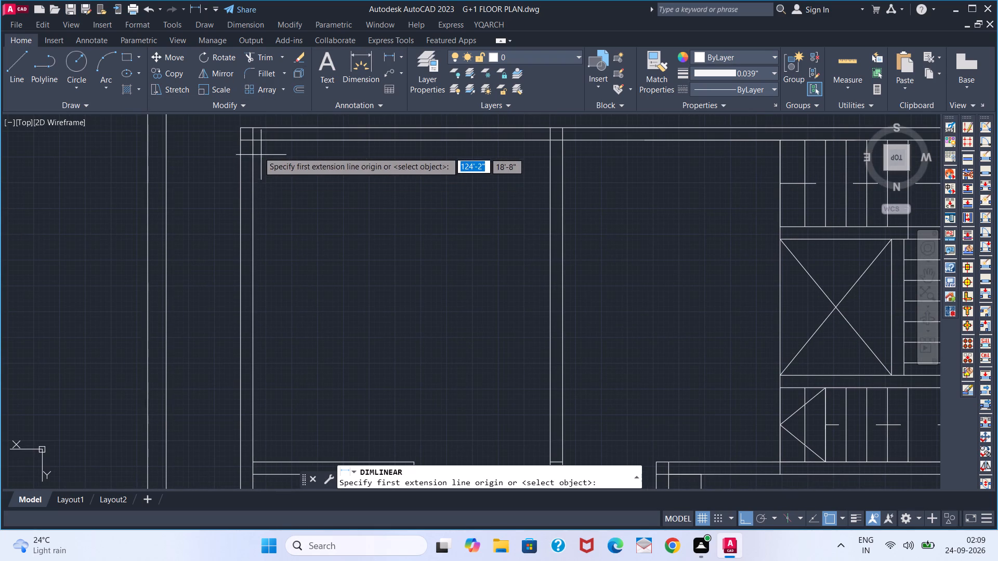
click(256, 147)
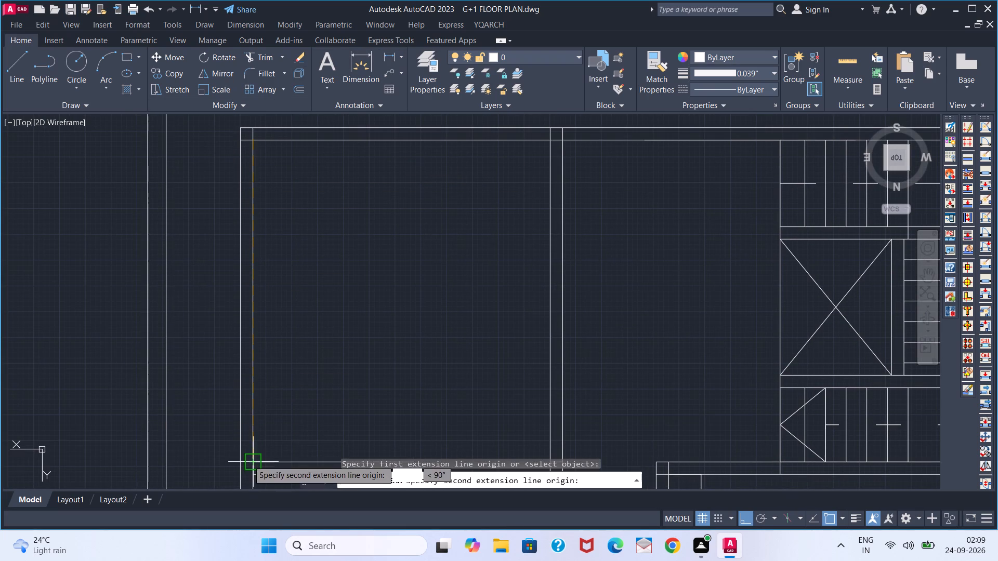
click(248, 460)
click(271, 433)
Add a horizontal linear dimension across the upper-left room, from the outer wall's inner face to the vertical partition.
scroll(320, 368, down, 2)
middle_drag(352, 346, 342, 344)
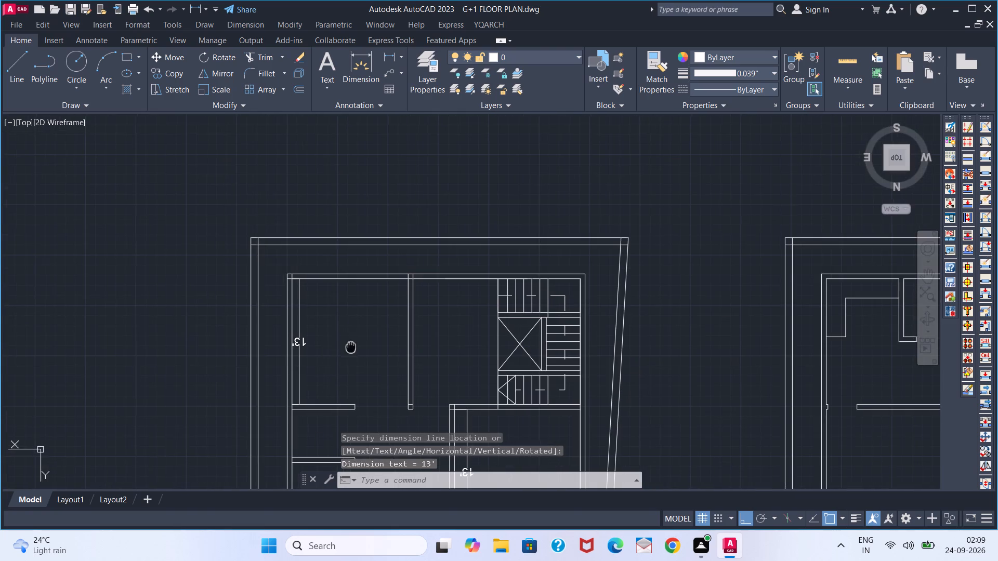
middle_drag(342, 344, 300, 323)
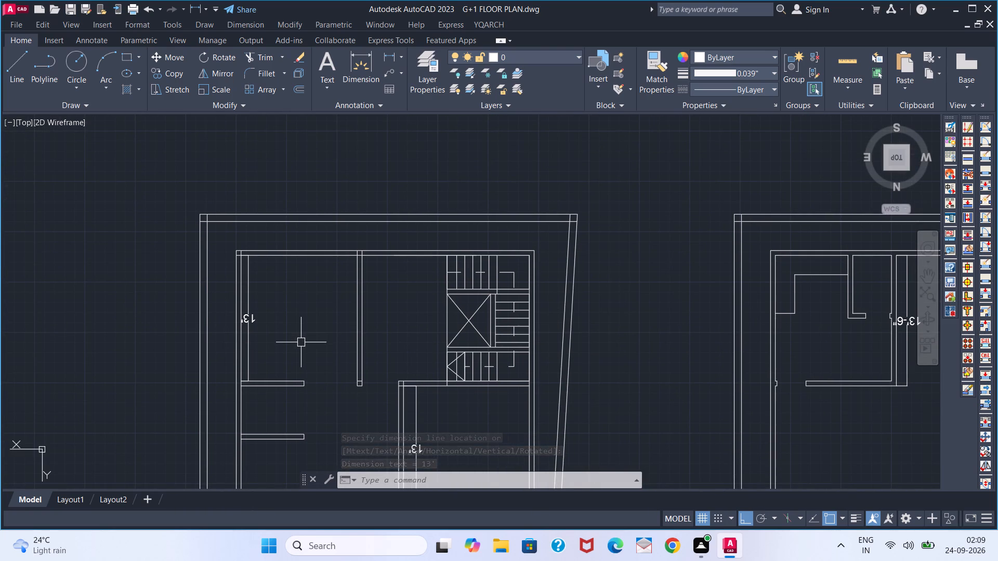
click(387, 57)
scroll(235, 264, up, 2)
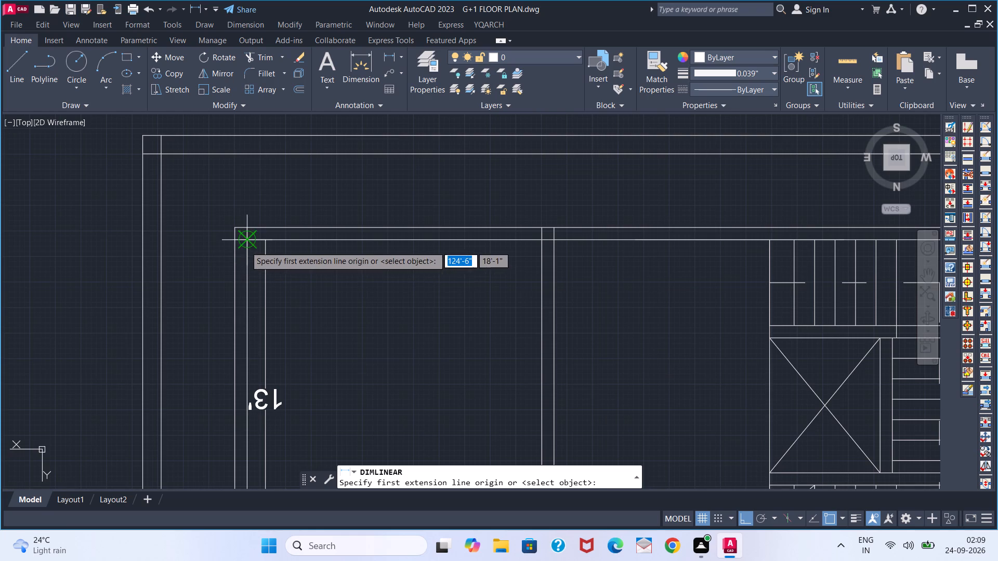
click(245, 246)
click(538, 243)
click(527, 259)
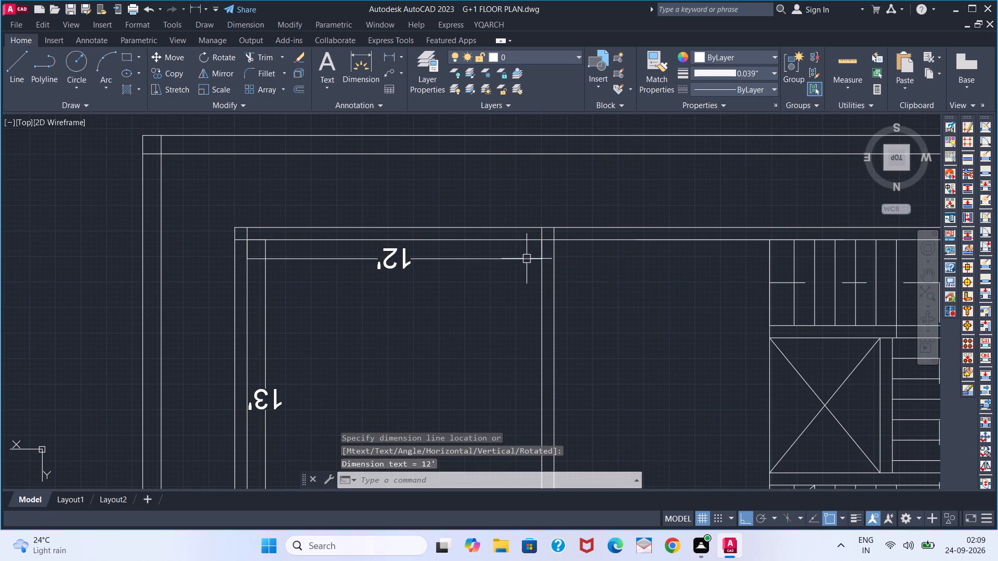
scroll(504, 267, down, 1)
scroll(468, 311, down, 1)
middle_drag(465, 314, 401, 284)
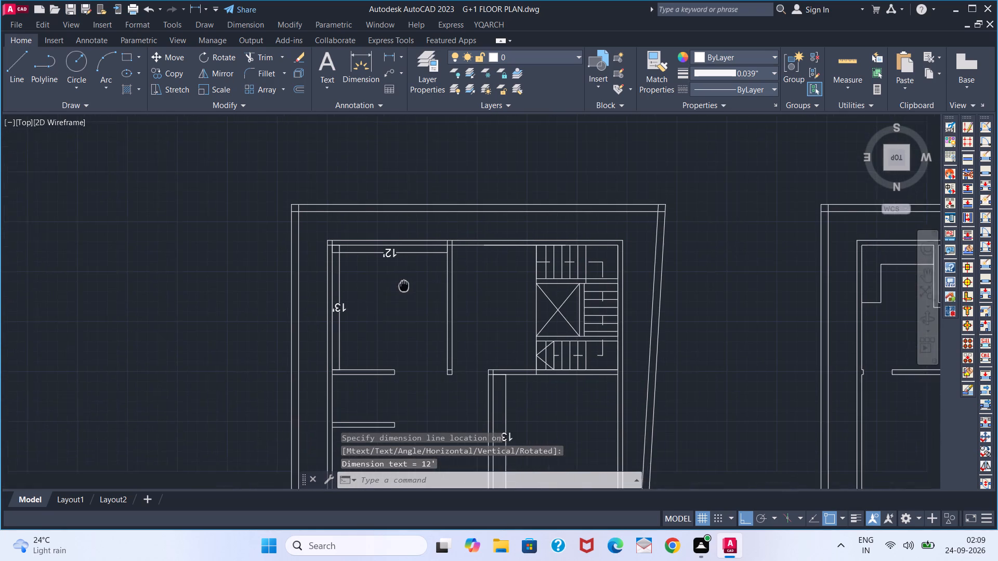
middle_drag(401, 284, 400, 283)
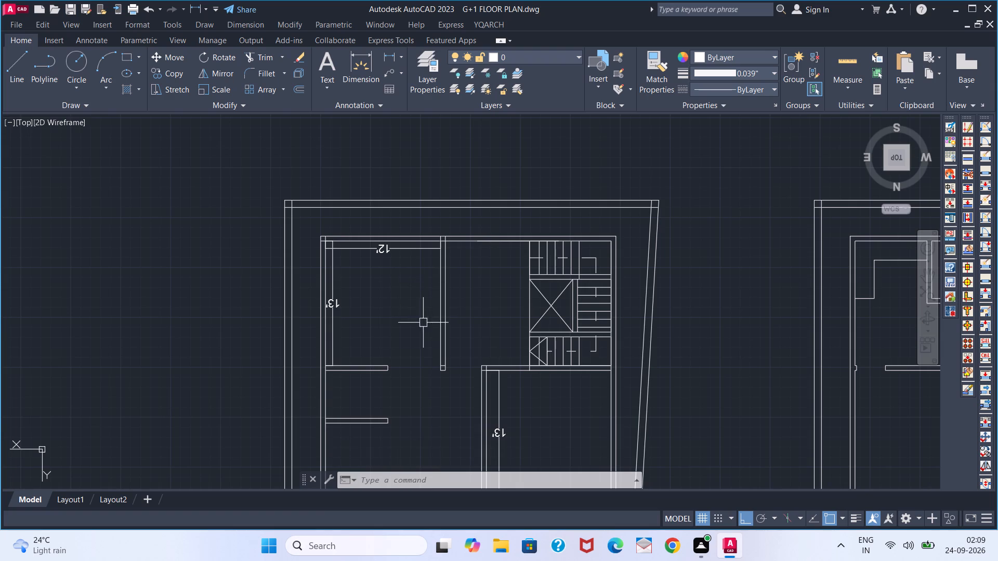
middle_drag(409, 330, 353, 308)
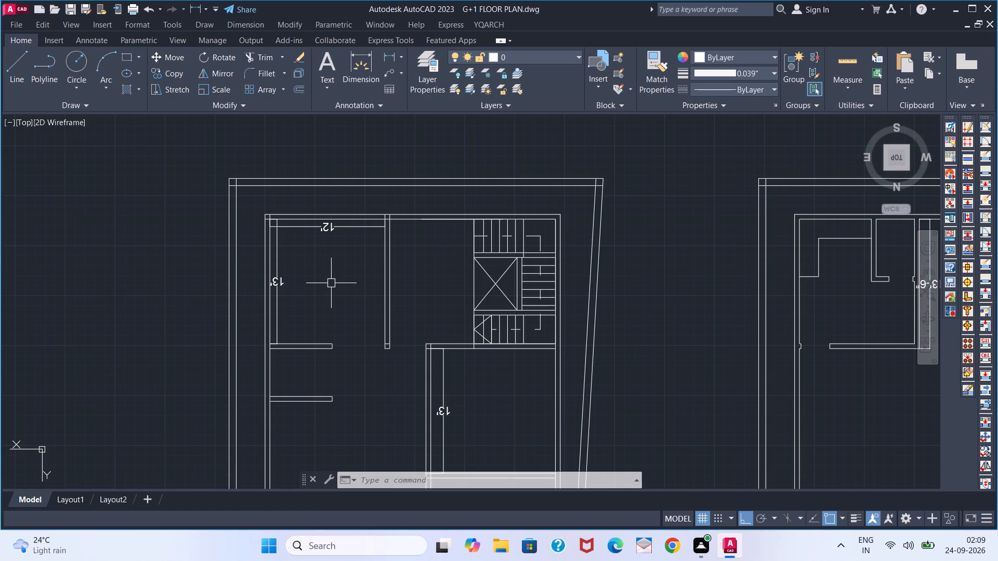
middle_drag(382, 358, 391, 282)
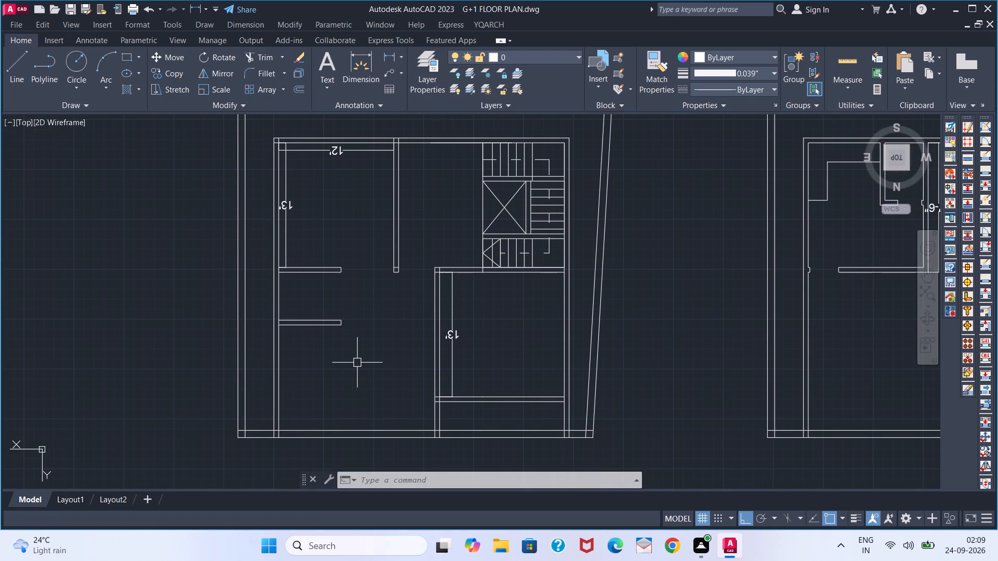
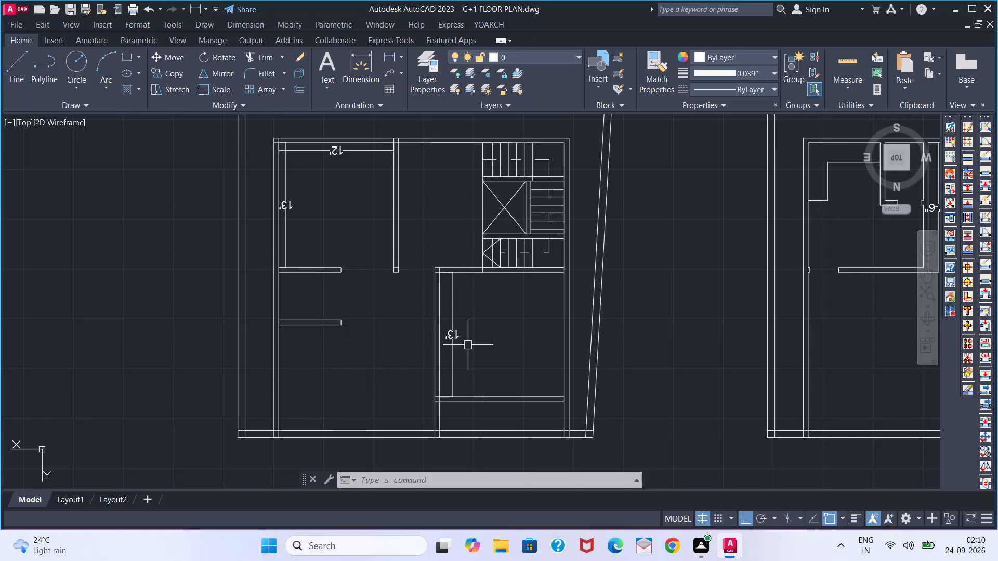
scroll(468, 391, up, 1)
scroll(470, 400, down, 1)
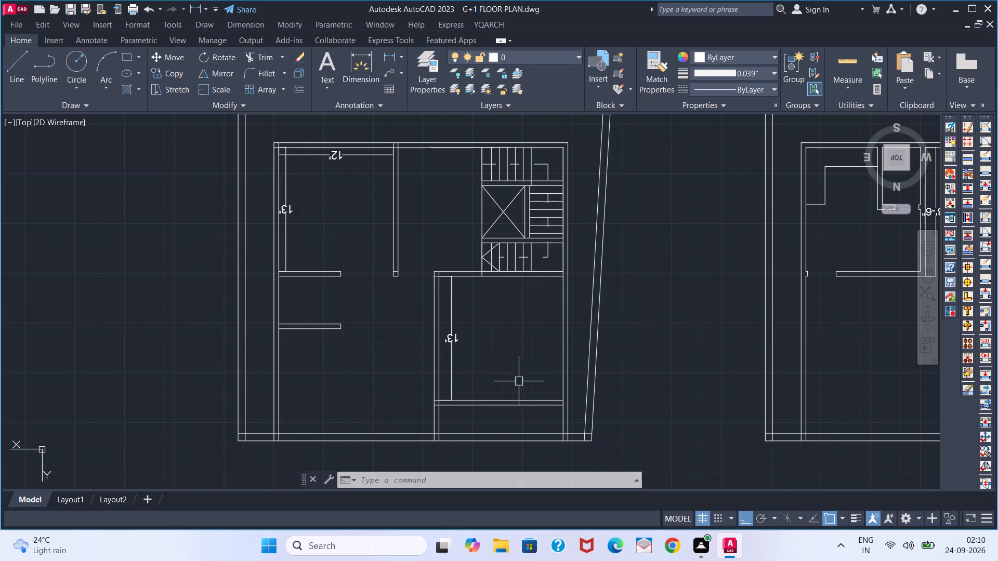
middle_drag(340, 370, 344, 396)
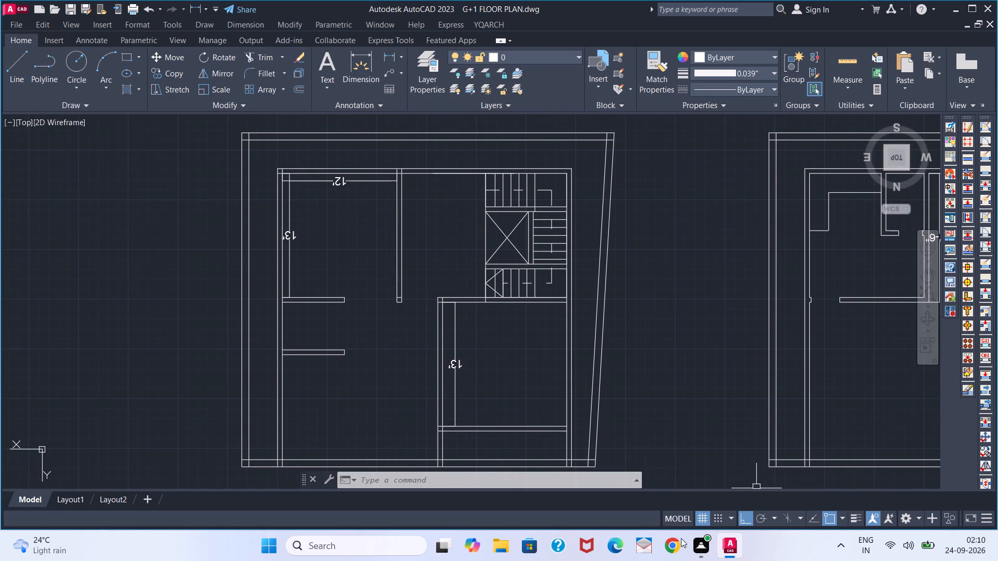
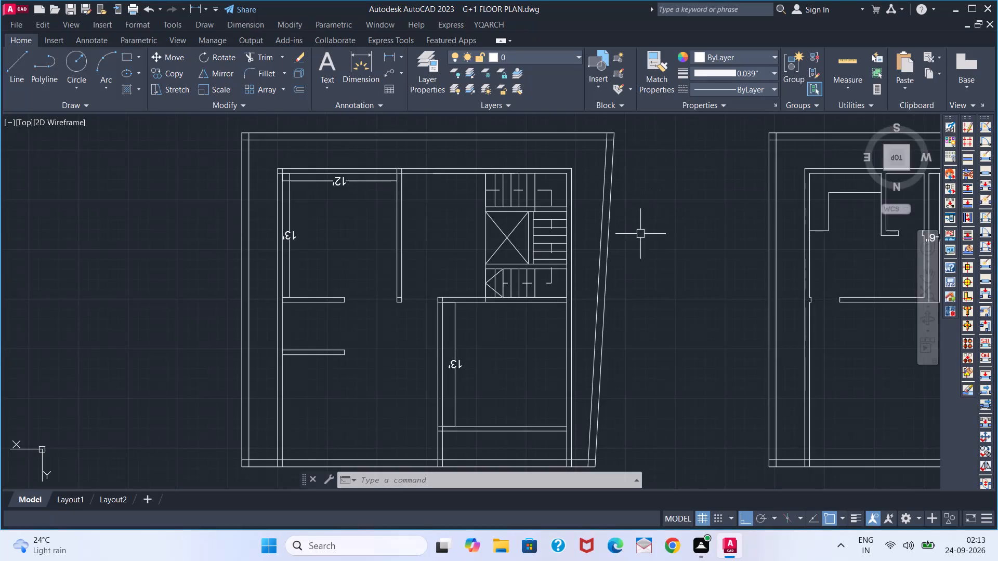
Examine the left plan's partition layout and the room below the staircase.
scroll(551, 258, down, 2)
middle_drag(536, 269, 441, 268)
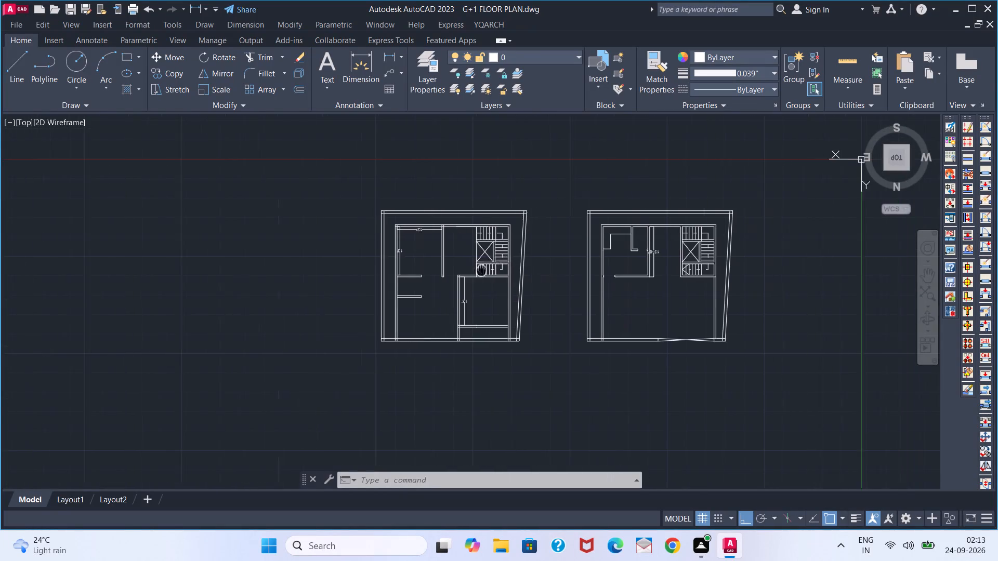
middle_drag(441, 268, 406, 237)
scroll(334, 275, up, 1)
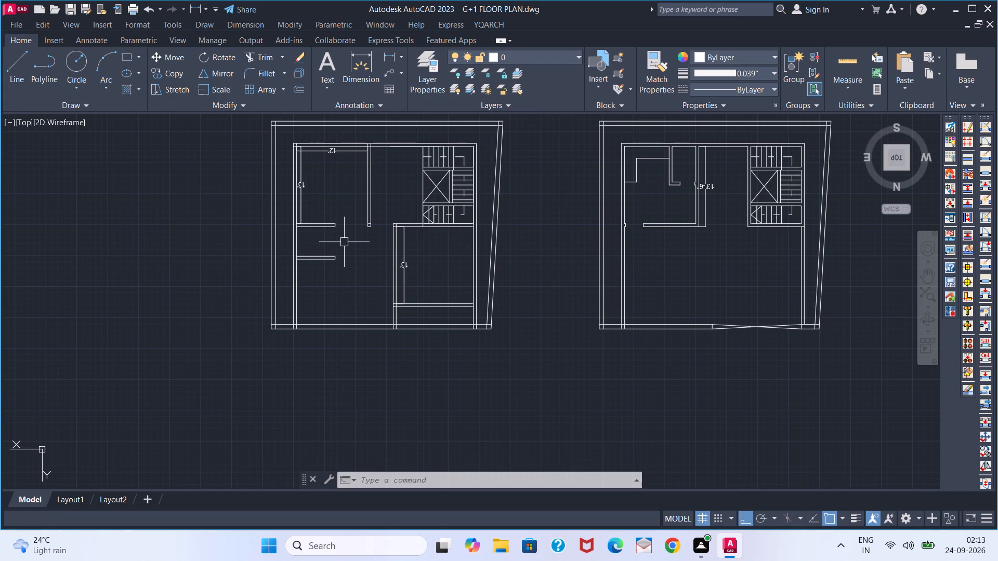
scroll(344, 242, up, 1)
middle_drag(335, 245, 239, 293)
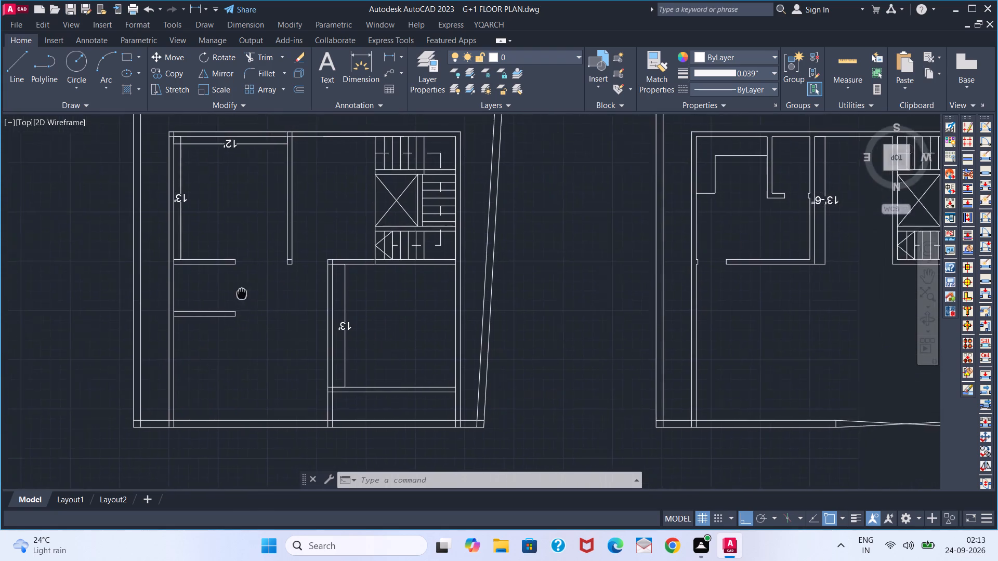
middle_drag(239, 293, 286, 286)
middle_click(319, 277)
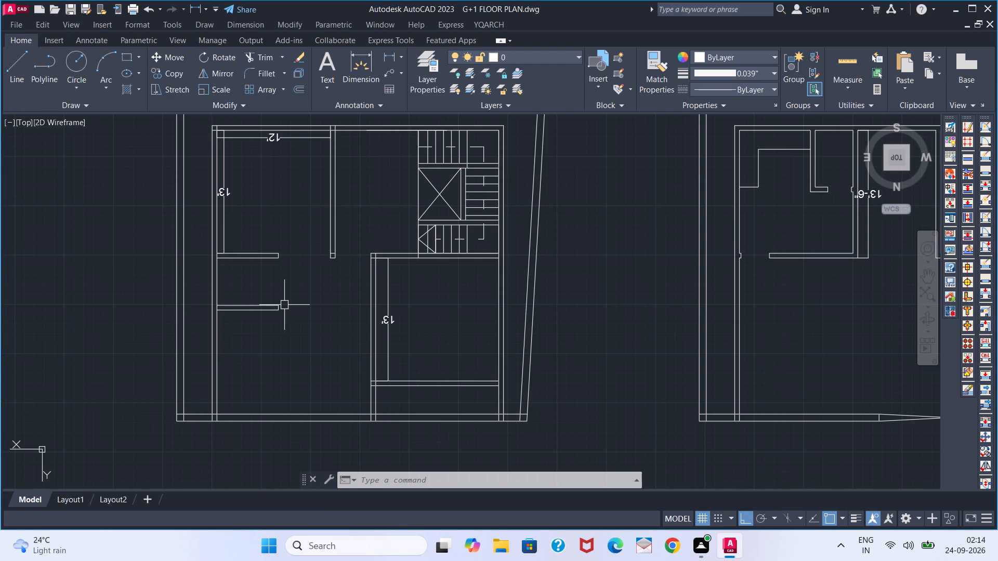
scroll(284, 305, down, 1)
scroll(284, 305, up, 4)
scroll(284, 305, down, 1)
scroll(284, 305, up, 1)
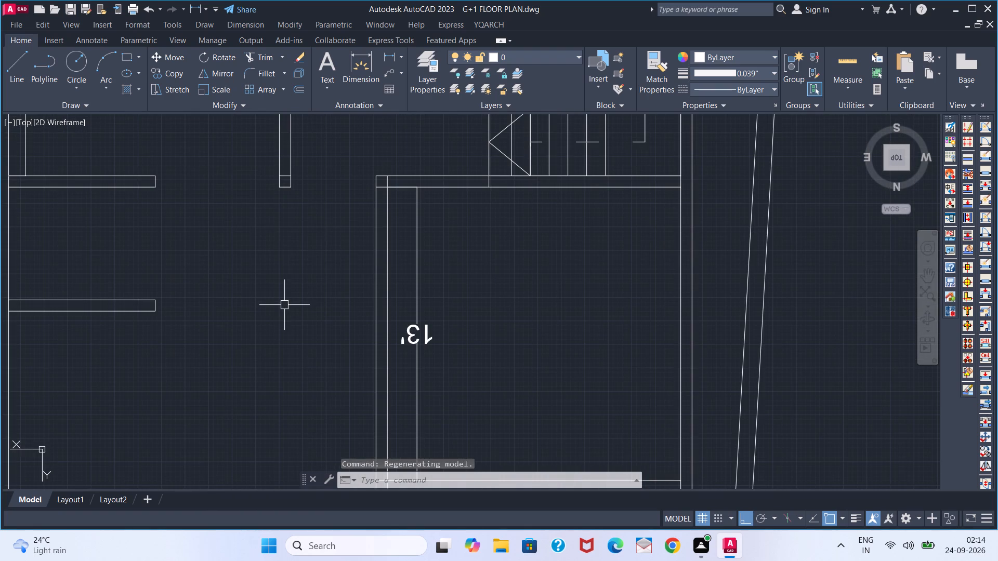
scroll(286, 305, down, 2)
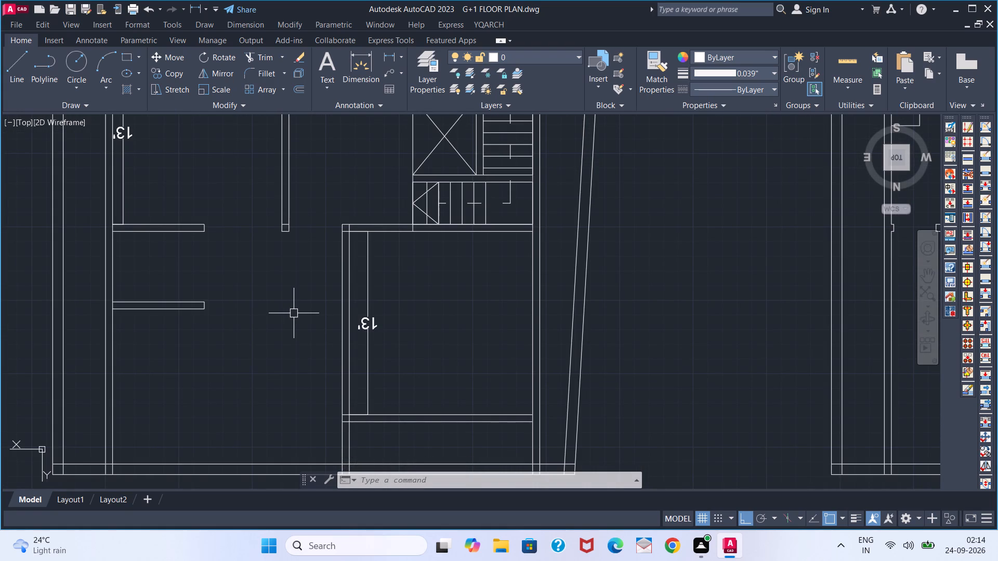
scroll(334, 371, down, 1)
middle_drag(314, 366, 375, 341)
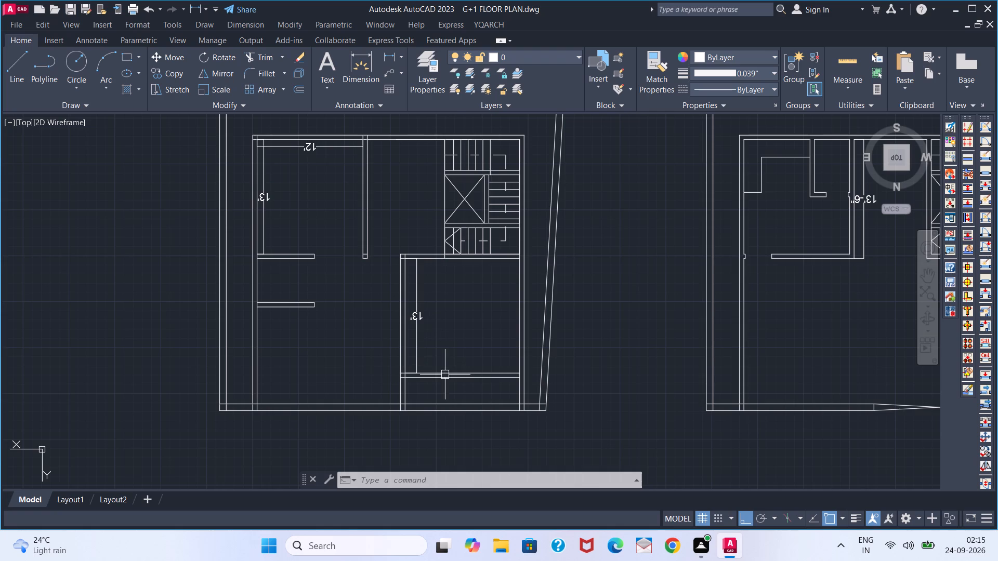
Offset both segments of the lower wall's inner line 4' up into the room below the staircase.
scroll(445, 377, up, 1)
key(o)
key(Return)
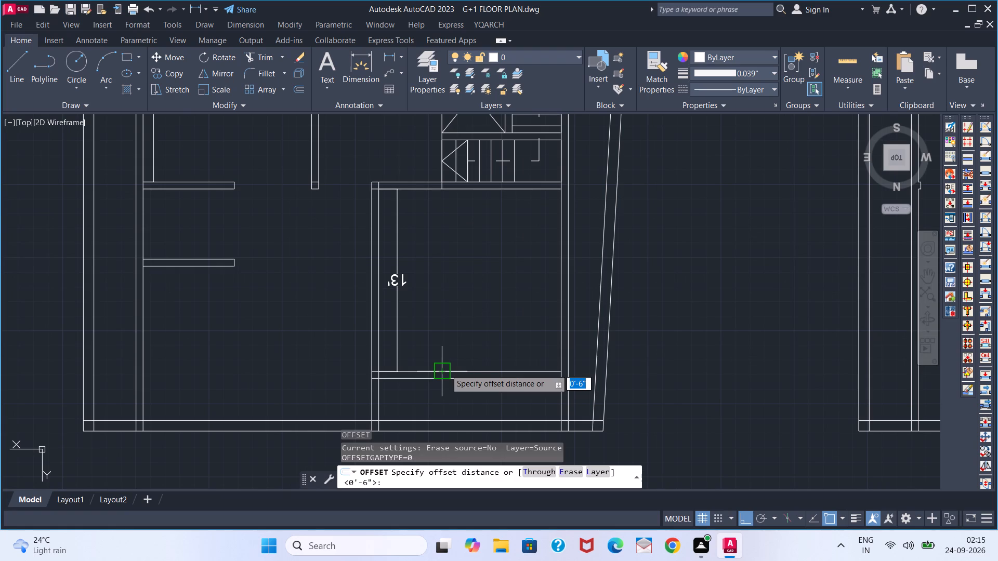
text(4')
key(Return)
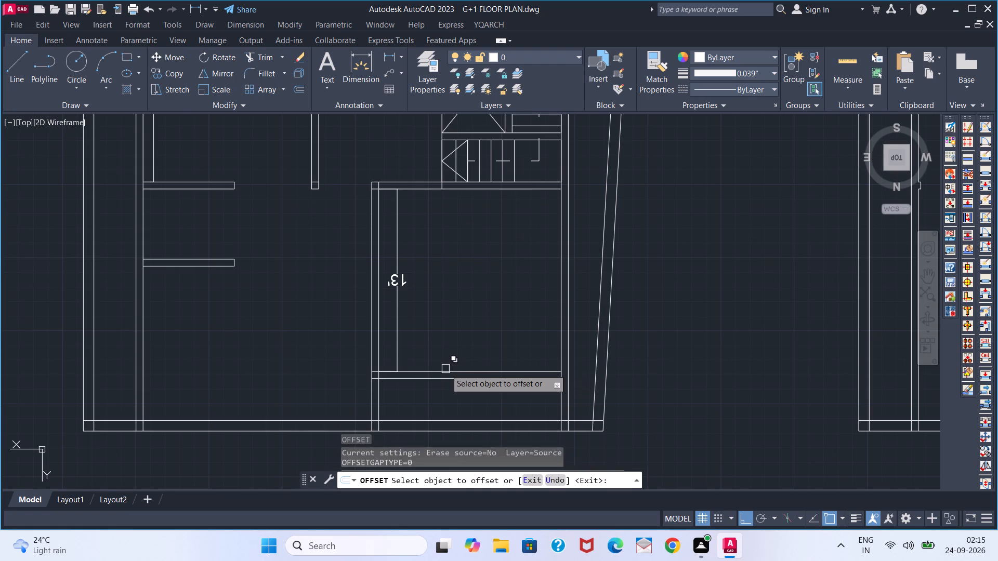
click(445, 369)
key(space)
click(447, 341)
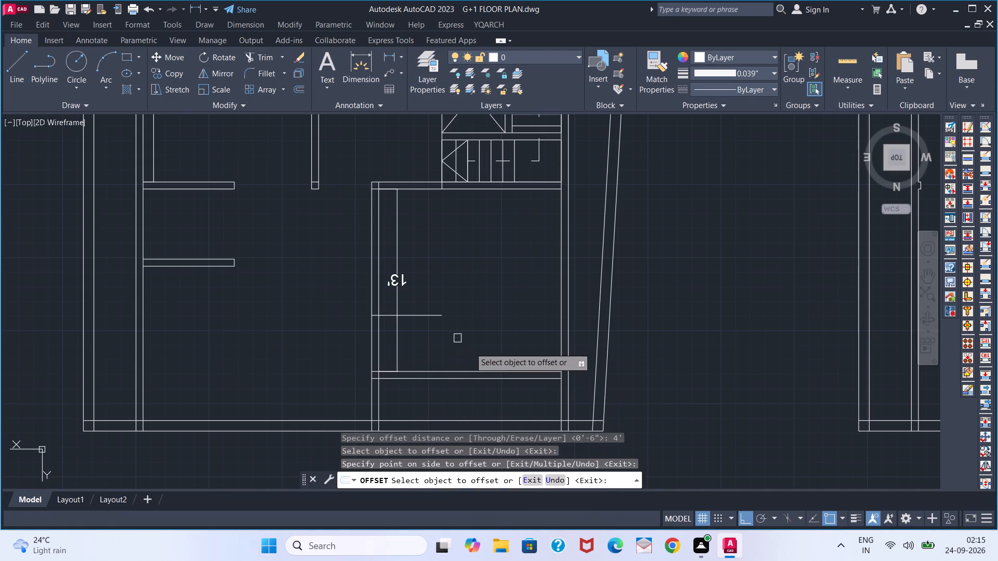
click(484, 375)
key(Escape)
click(487, 370)
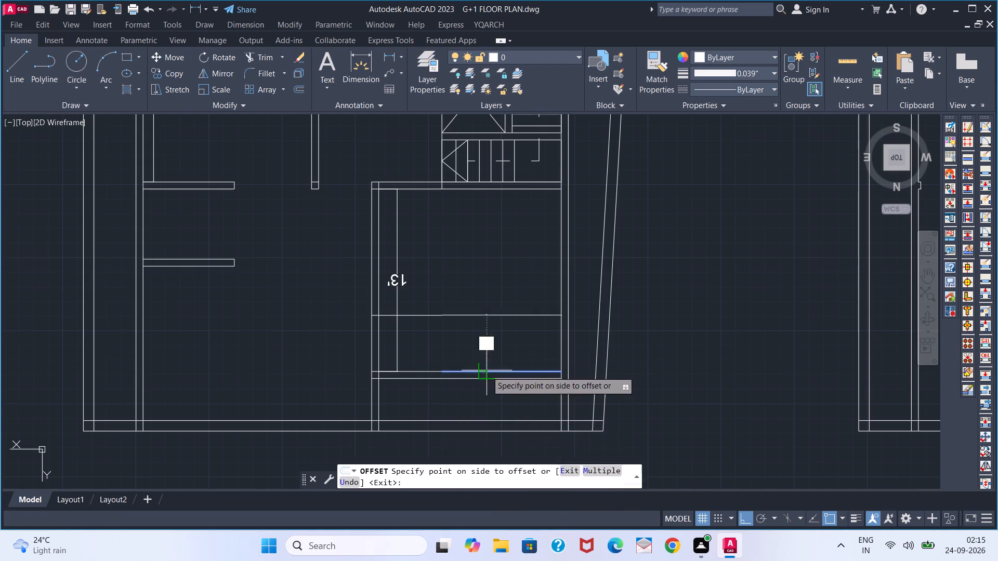
click(493, 333)
key(space)
Offset the two new horizontal partition line segments 4" upward to give the partition its thickness.
key(space)
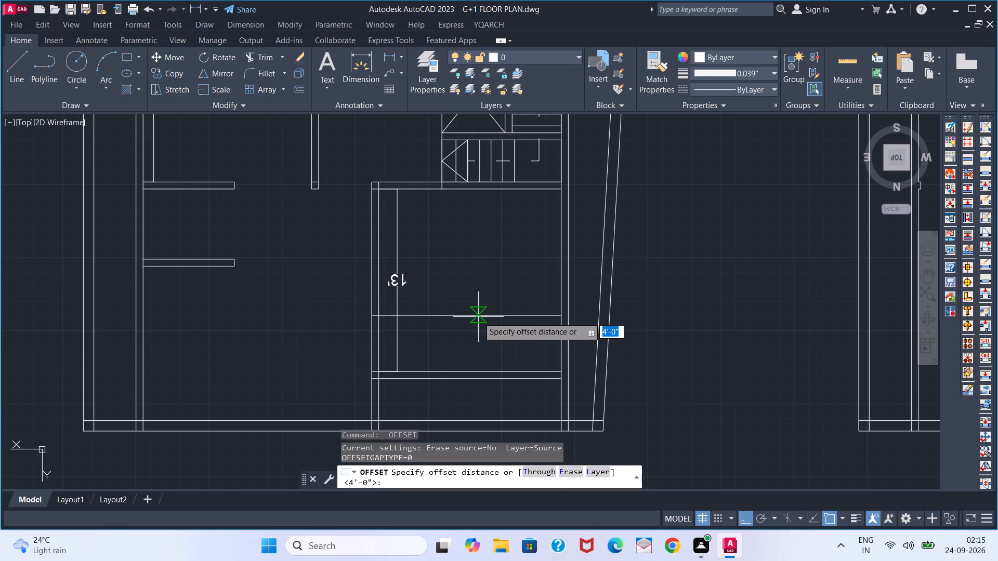
key(4)
key(Return)
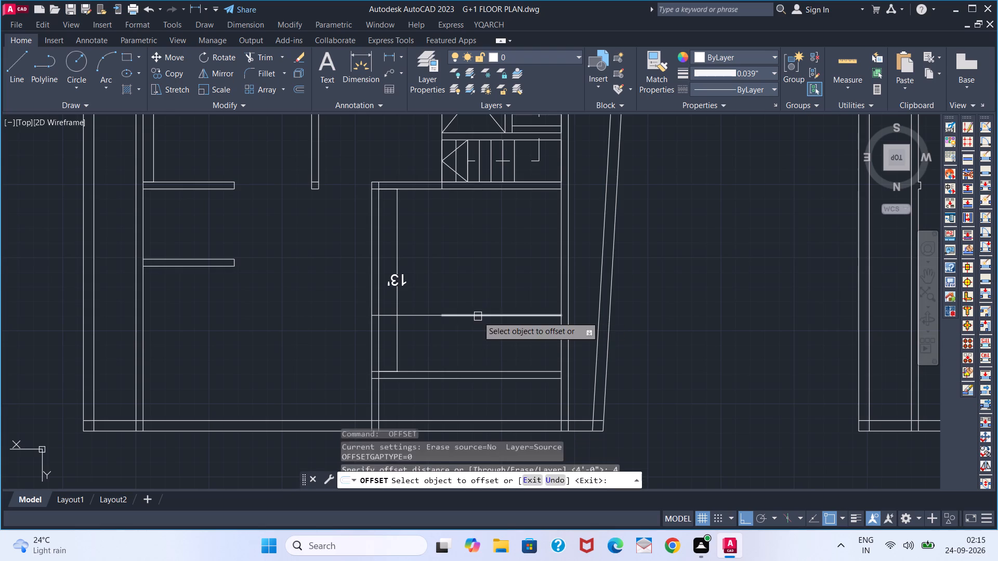
click(478, 316)
click(479, 281)
click(420, 312)
click(422, 292)
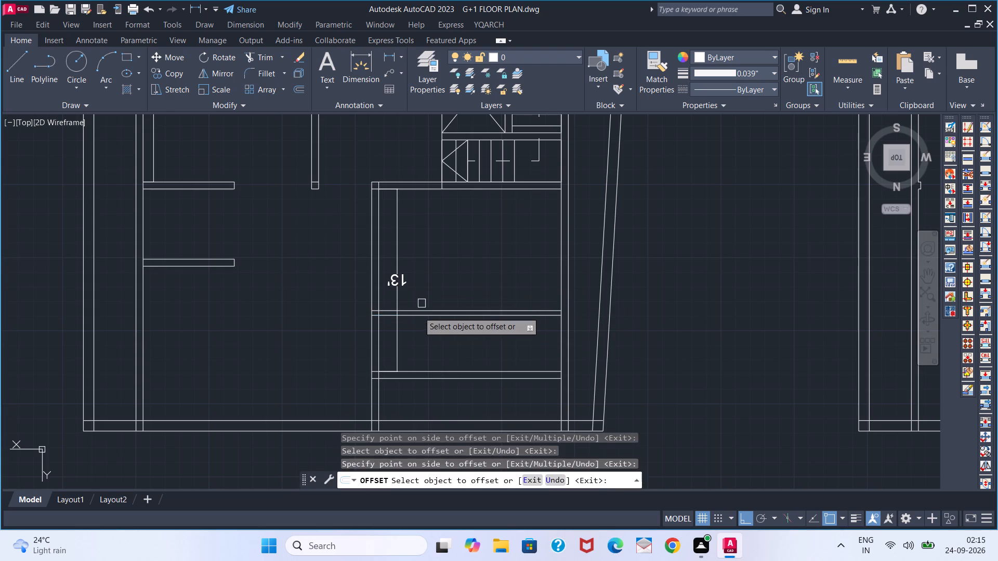
key(space)
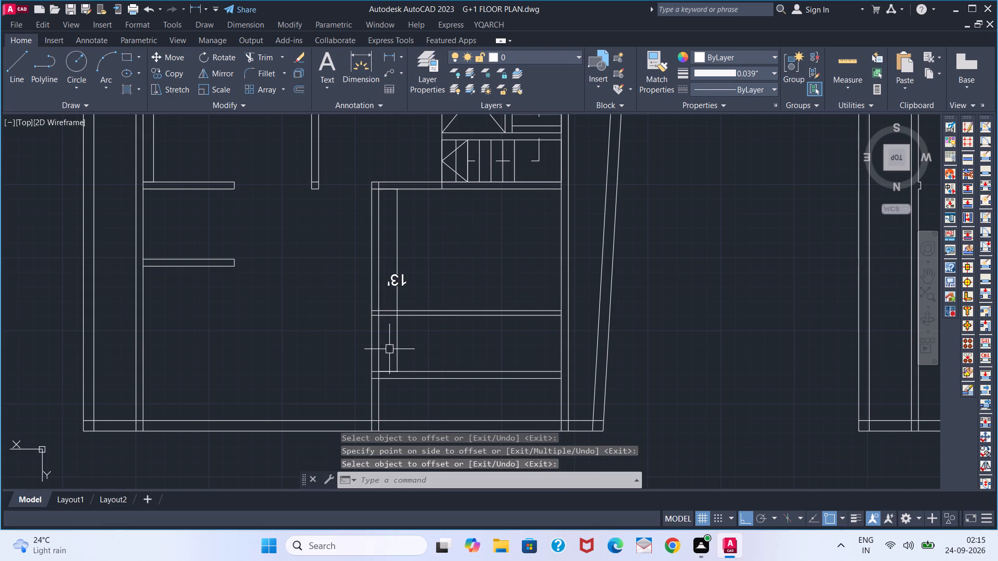
Offset the inner line of the room's left wall 4' into the room, and offset that copy 4" for the wall thickness.
key(o)
key(Return)
key(4)
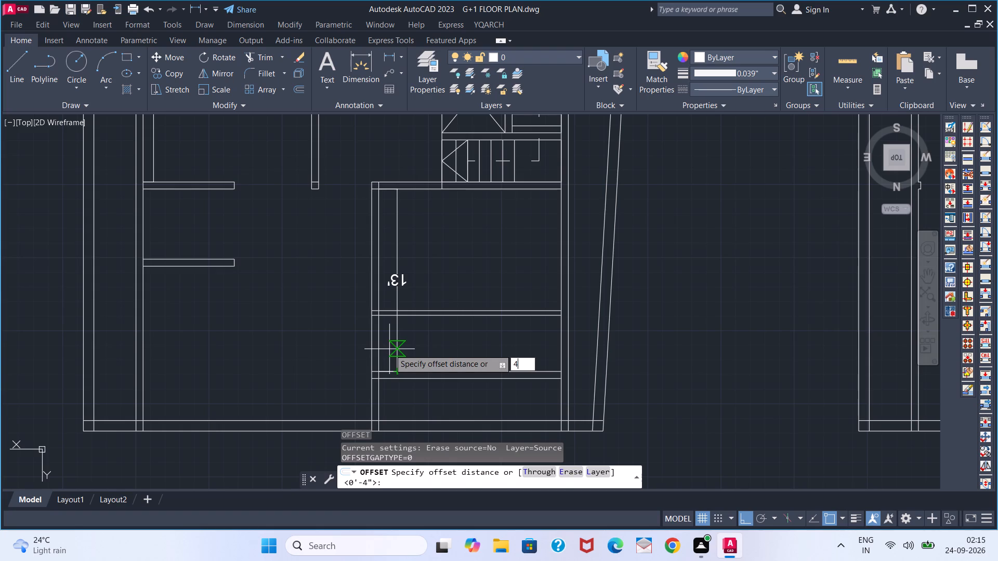
key(apostrophe)
key(Return)
click(380, 351)
click(481, 351)
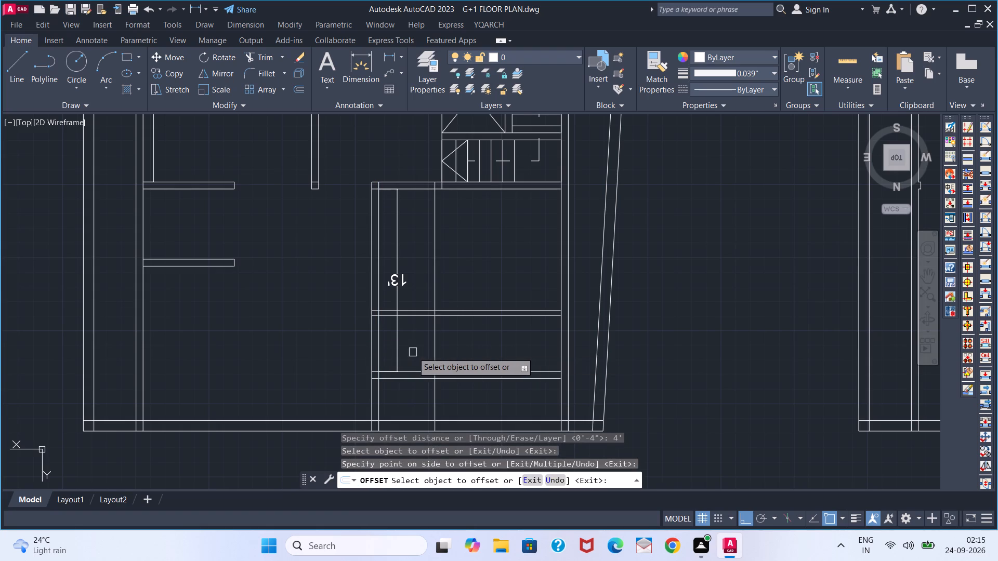
click(437, 350)
key(4)
key(Return)
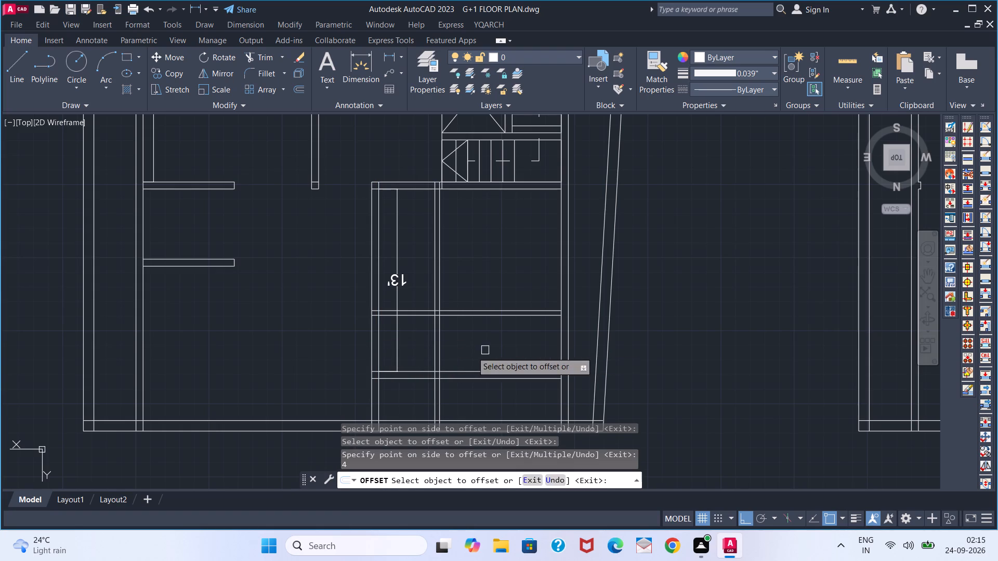
key(space)
Delete the 13' dimension in the room below the staircase.
click(395, 335)
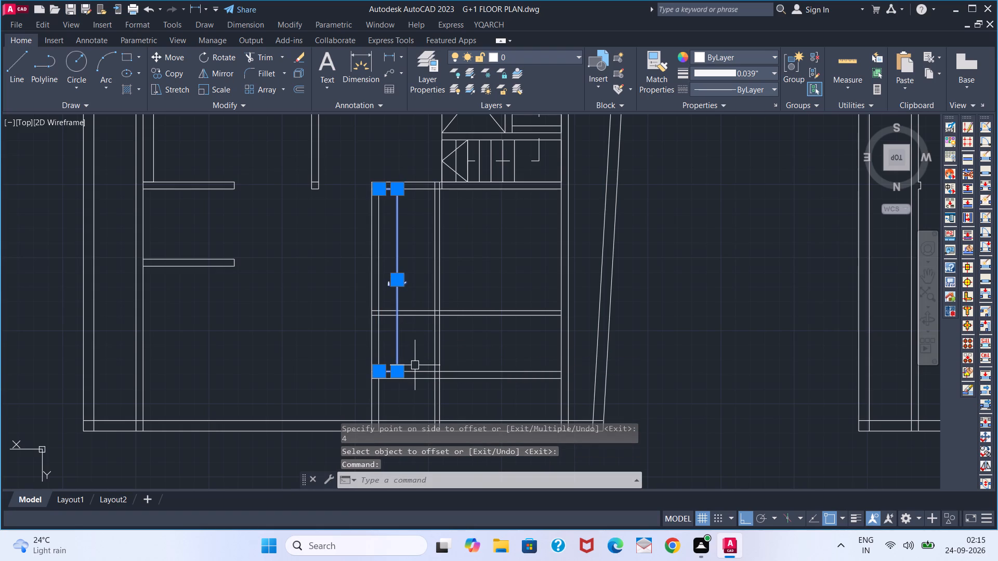
key(Delete)
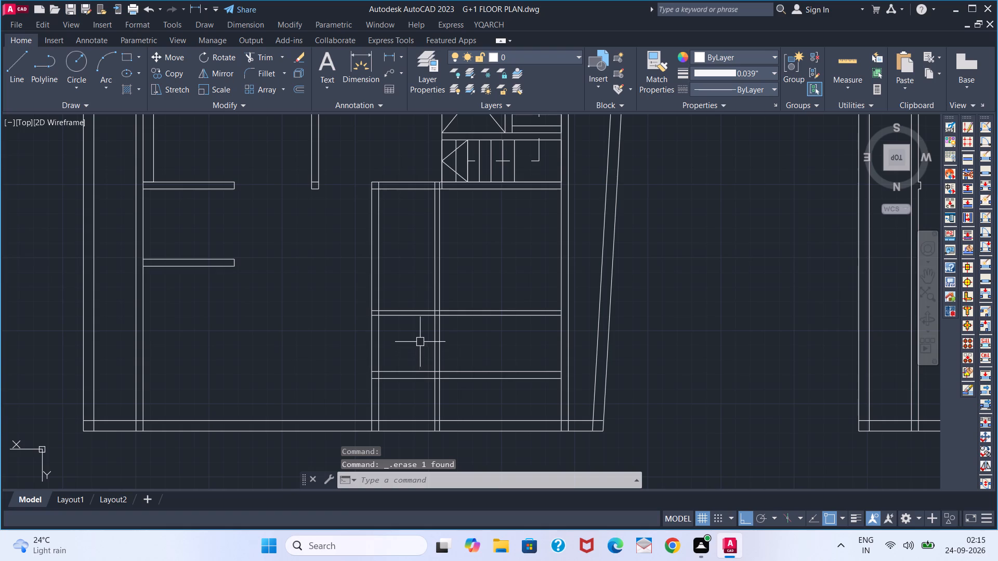
Trim the new vertical wall lines above the horizontal partition and below the room's lower wall.
text(TR)
key(space)
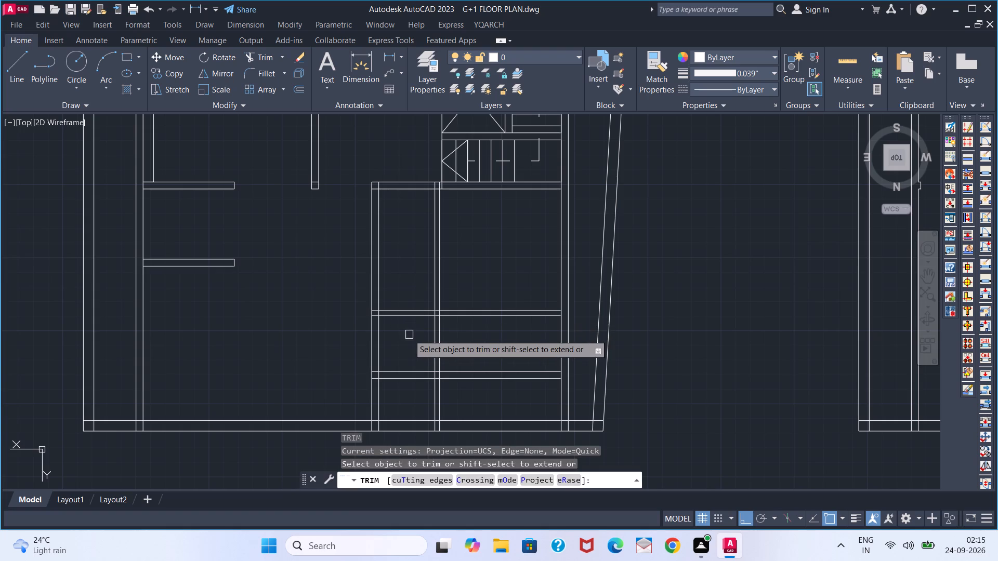
click(466, 282)
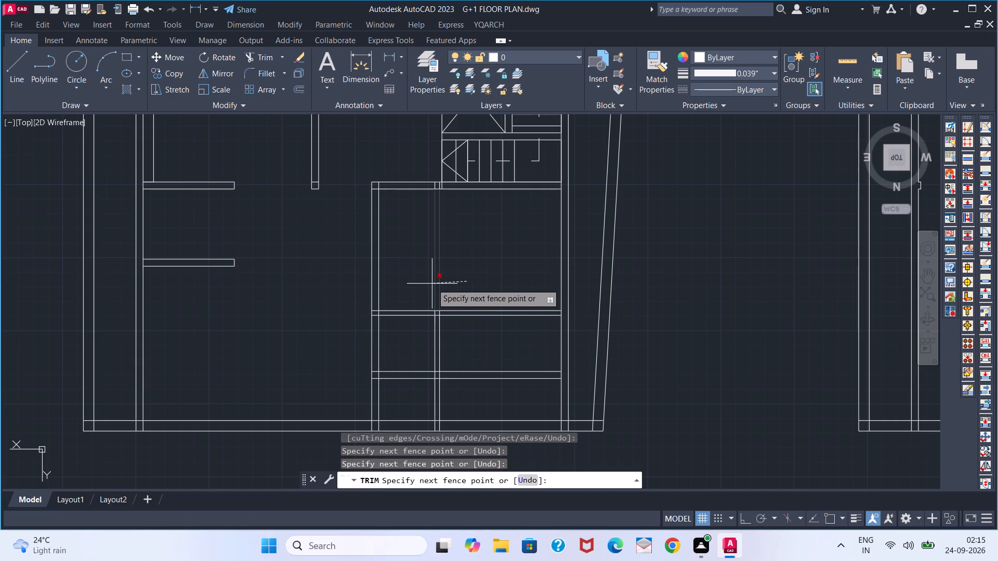
click(432, 284)
drag(465, 398, 455, 398)
click(421, 399)
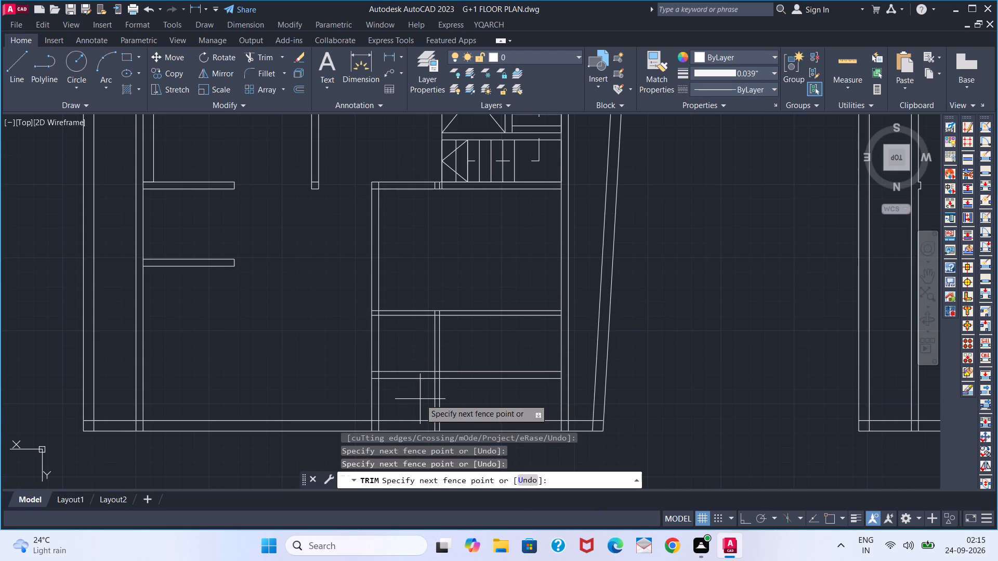
click(458, 397)
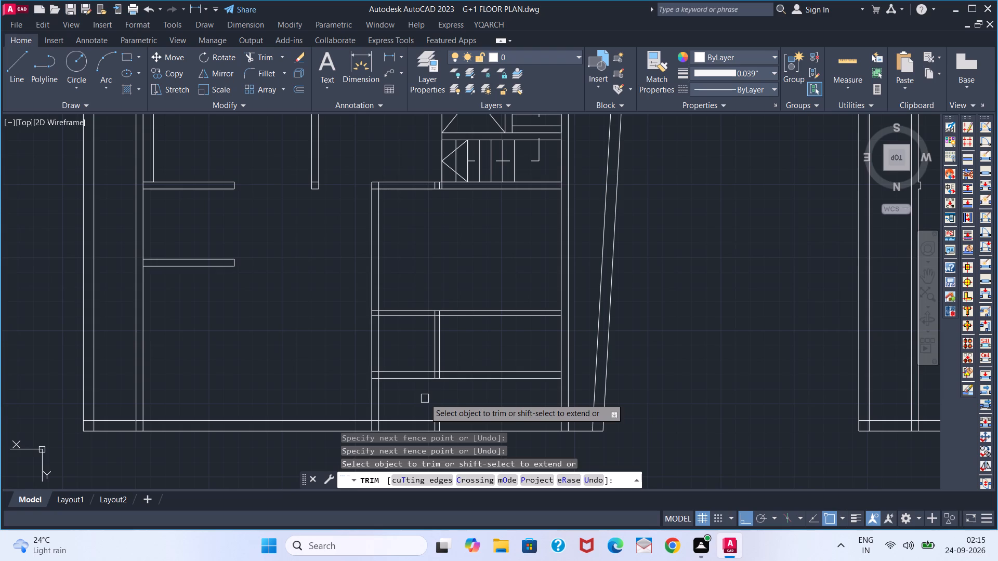
Trim the horizontal partition lines between the room's left wall and the new vertical wall.
click(425, 398)
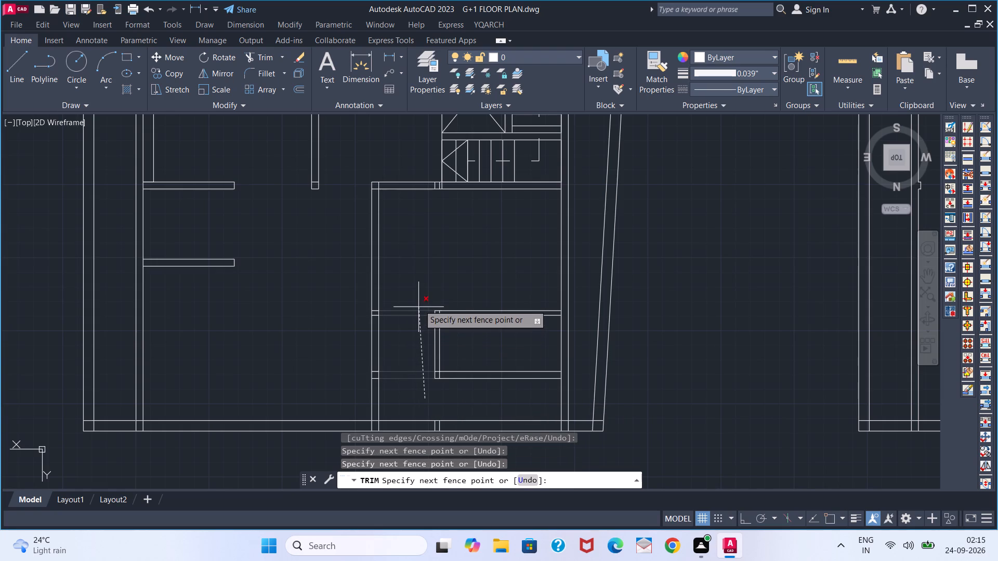
key(space)
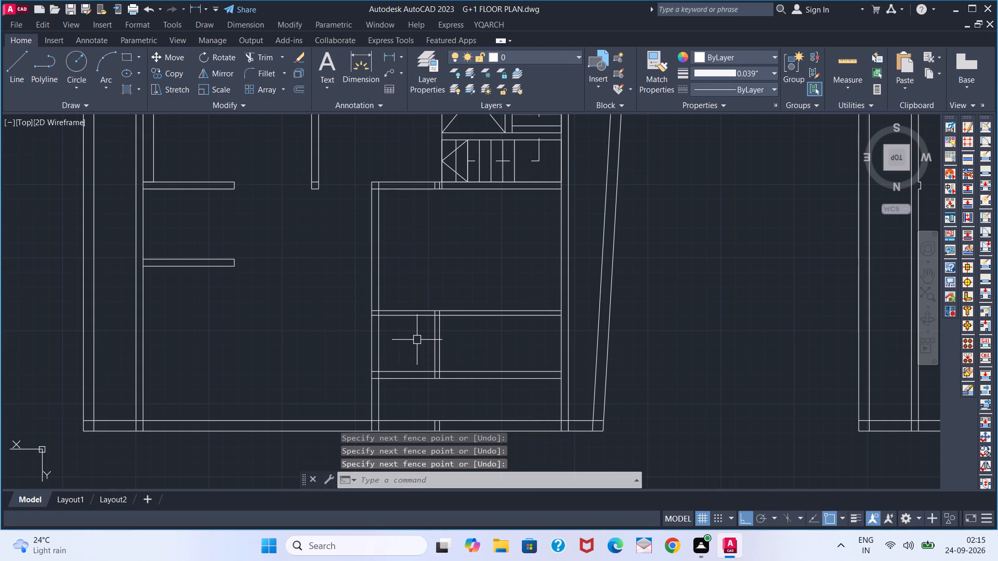
key(space)
click(418, 326)
click(417, 295)
key(space)
Trim the leftover partition stubs and the lower wall's inner line where they cross the room's left wall.
middle_drag(399, 344, 401, 346)
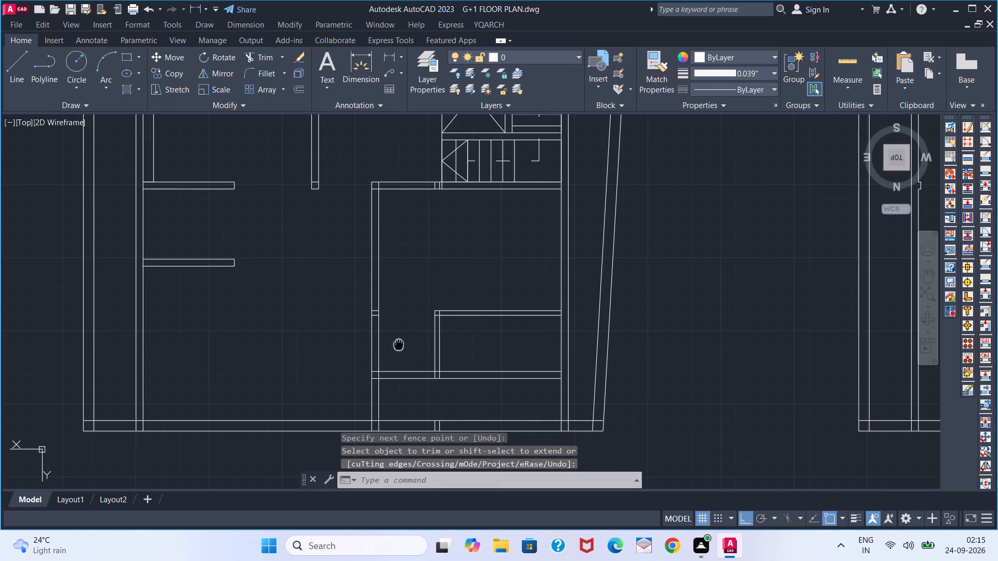
middle_drag(401, 346, 455, 373)
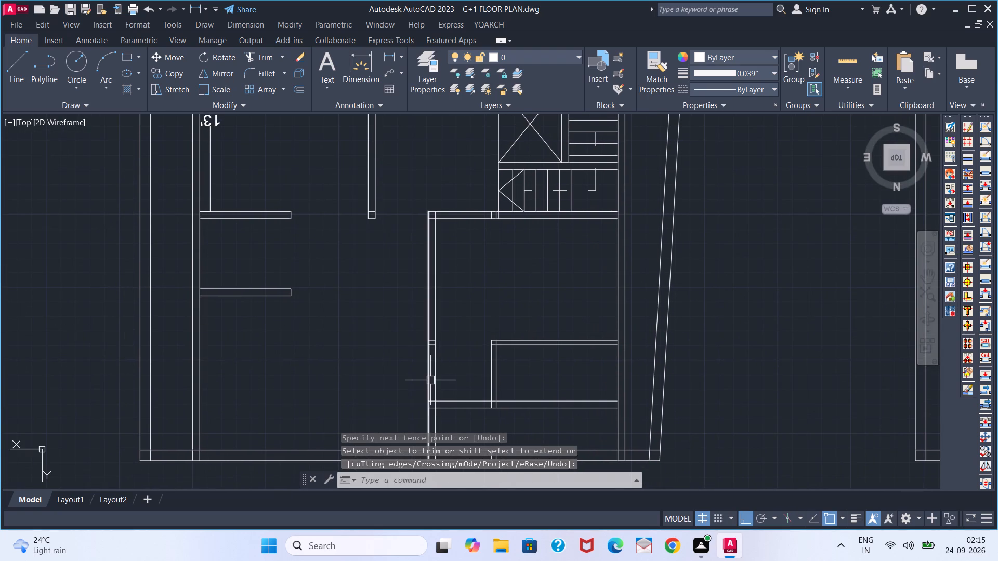
scroll(430, 379, up, 2)
scroll(430, 403, down, 1)
middle_drag(438, 342, 452, 272)
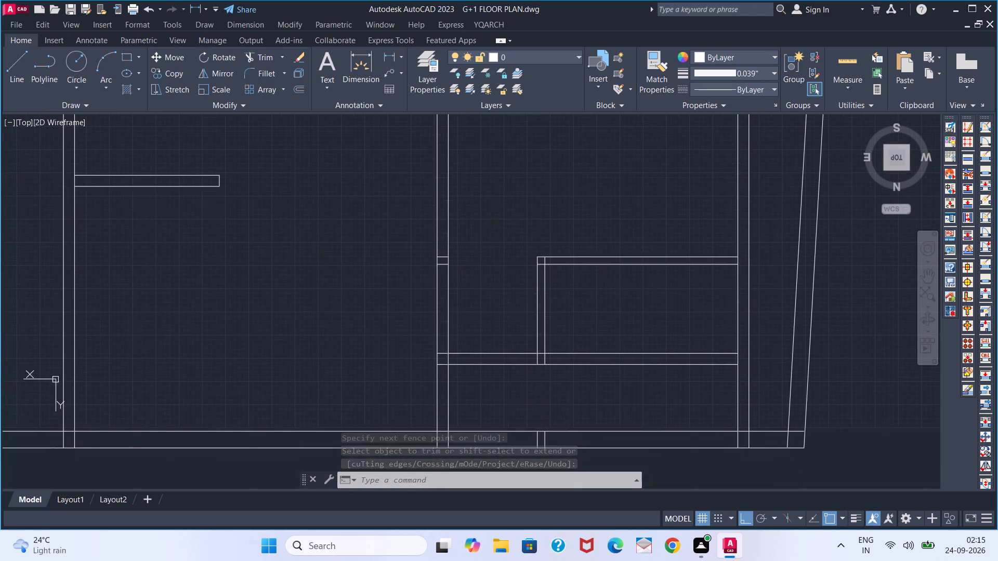
key(space)
click(442, 355)
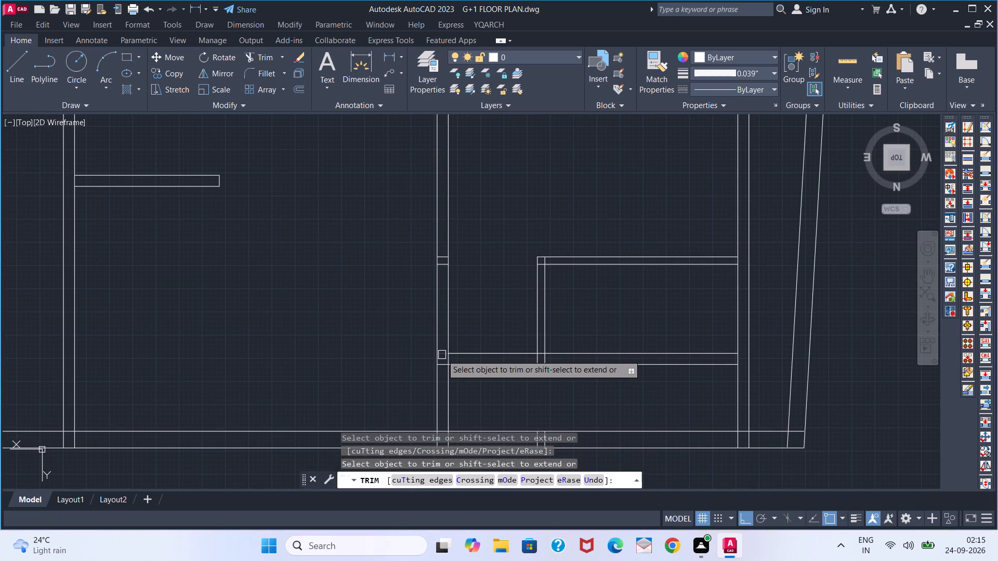
scroll(445, 274, up, 3)
click(432, 276)
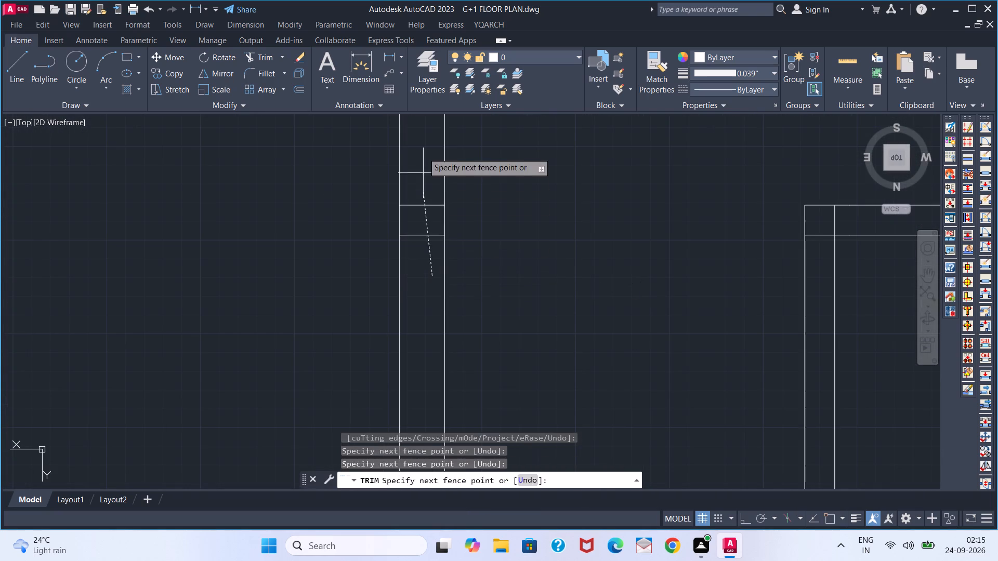
click(422, 149)
scroll(412, 263, down, 3)
key(space)
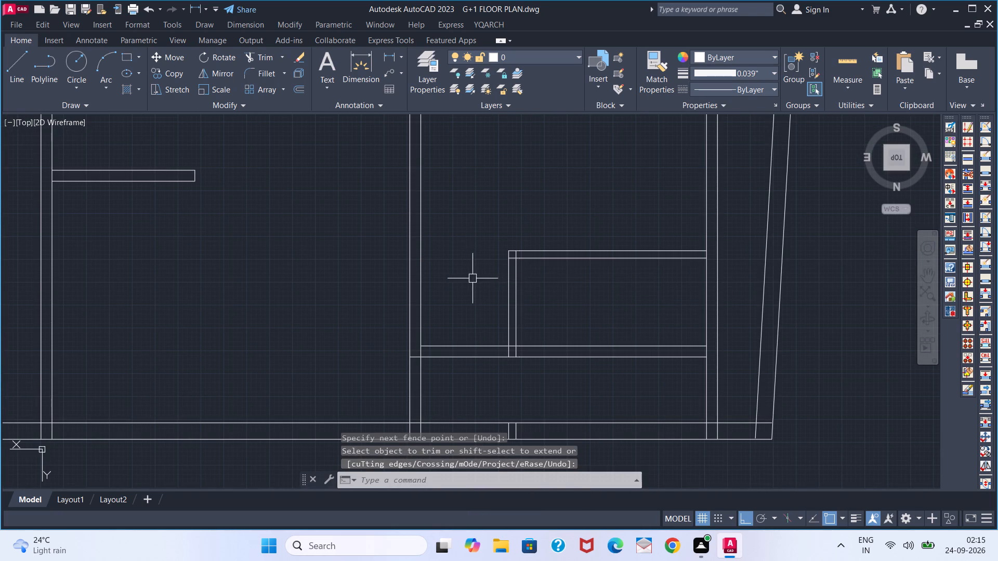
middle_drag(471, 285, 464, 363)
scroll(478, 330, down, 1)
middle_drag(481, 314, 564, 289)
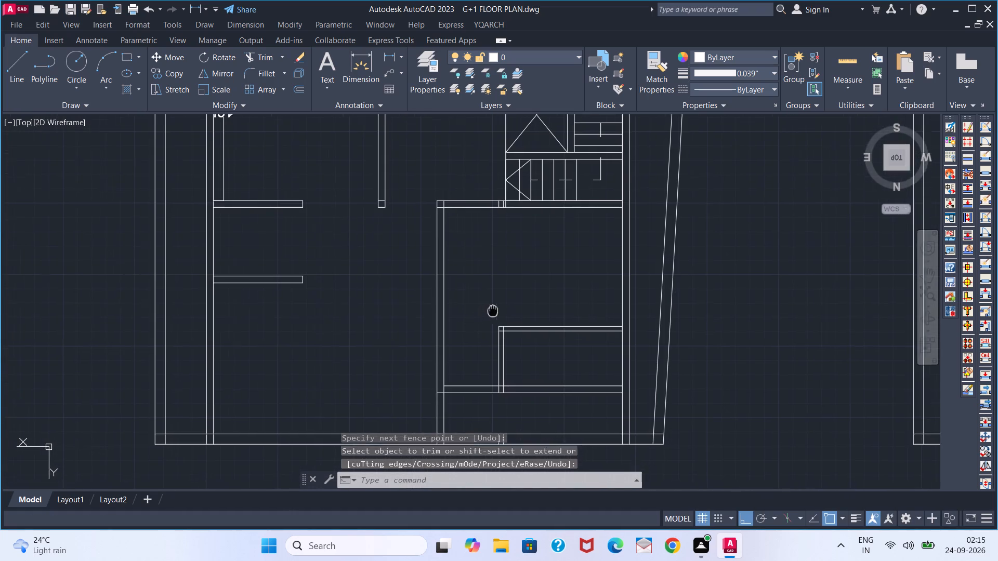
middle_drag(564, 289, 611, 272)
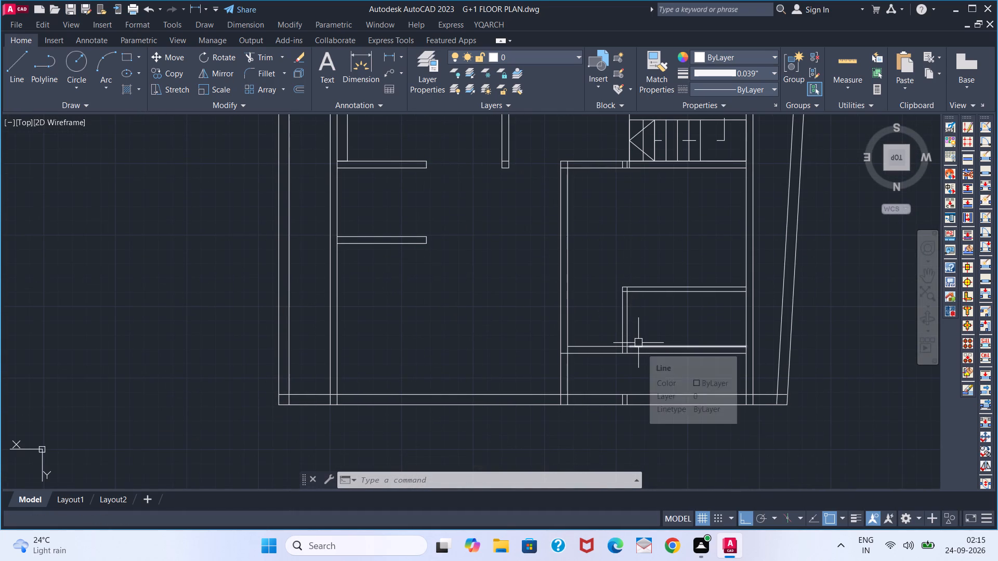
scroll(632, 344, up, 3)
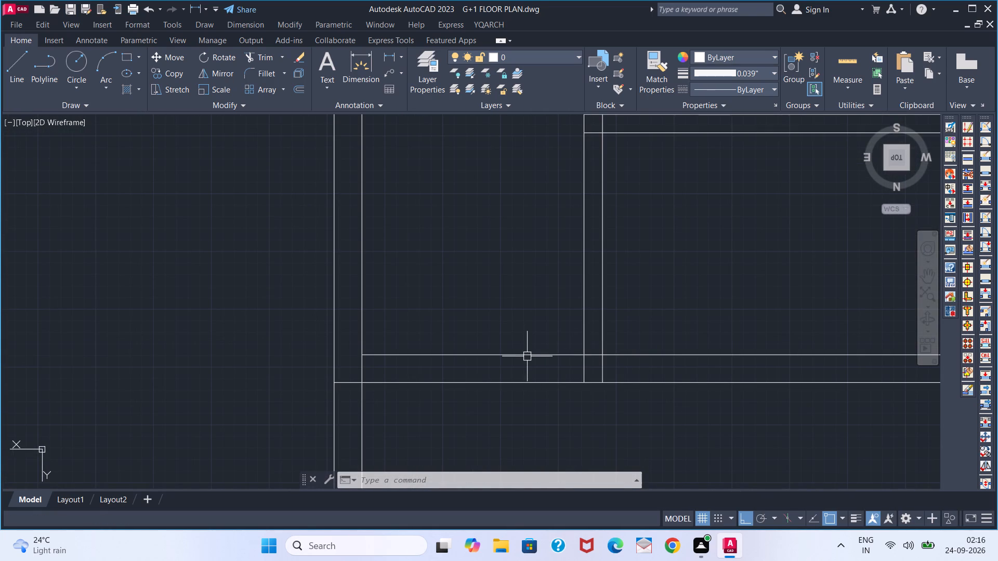
Offset the inner line of the room's lower wall 2'8" up into the room.
key(o)
key(Return)
key(2)
key(apostrophe)
key(8)
key(Return)
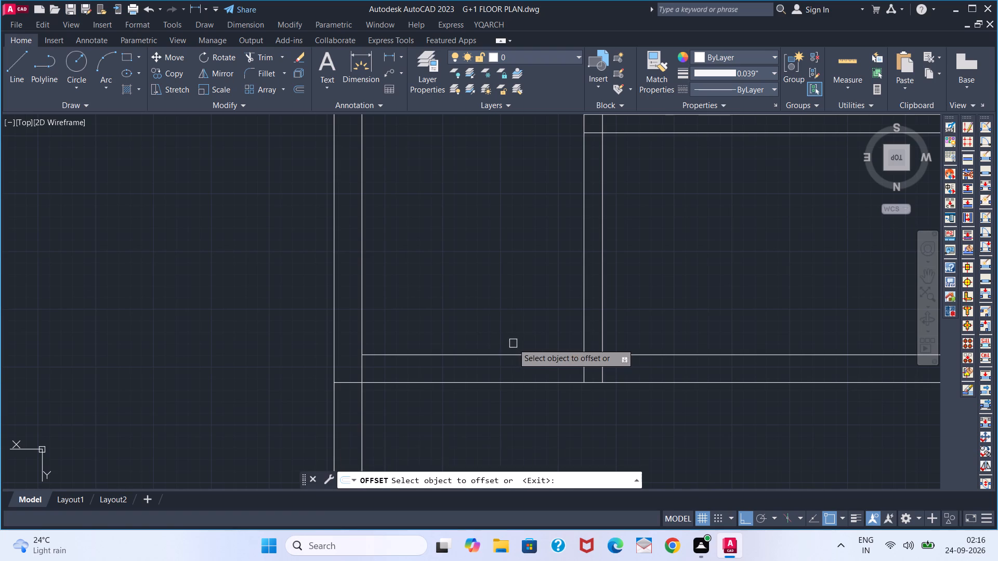
click(513, 357)
click(510, 292)
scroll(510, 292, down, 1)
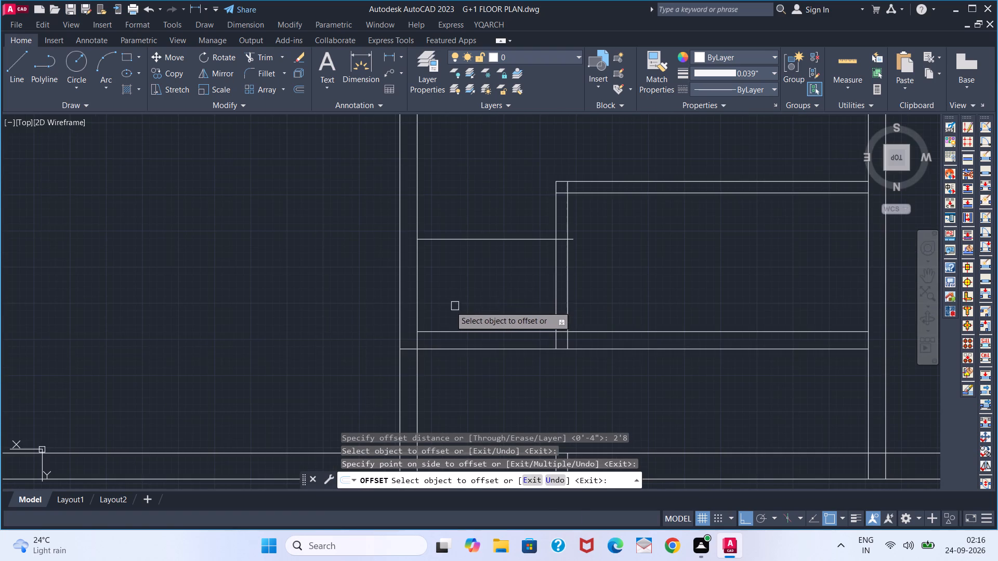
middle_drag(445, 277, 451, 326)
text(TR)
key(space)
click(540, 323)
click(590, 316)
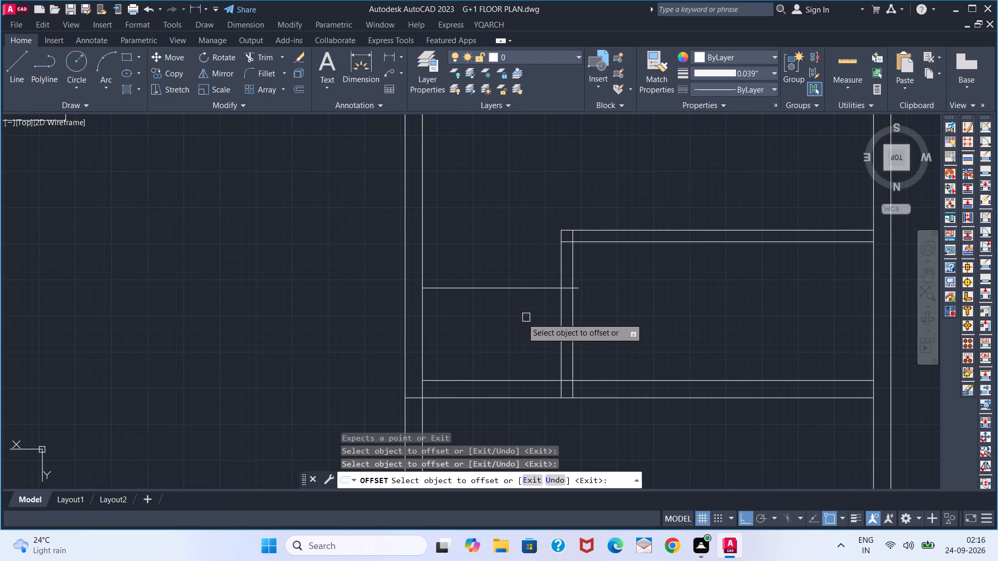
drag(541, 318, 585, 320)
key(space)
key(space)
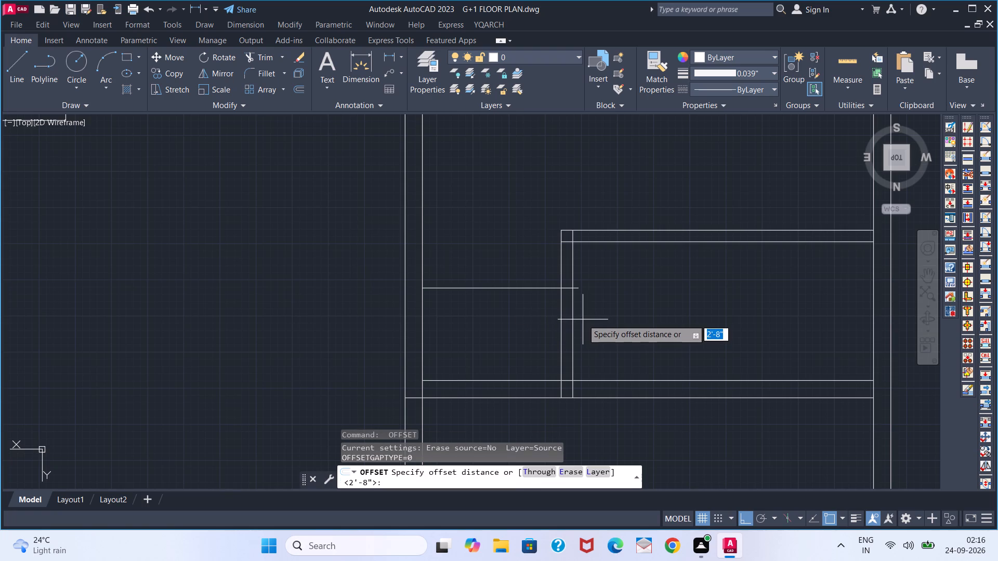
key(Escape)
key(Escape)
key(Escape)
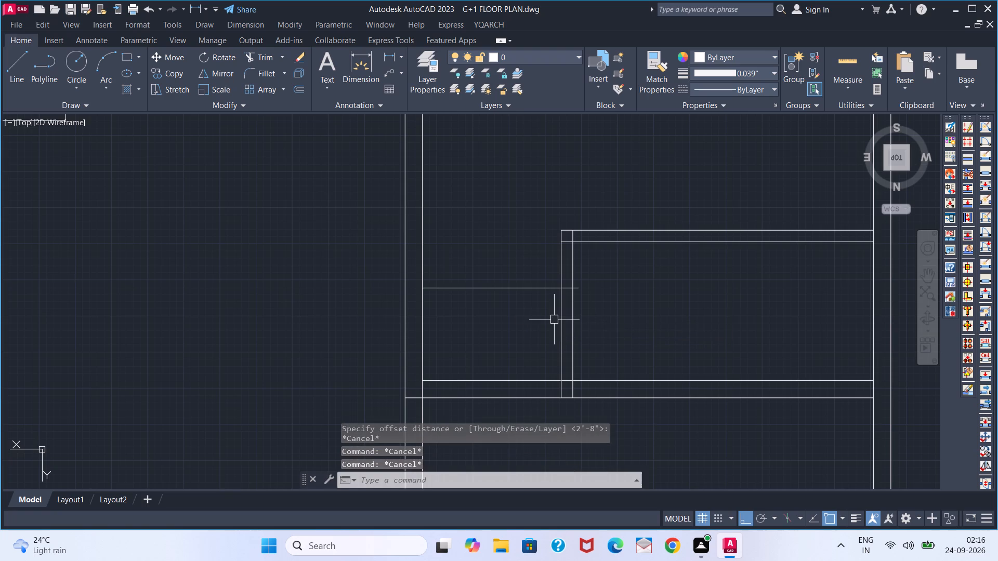
Trim the small room's vertical wall lines between the offset line and the lower wall to open a doorway.
text(TR)
key(space)
click(554, 319)
click(587, 317)
key(space)
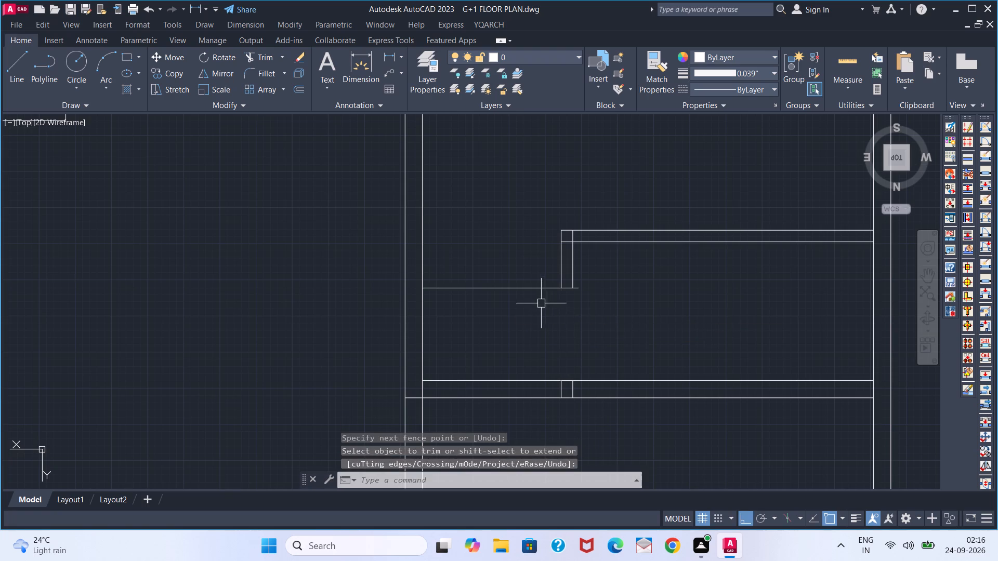
Trim the offset line's excess beyond both sides of the vertical wall, plus the leftover vertical stubs inside the lower wall.
key(space)
click(534, 290)
click(583, 289)
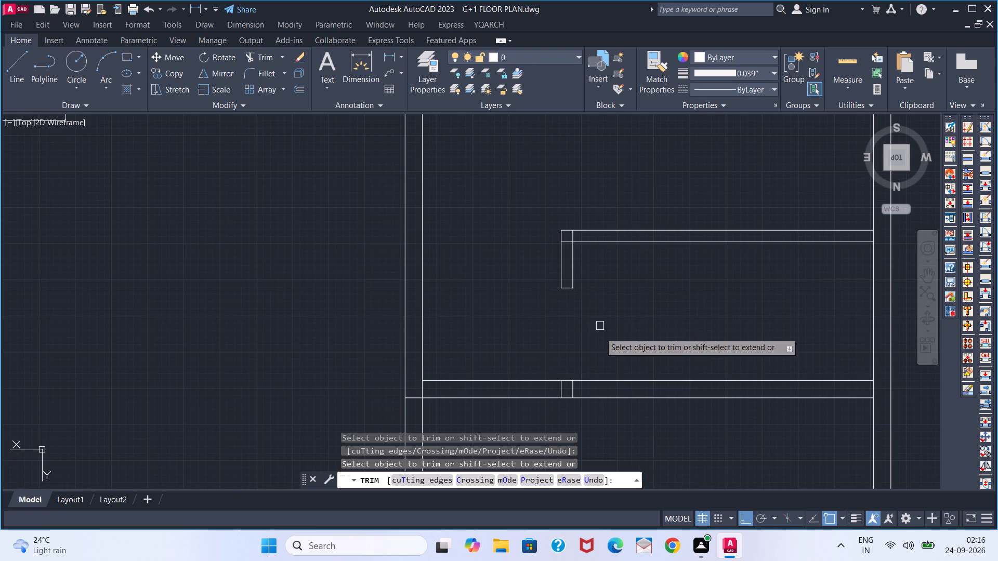
key(space)
key(space)
click(589, 389)
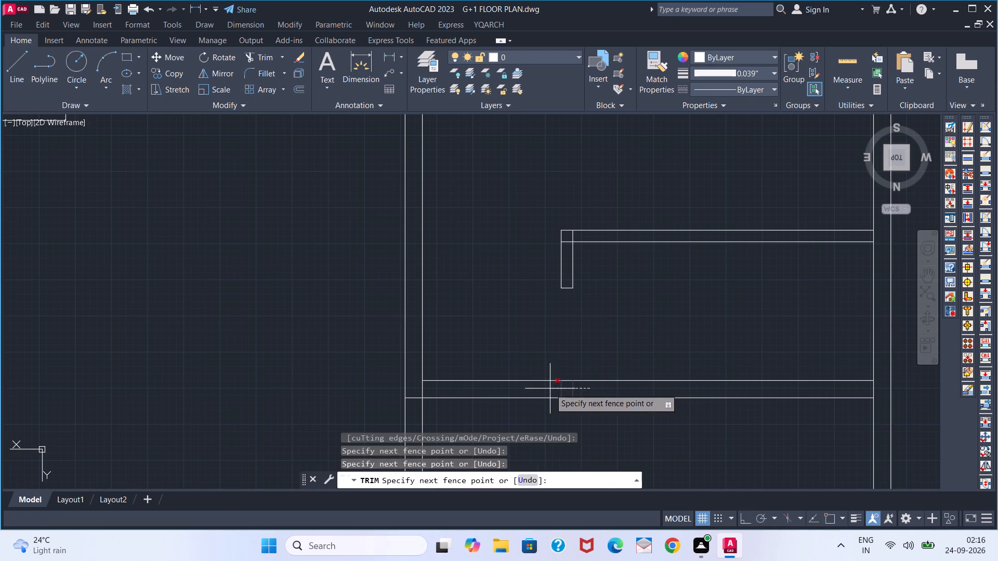
click(550, 389)
key(space)
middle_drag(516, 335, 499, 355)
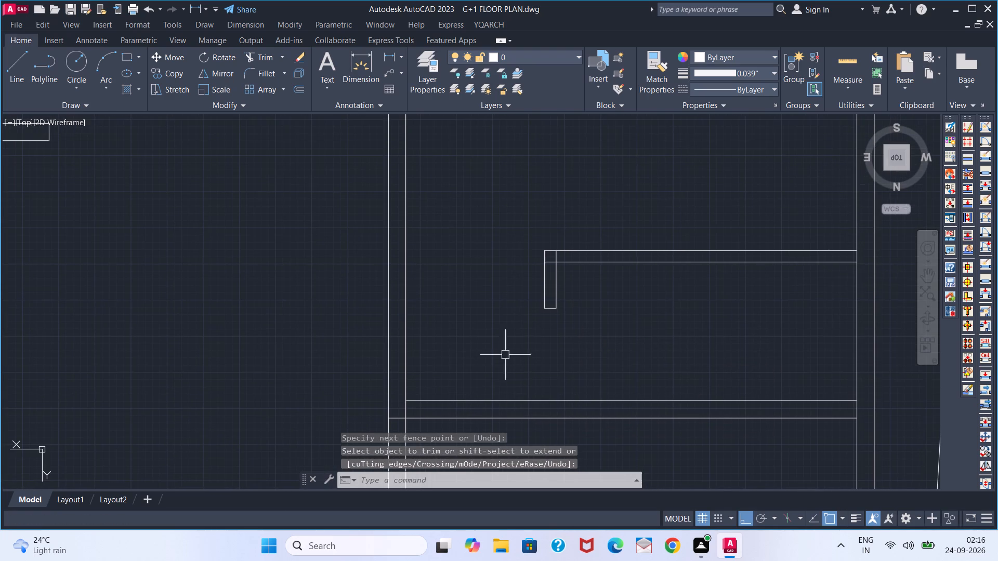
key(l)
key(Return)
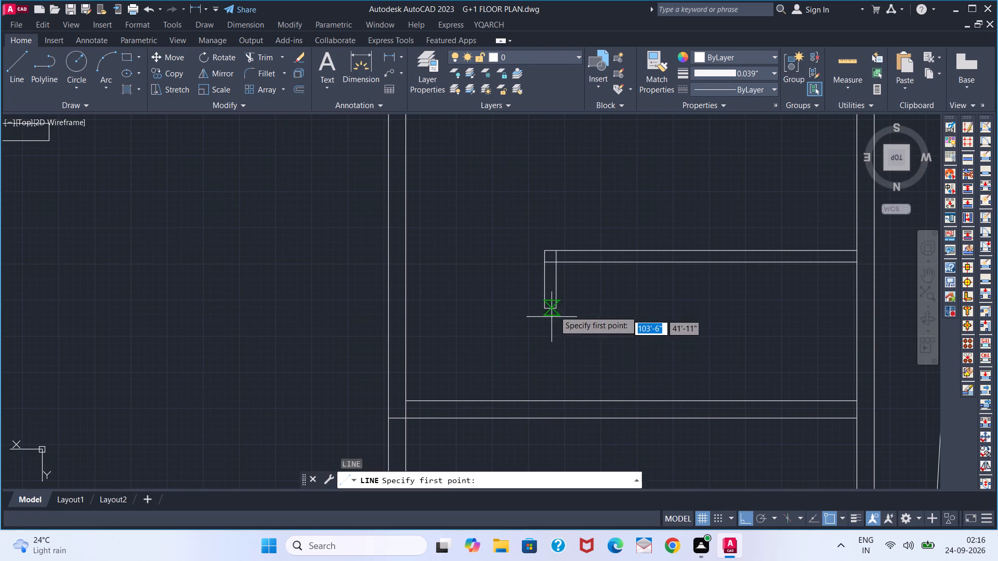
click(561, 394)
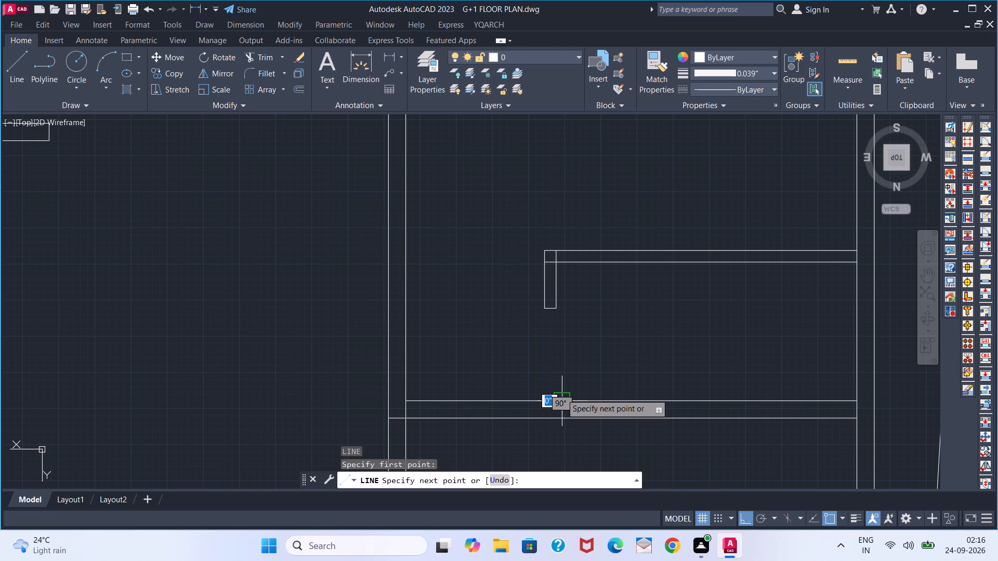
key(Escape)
Draw a door jamb outline from the lower wall, 2" up and 4" across, in line with the vertical wall above.
key(space)
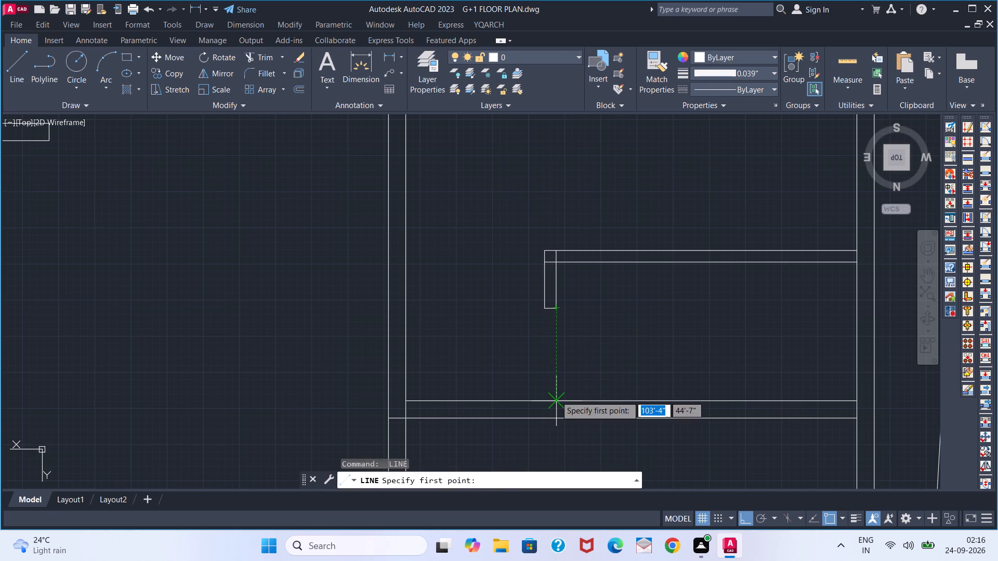
click(556, 396)
key(2)
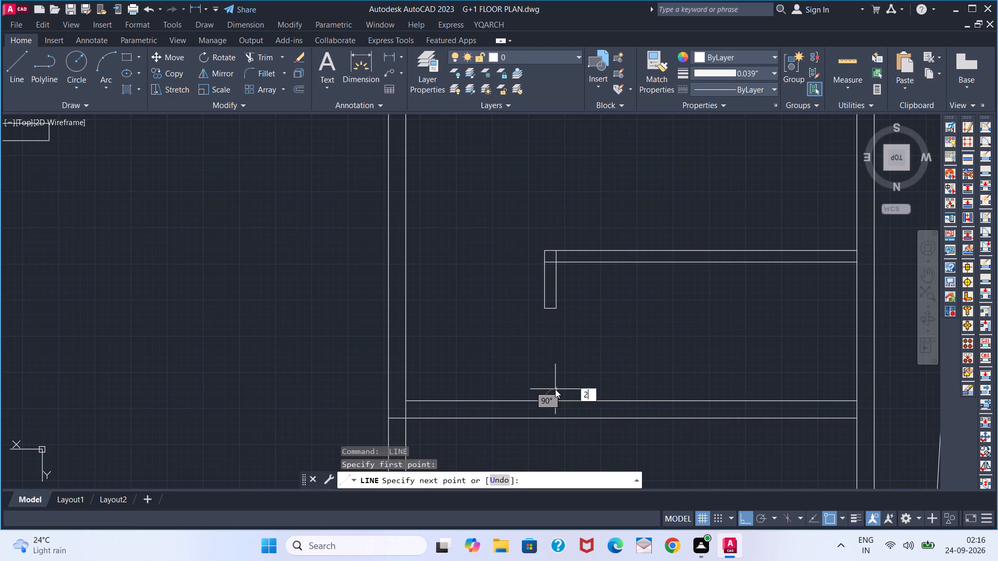
key(Return)
key(6)
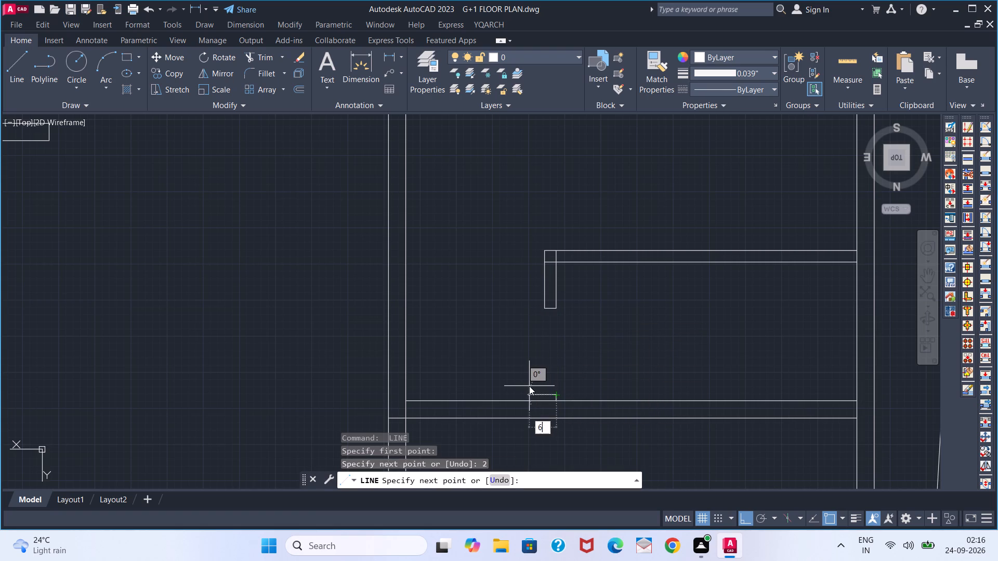
key(BackSpace)
key(4)
key(Return)
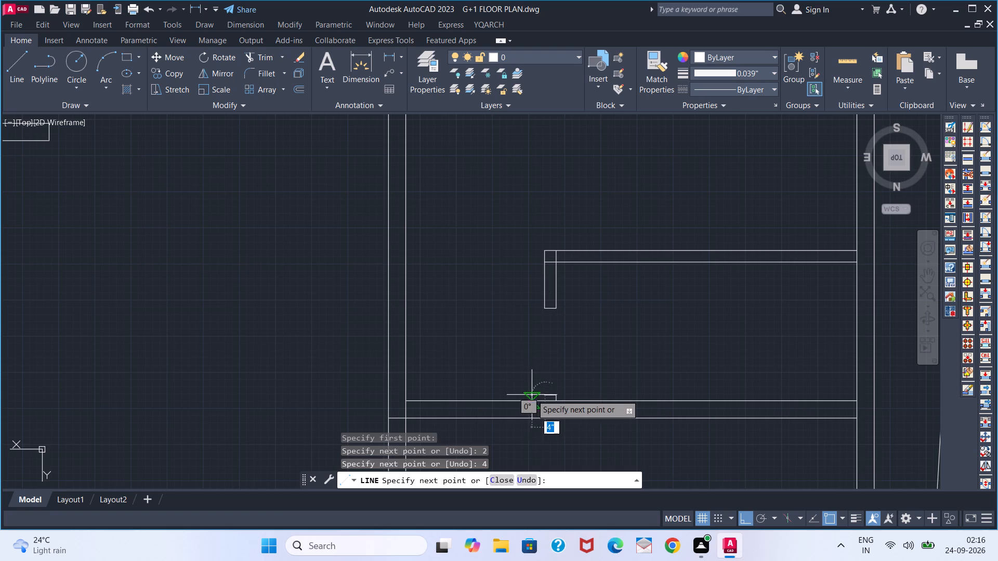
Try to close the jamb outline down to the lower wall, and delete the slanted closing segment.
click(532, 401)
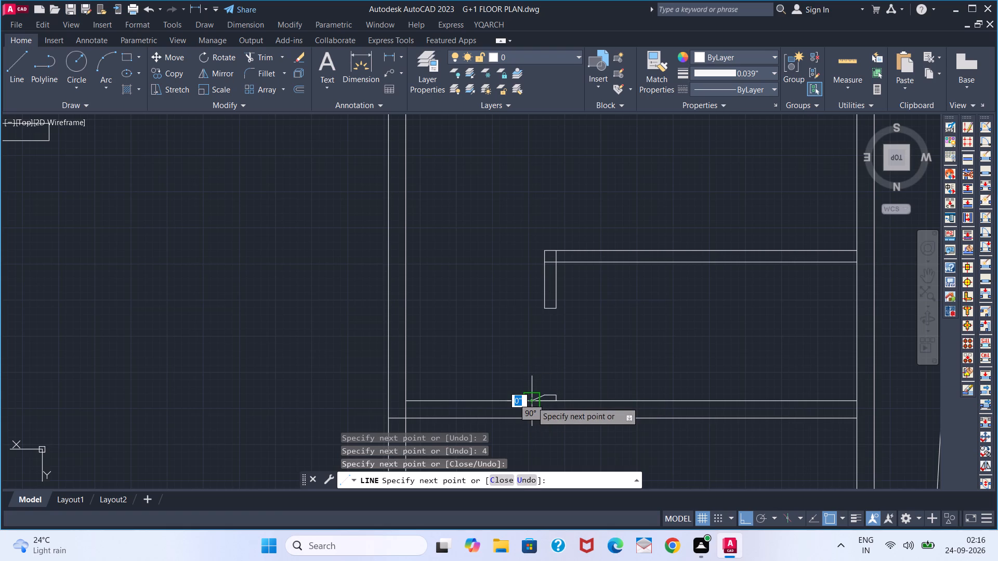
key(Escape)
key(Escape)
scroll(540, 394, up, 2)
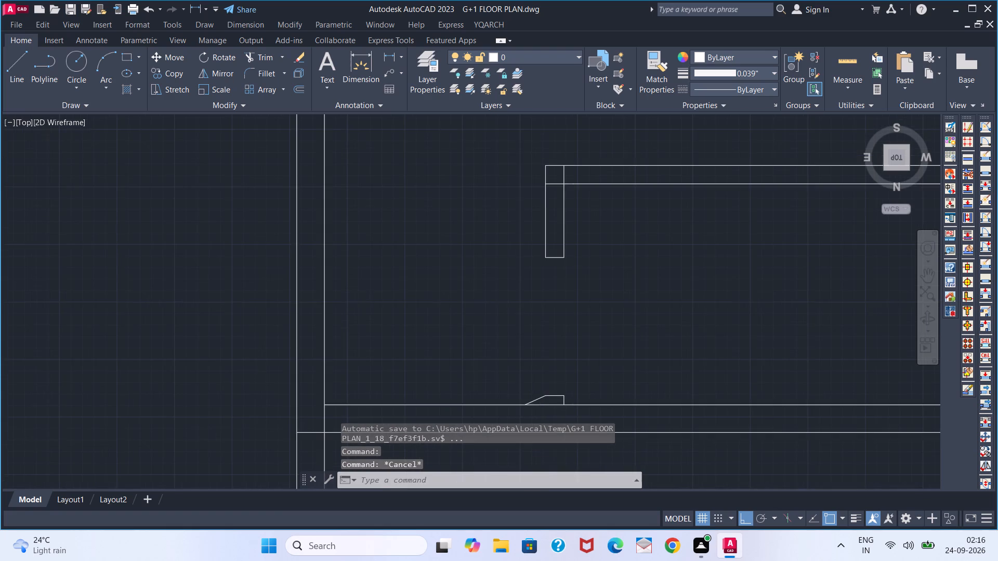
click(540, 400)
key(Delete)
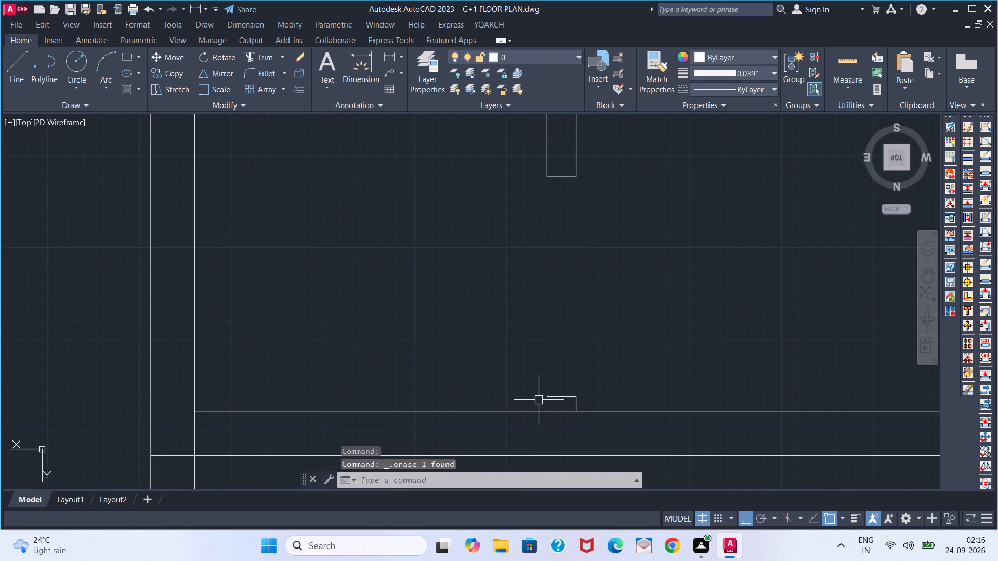
Draw a vertical line from the open end of the jamb's 4" edge down to the lower wall.
key(l)
key(Return)
click(541, 399)
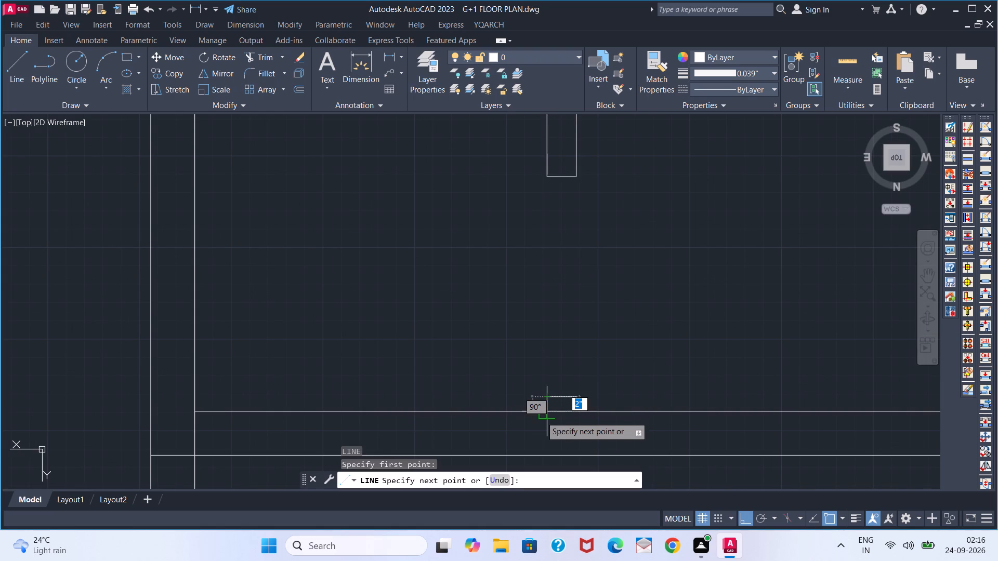
click(541, 417)
key(space)
Trim the lower wall's inner line between the two sides of the jamb.
text(TR)
key(space)
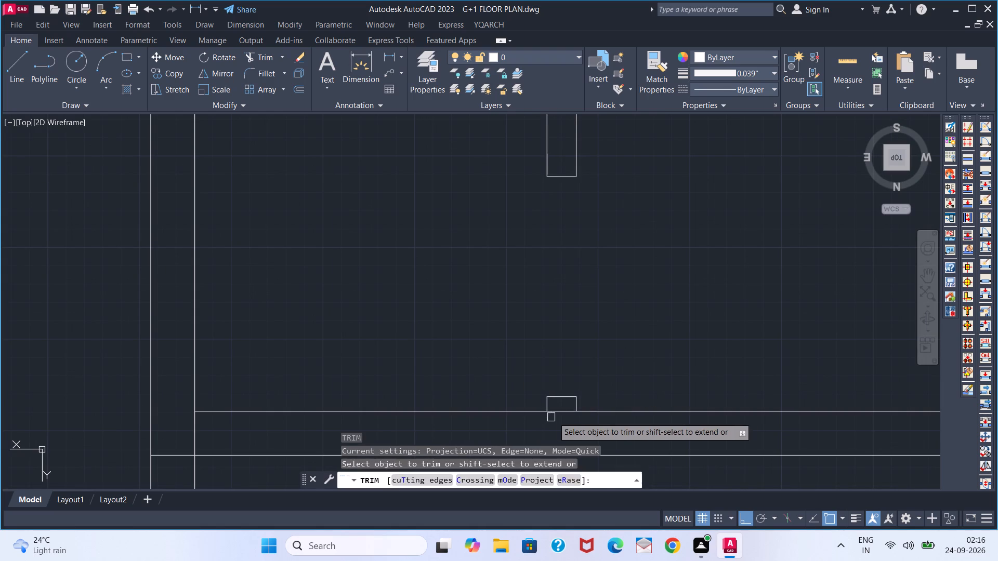
click(559, 413)
key(space)
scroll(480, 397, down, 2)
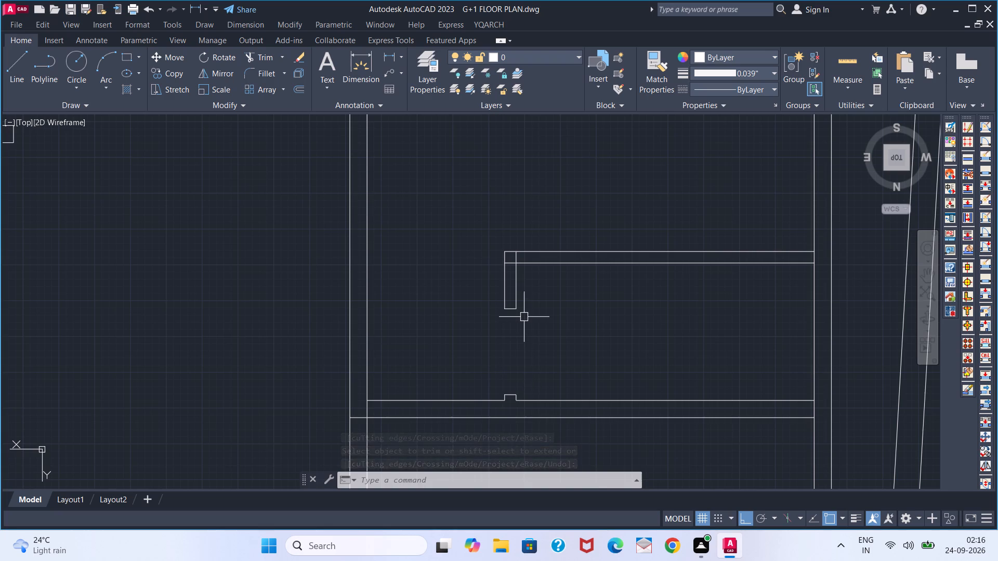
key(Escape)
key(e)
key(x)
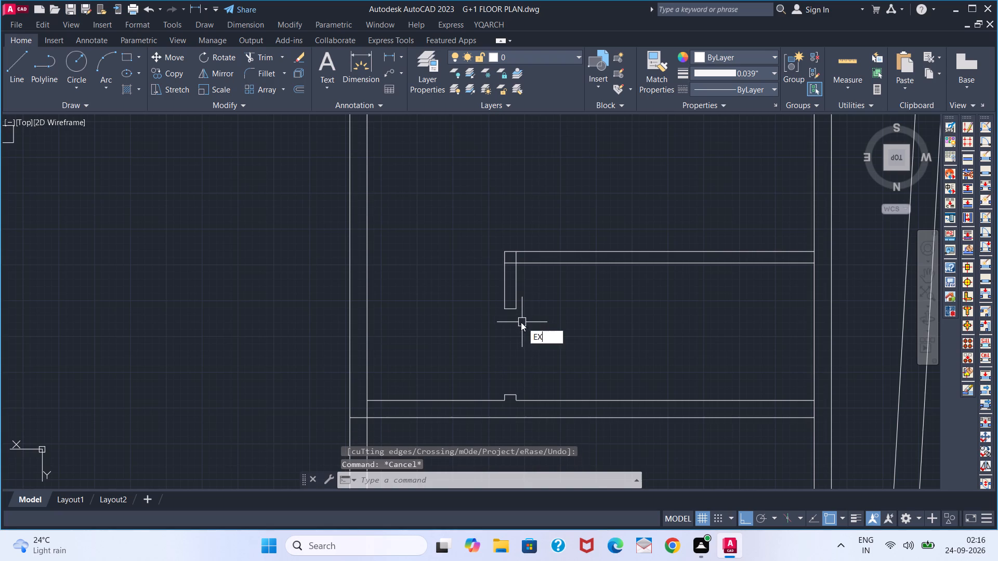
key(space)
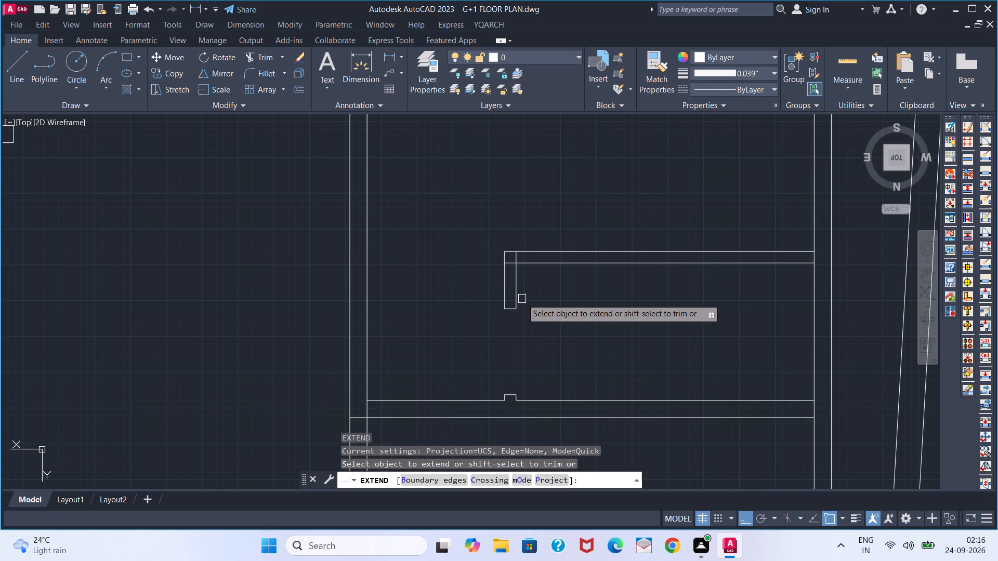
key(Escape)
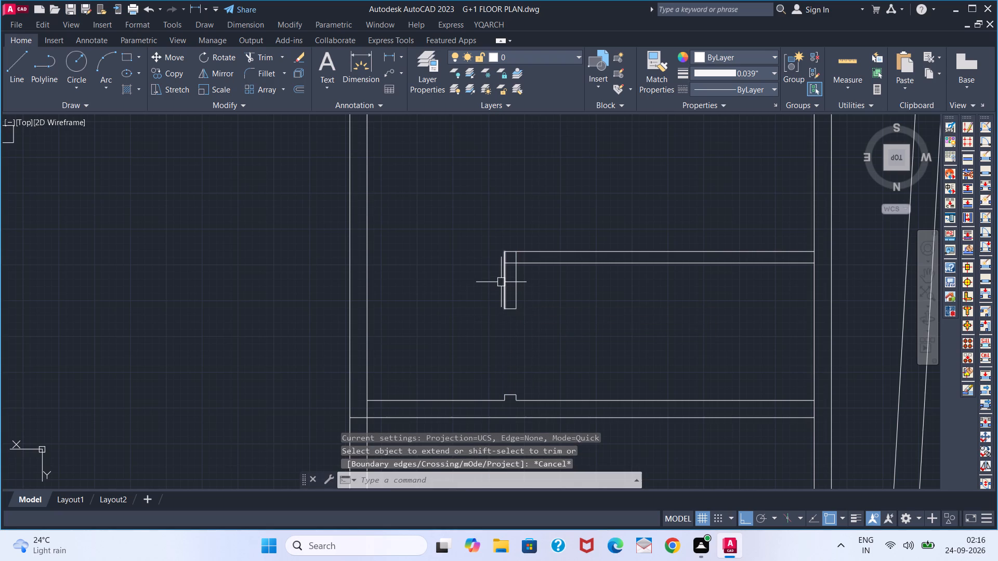
Trim the overlapping inner lines at the corner where the small room's vertical and horizontal walls meet.
text(TR)
key(space)
scroll(507, 265, up, 2)
click(511, 258)
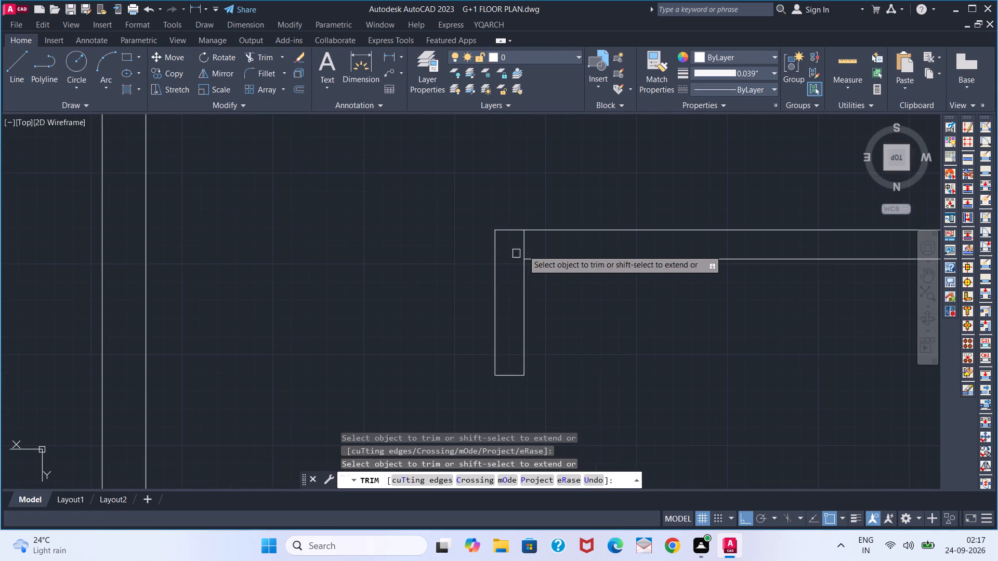
click(524, 248)
key(space)
Trim the right wall's inner line where the horizontal partition and the lower wall join it.
scroll(496, 283, down, 3)
scroll(687, 278, up, 2)
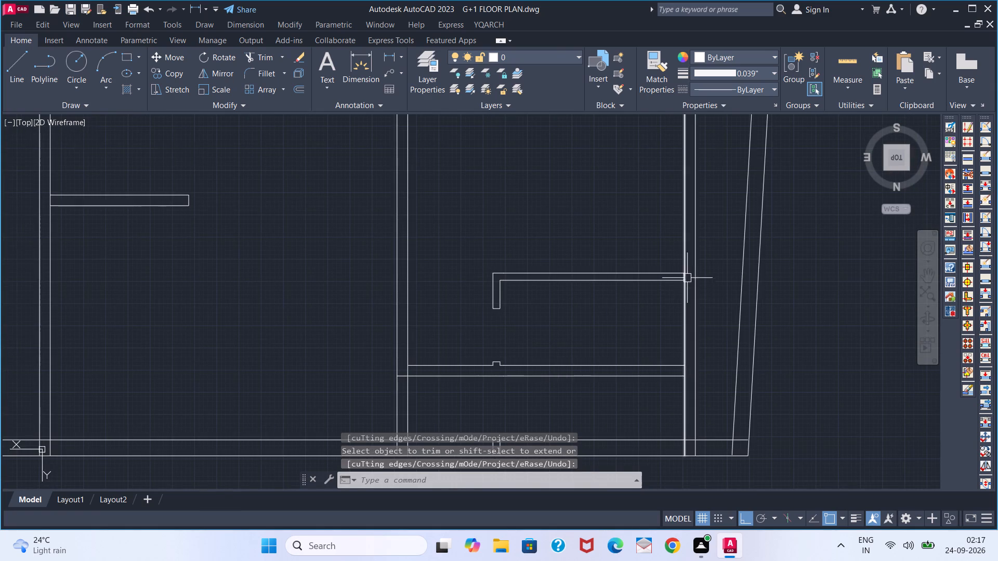
scroll(686, 276, up, 1)
key(space)
click(663, 274)
key(space)
scroll(647, 280, down, 1)
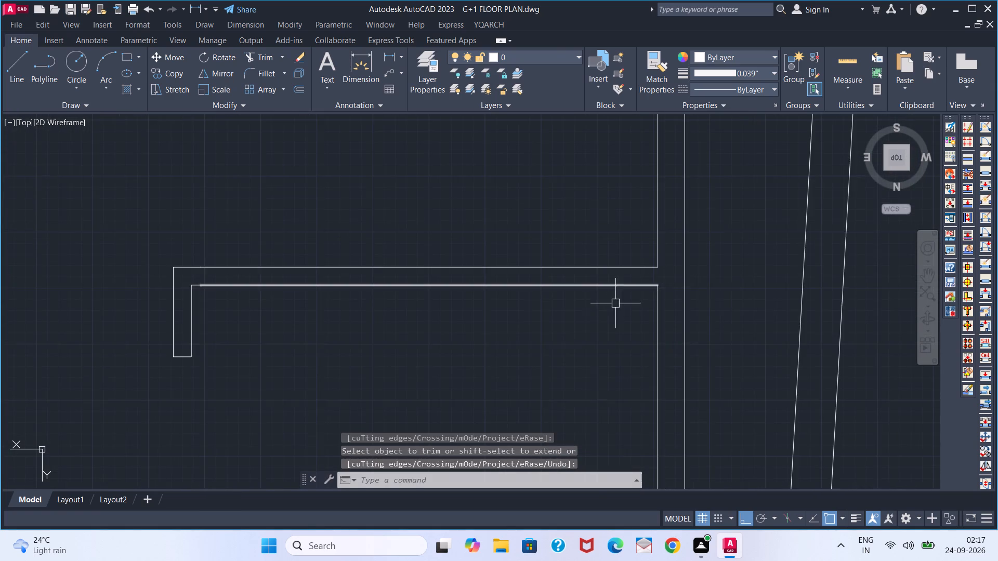
scroll(588, 327, down, 3)
scroll(604, 381, up, 4)
key(space)
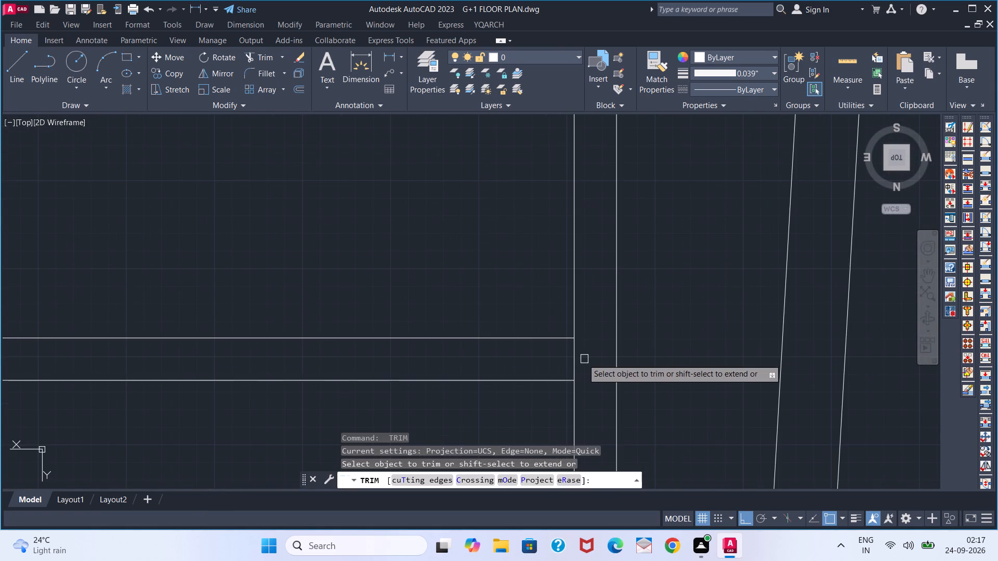
click(574, 358)
key(space)
Erase the two leftover short vertical lines inside the plan's bottom outer wall.
scroll(503, 363, down, 4)
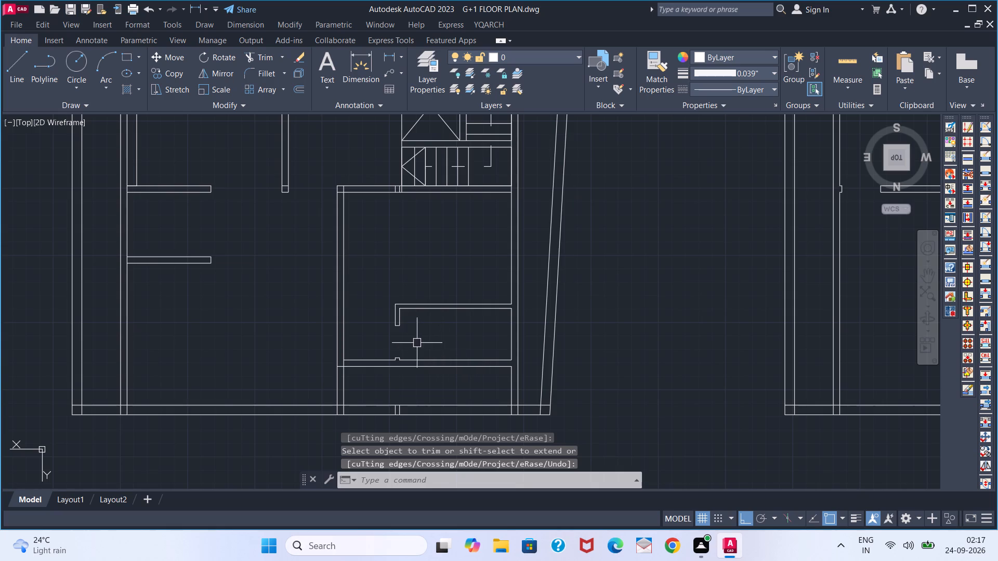
middle_drag(414, 341, 478, 344)
scroll(452, 396, up, 3)
scroll(488, 399, down, 1)
middle_drag(488, 399, 493, 320)
click(505, 366)
click(471, 370)
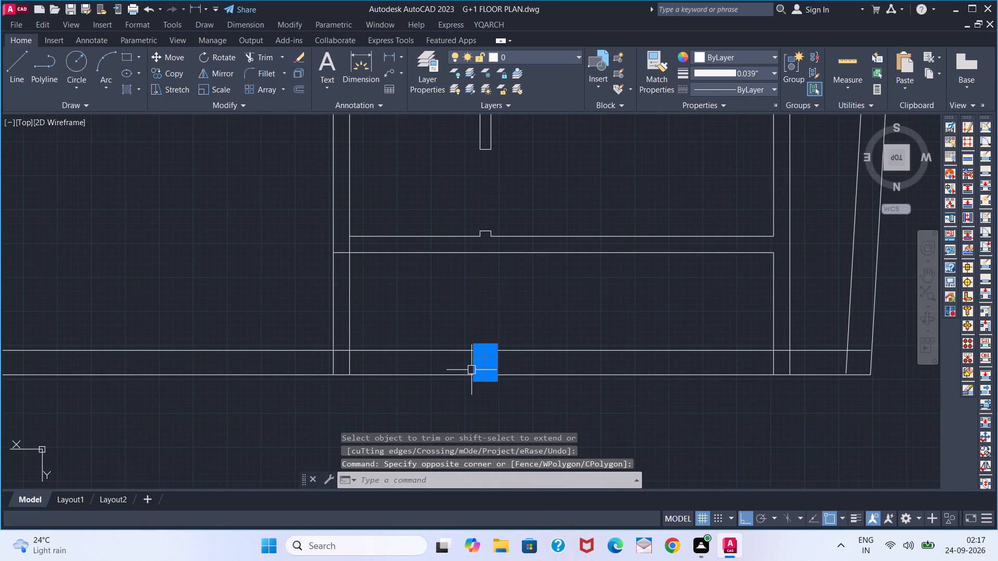
key(Delete)
key(Delete)
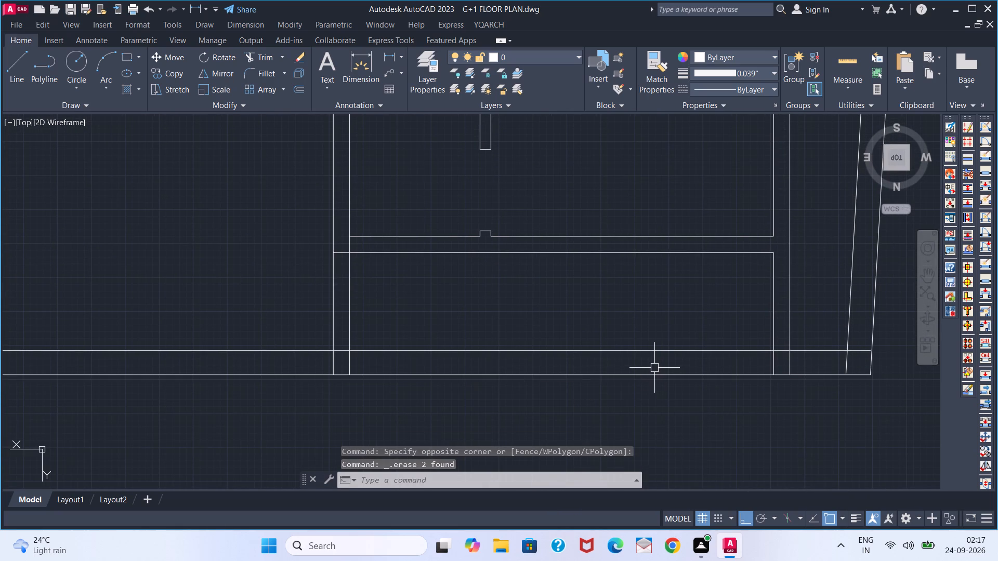
key(space)
key(space)
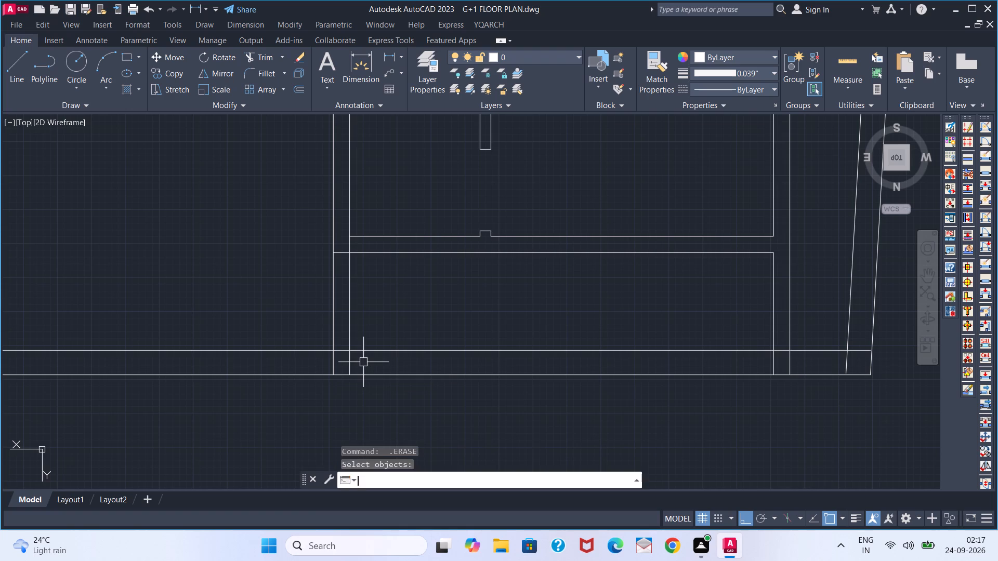
Trim the room's left wall lines inside the bottom outer wall, and the outer wall's inner line between them.
text(TR)
key(space)
click(359, 362)
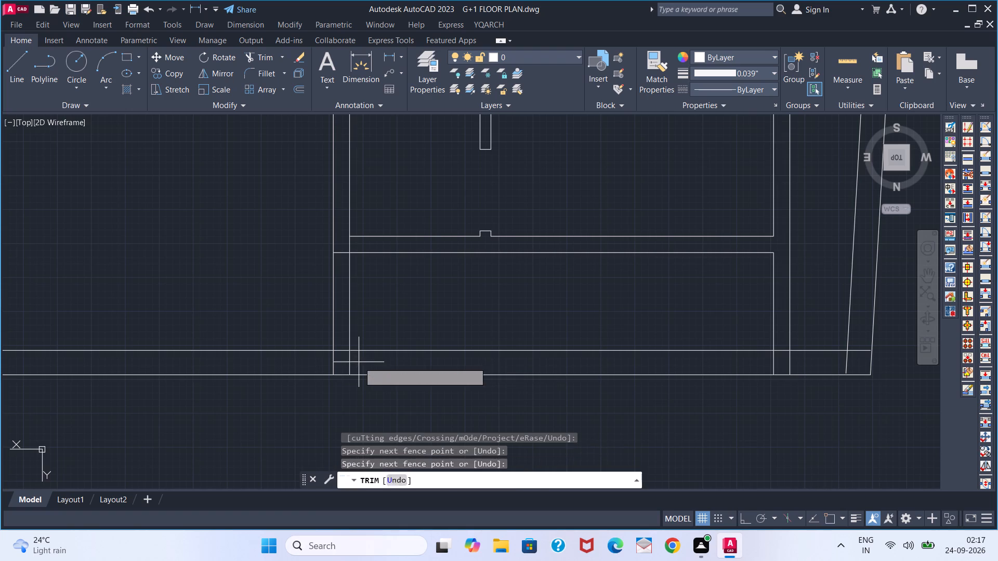
click(328, 362)
click(340, 353)
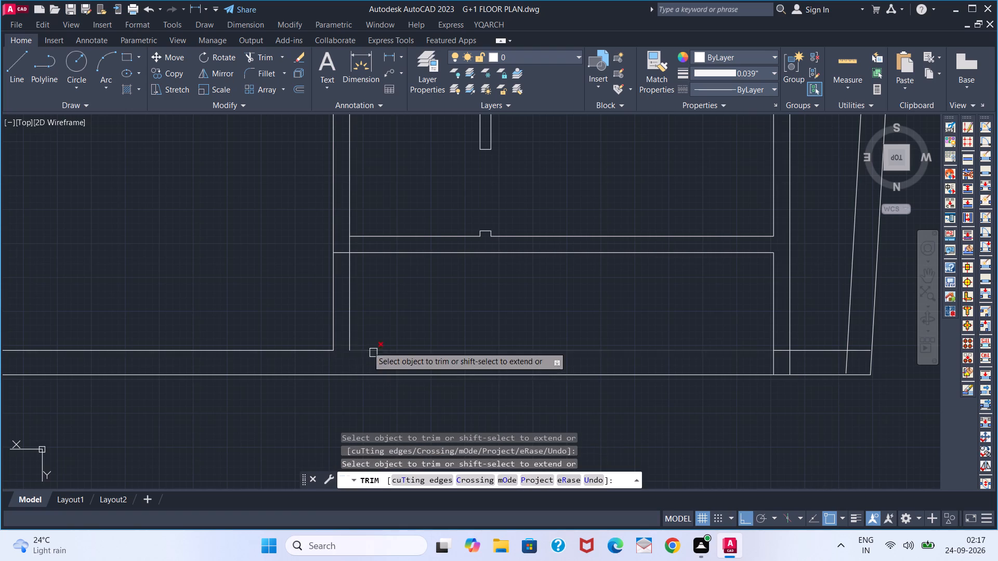
Trim the overlapping lines where the small room's left wall meets the lower horizontal partition.
click(343, 254)
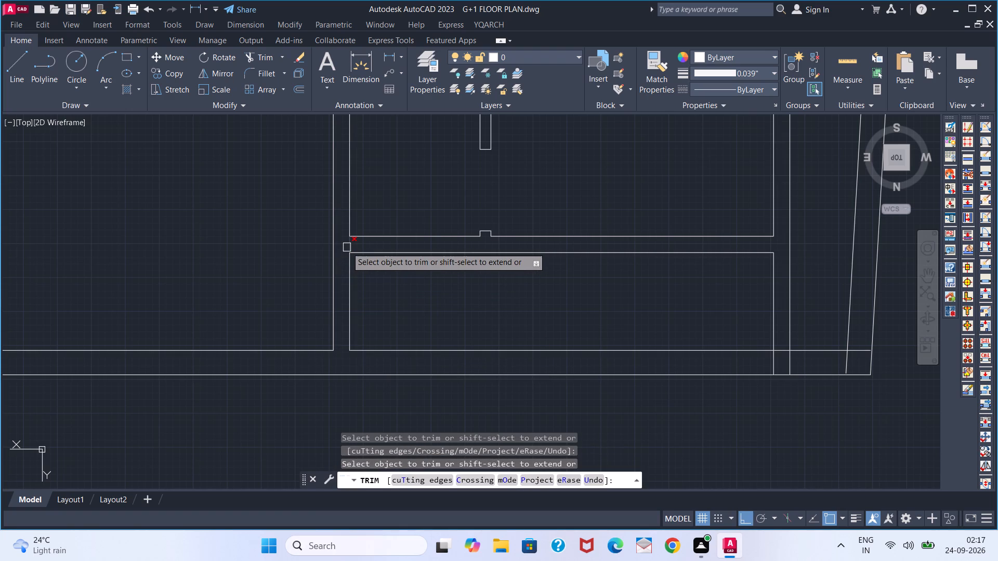
click(347, 247)
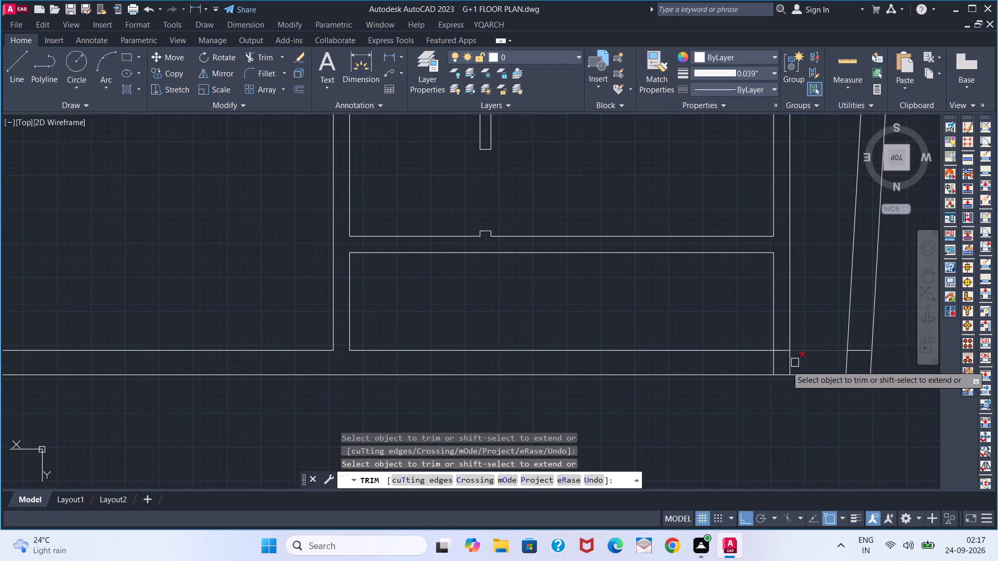
Trim the room's right wall lines where they run inside the plan's bottom outer wall.
click(786, 365)
click(765, 365)
click(777, 365)
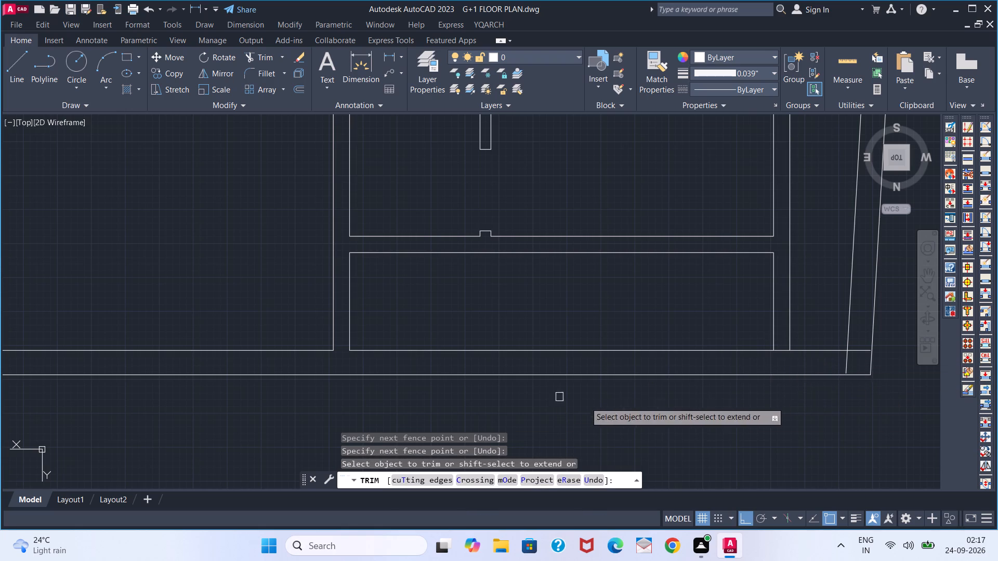
Trim the overlapping inner lines at the corner of the bottom outer wall and the slanted boundary wall.
click(855, 353)
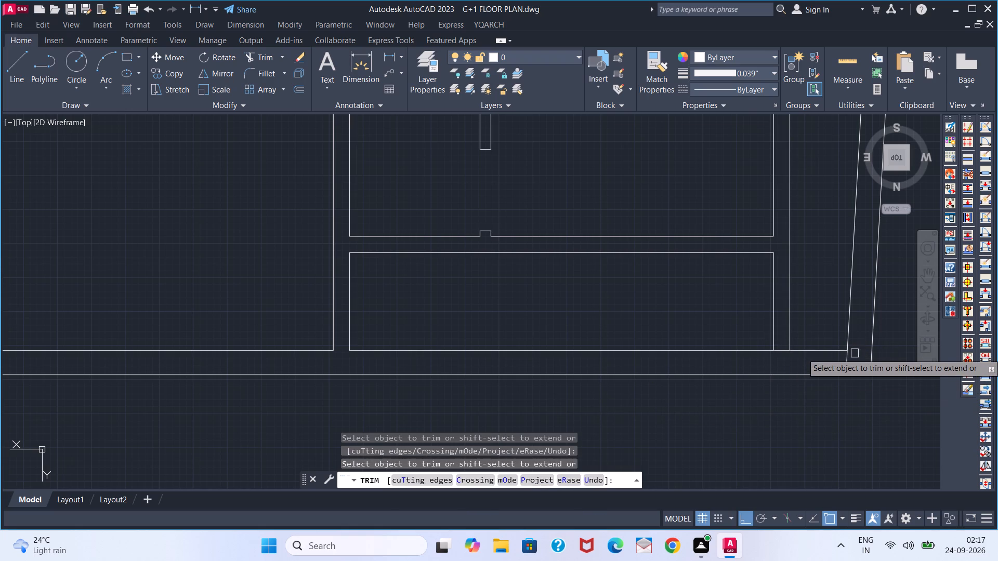
click(847, 360)
scroll(636, 370, down, 3)
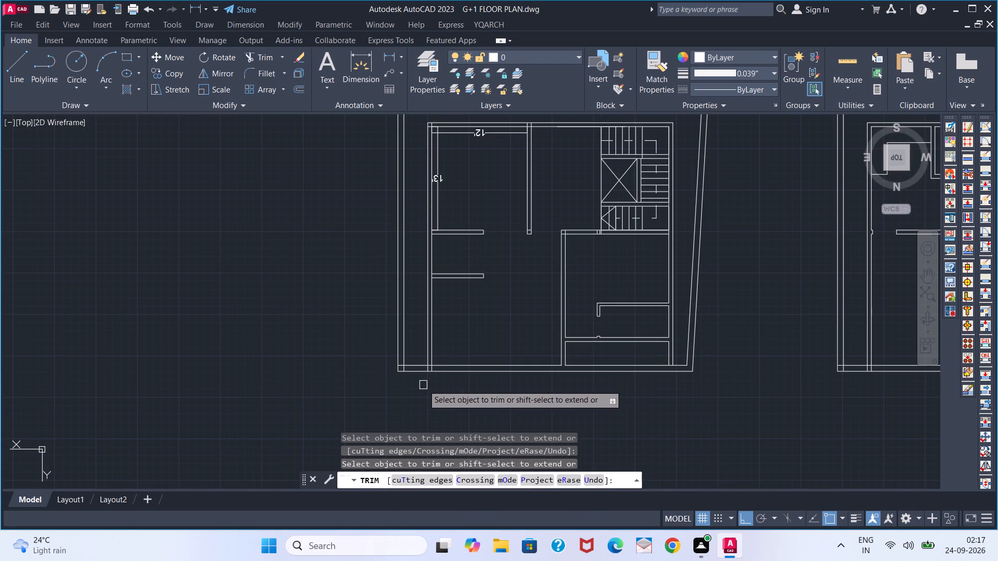
scroll(698, 353, up, 3)
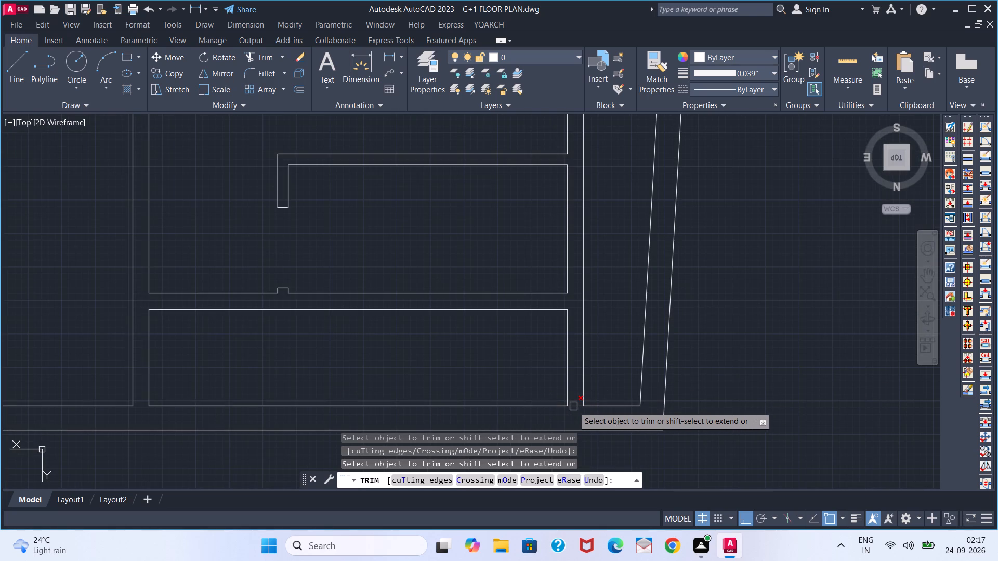
scroll(362, 397, down, 3)
middle_drag(270, 374, 396, 343)
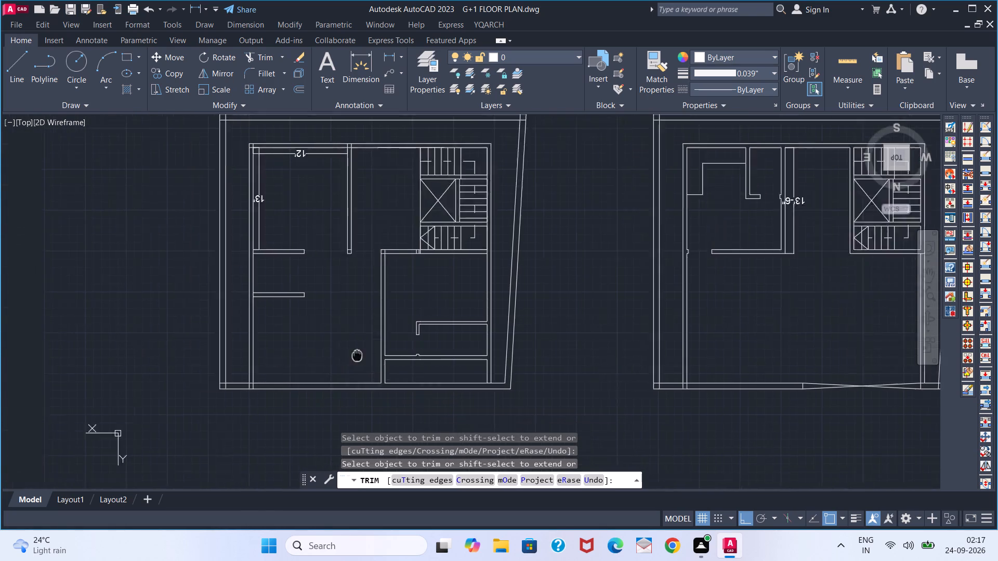
middle_drag(396, 343, 438, 332)
middle_drag(443, 331, 450, 330)
key(space)
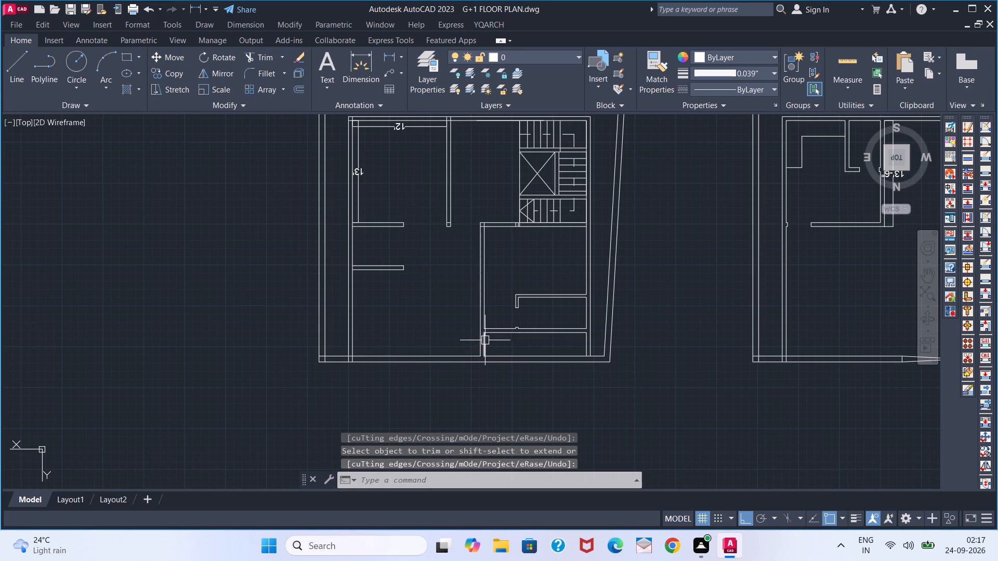
Offset the bottom outer wall's inner line 3' inward, and offset that new line 6" to form a horizontal partition.
middle_drag(416, 332, 453, 340)
middle_drag(454, 340, 454, 346)
middle_click(454, 346)
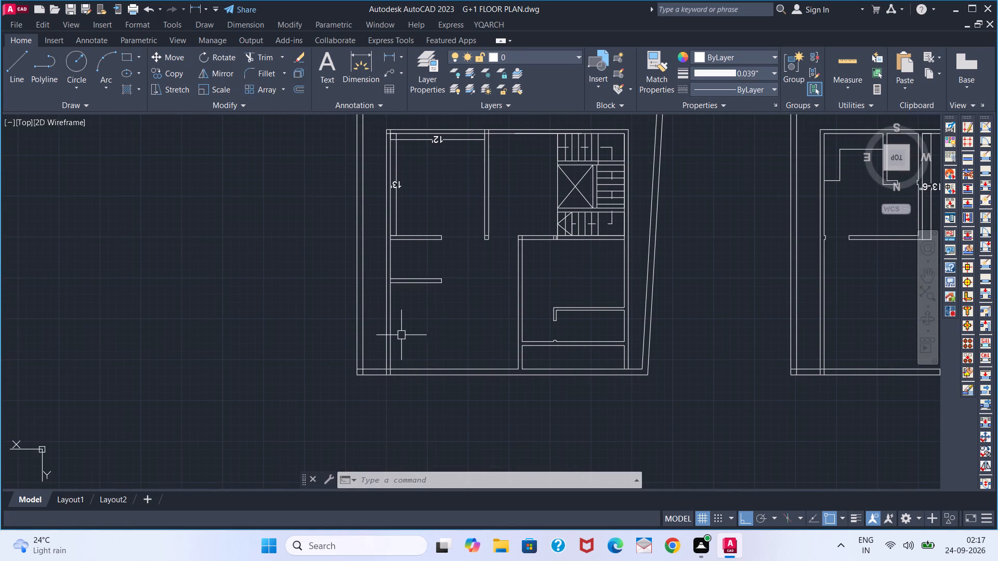
middle_drag(423, 343, 418, 373)
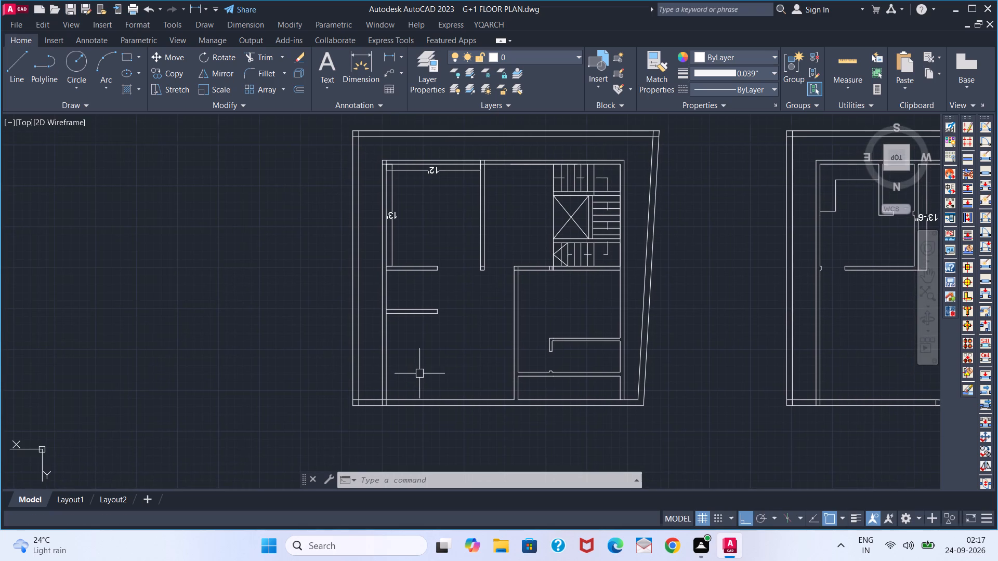
key(o)
key(Return)
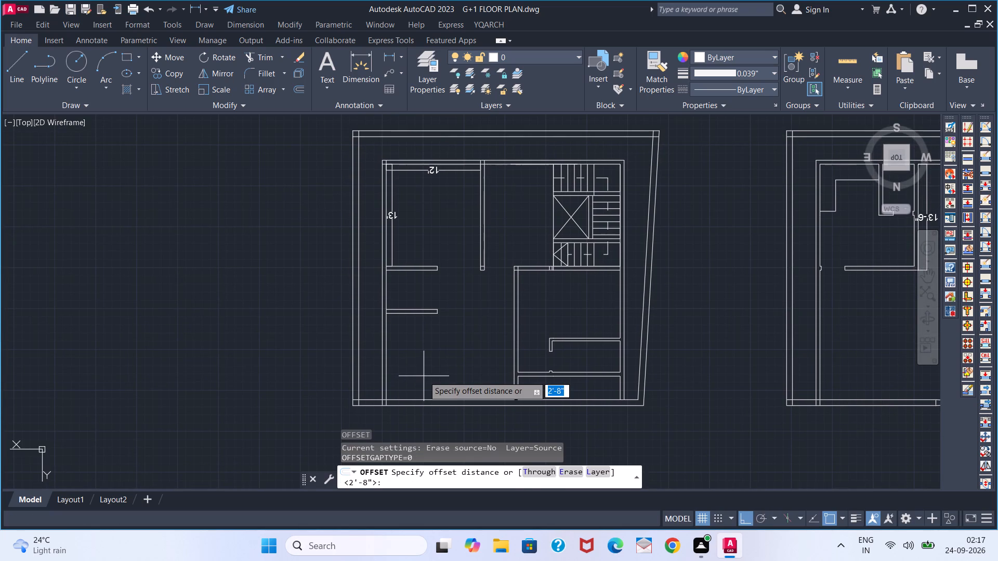
key(3)
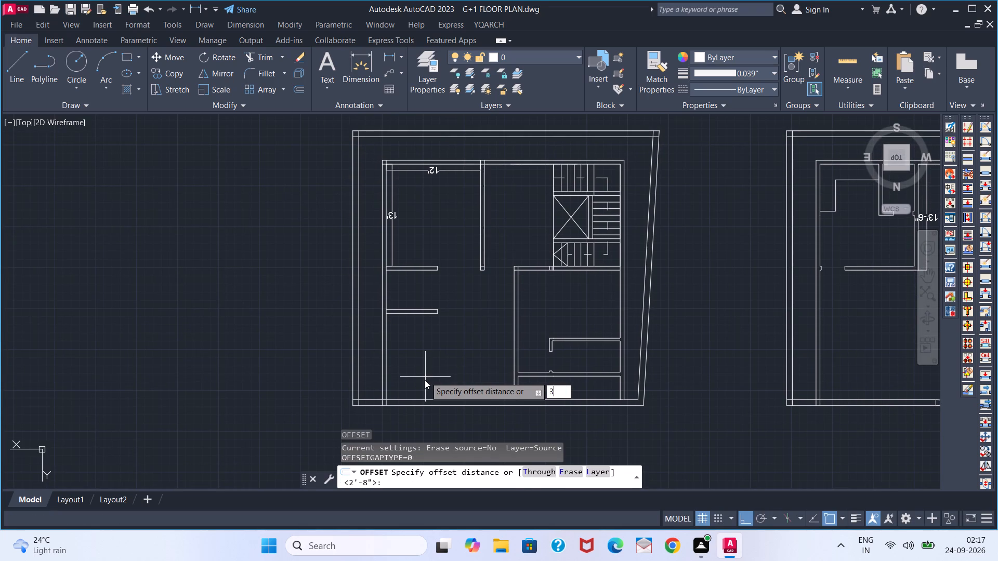
key(apostrophe)
key(Return)
click(429, 395)
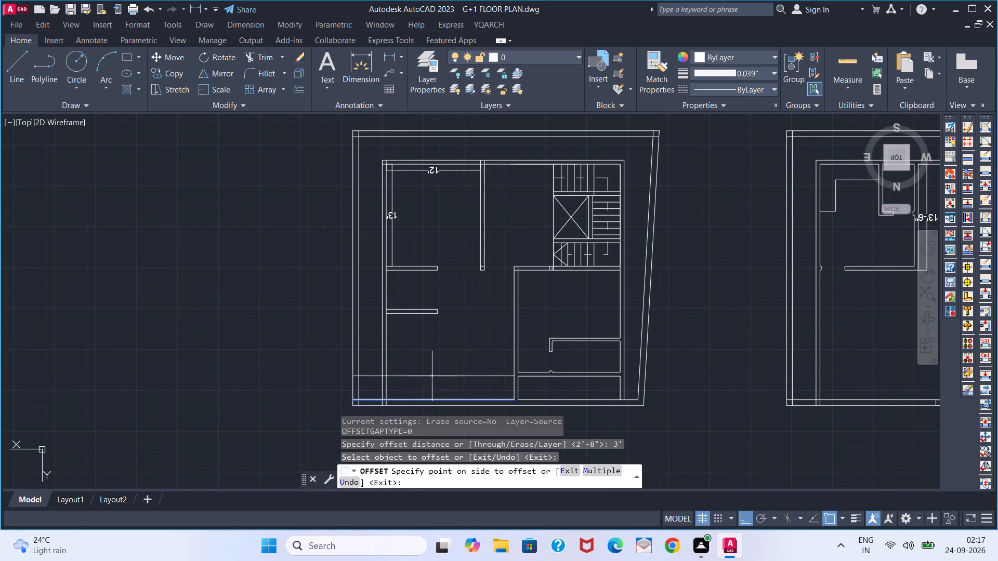
click(432, 376)
click(437, 377)
key(6)
key(Return)
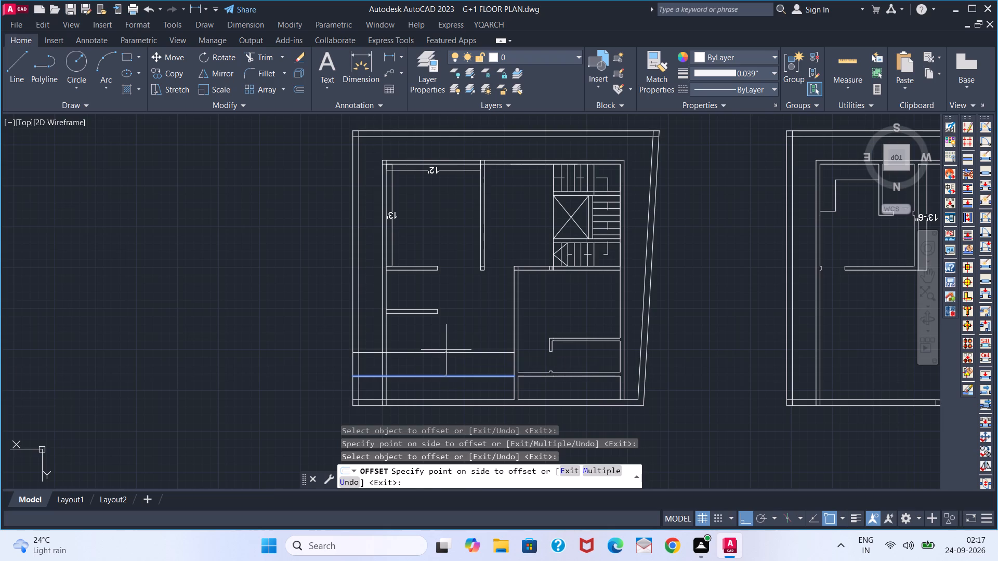
key(space)
Offset the small rooms' left wall line 3' into the adjoining space to mark the opening beside the new partition.
middle_drag(438, 361, 324, 323)
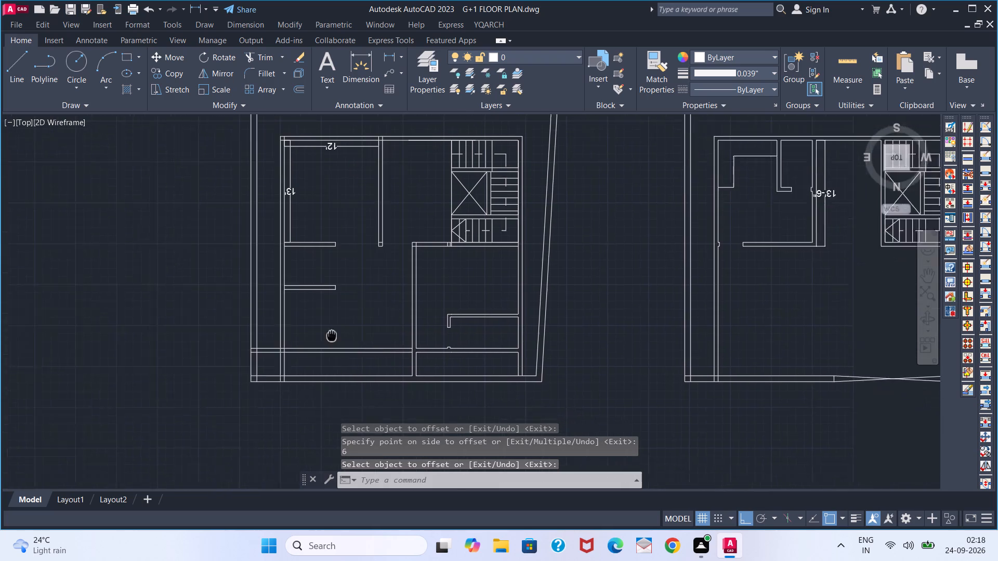
middle_drag(324, 323, 319, 311)
scroll(279, 339, up, 1)
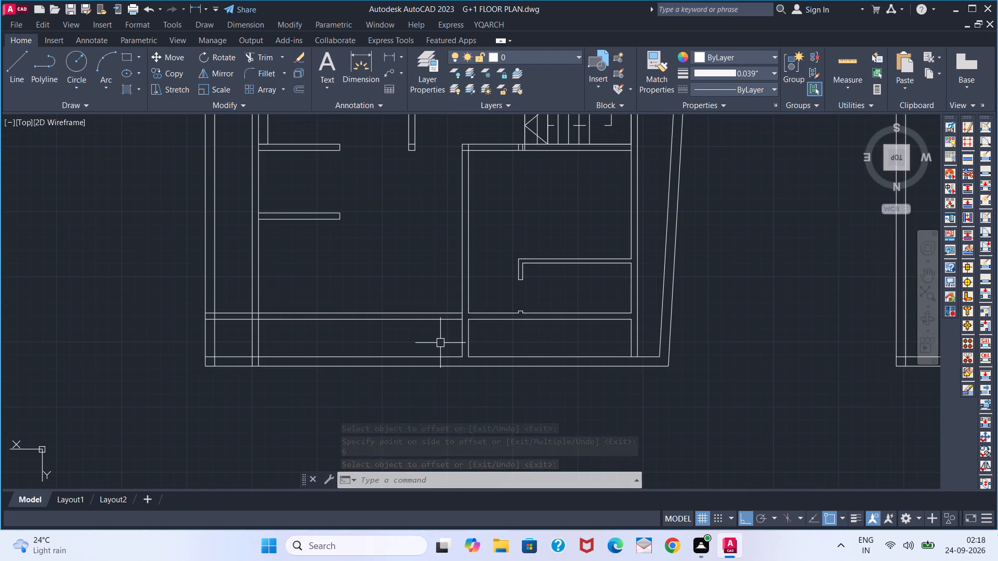
key(o)
key(Return)
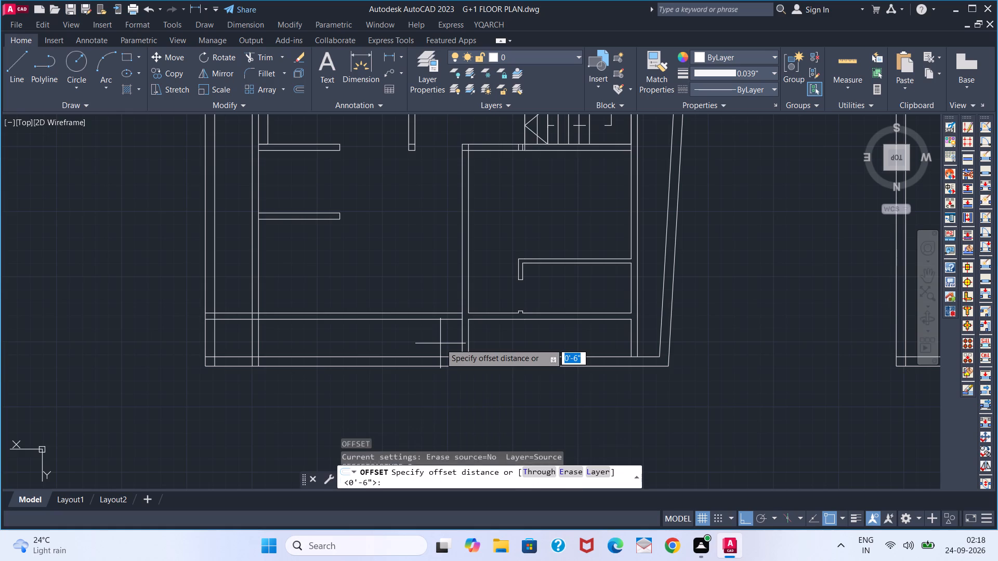
text(3')
key(Return)
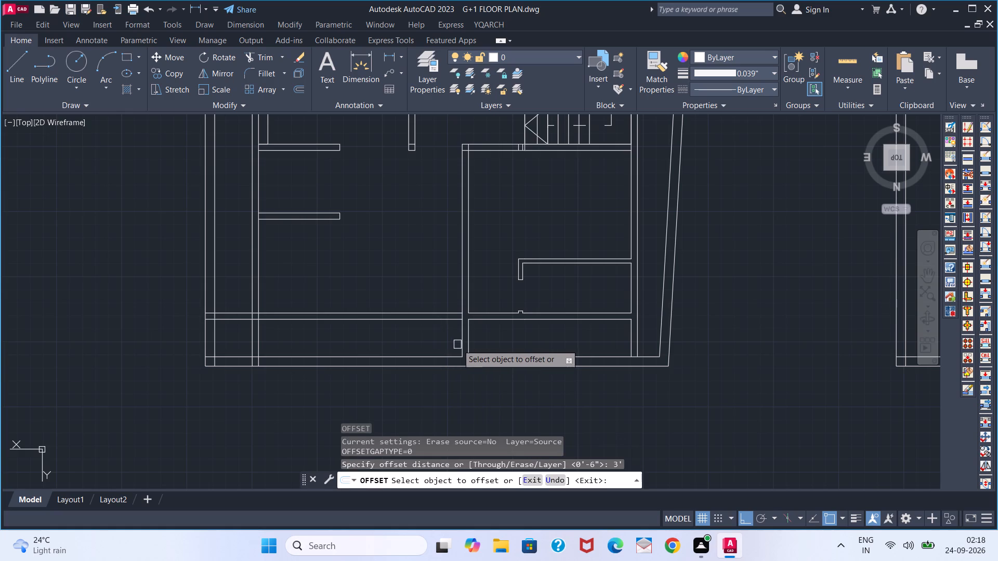
click(459, 344)
click(413, 340)
click(426, 340)
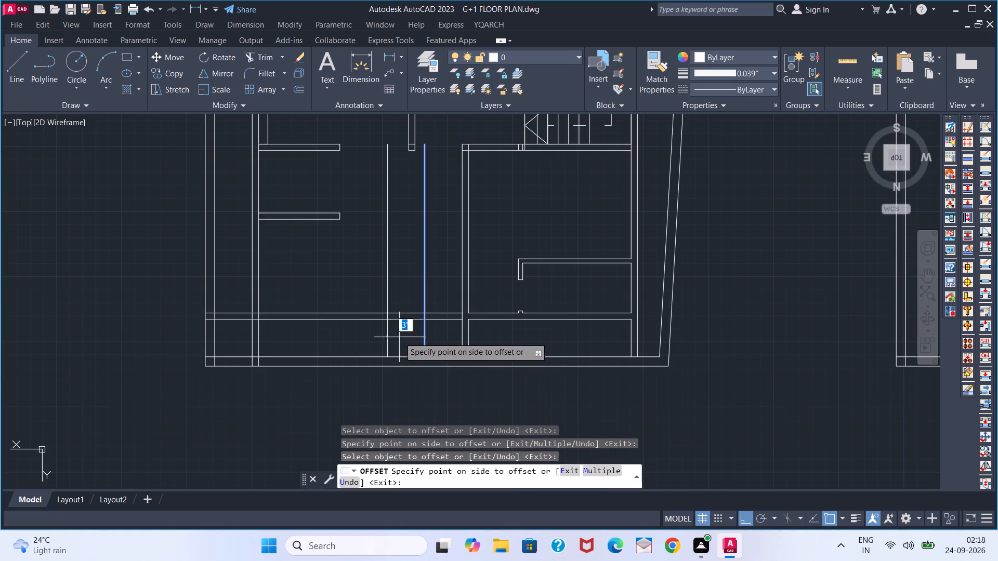
key(Escape)
Trim the new partition's lines back to the 3' offset line, and trim that line's excess on both sides of the partition.
text(TR)
key(space)
click(440, 338)
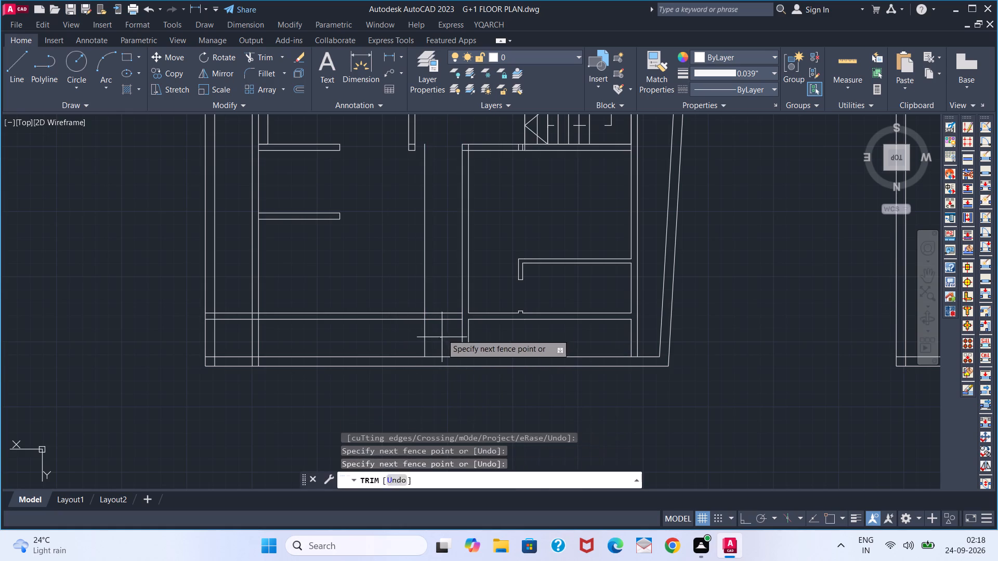
click(448, 309)
key(space)
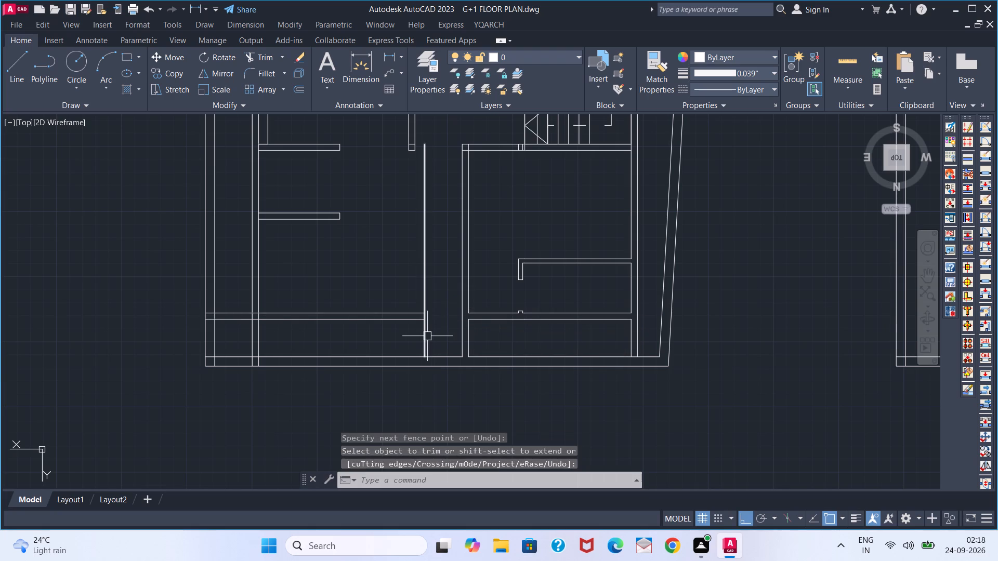
click(427, 336)
key(Escape)
key(c)
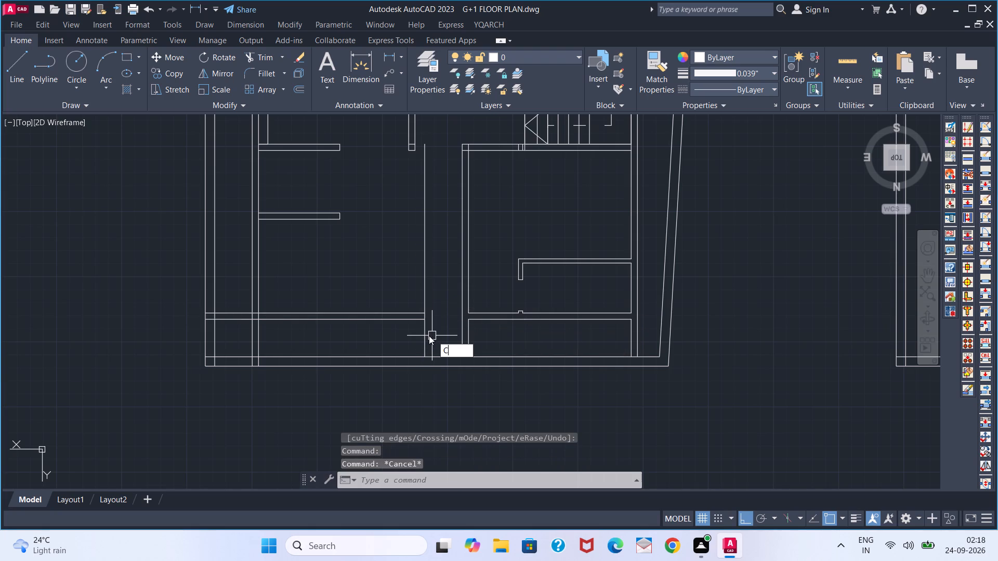
key(Escape)
key(space)
click(428, 336)
click(422, 291)
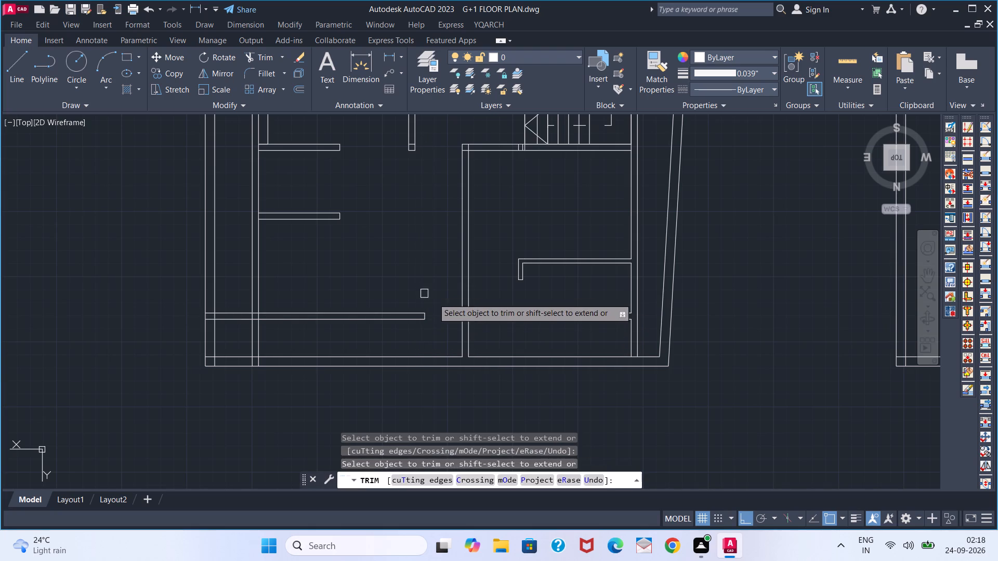
key(space)
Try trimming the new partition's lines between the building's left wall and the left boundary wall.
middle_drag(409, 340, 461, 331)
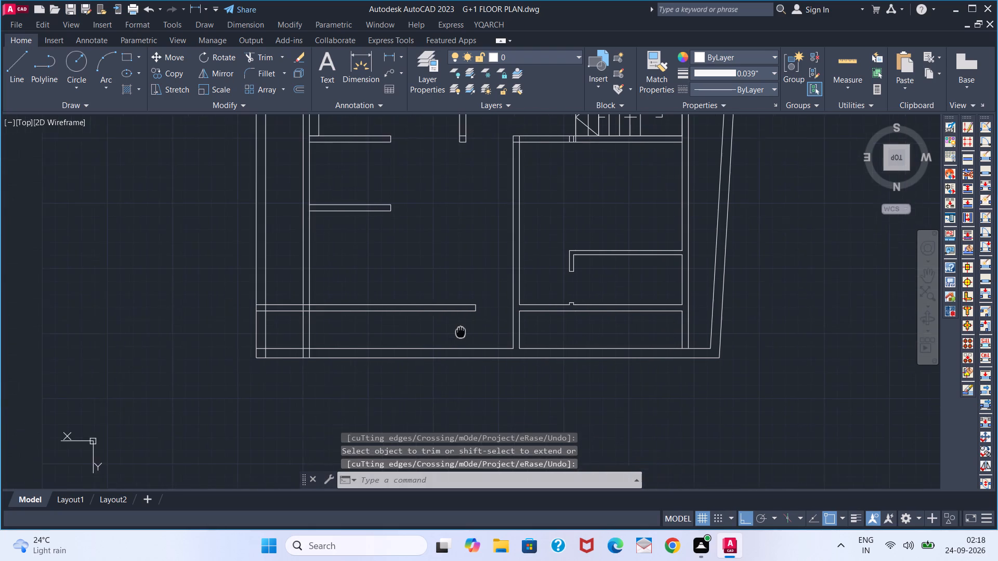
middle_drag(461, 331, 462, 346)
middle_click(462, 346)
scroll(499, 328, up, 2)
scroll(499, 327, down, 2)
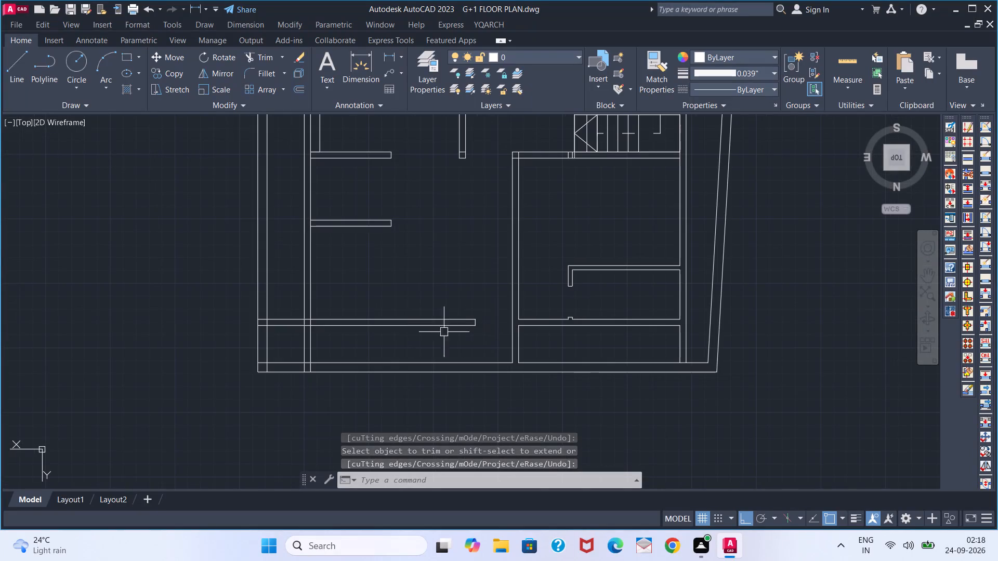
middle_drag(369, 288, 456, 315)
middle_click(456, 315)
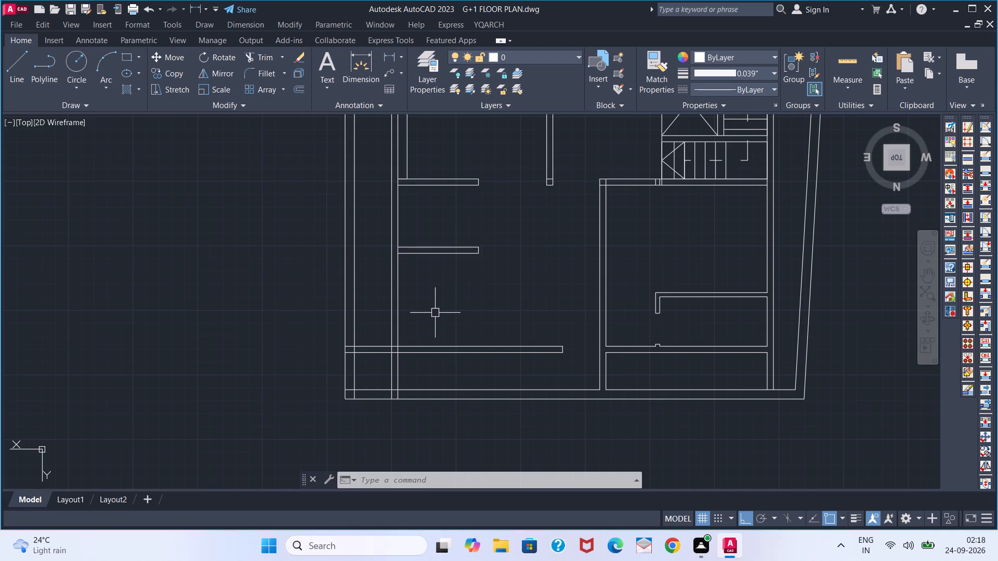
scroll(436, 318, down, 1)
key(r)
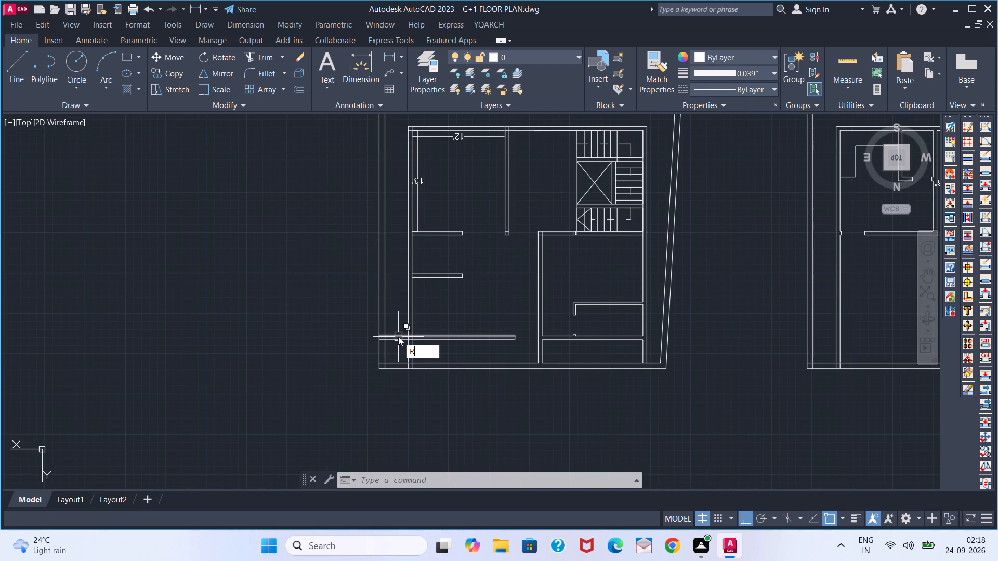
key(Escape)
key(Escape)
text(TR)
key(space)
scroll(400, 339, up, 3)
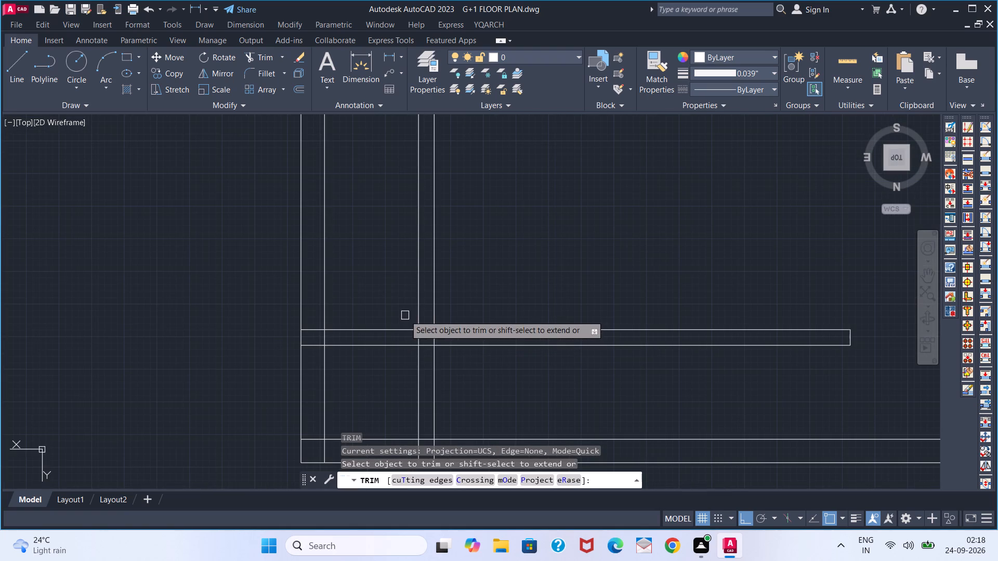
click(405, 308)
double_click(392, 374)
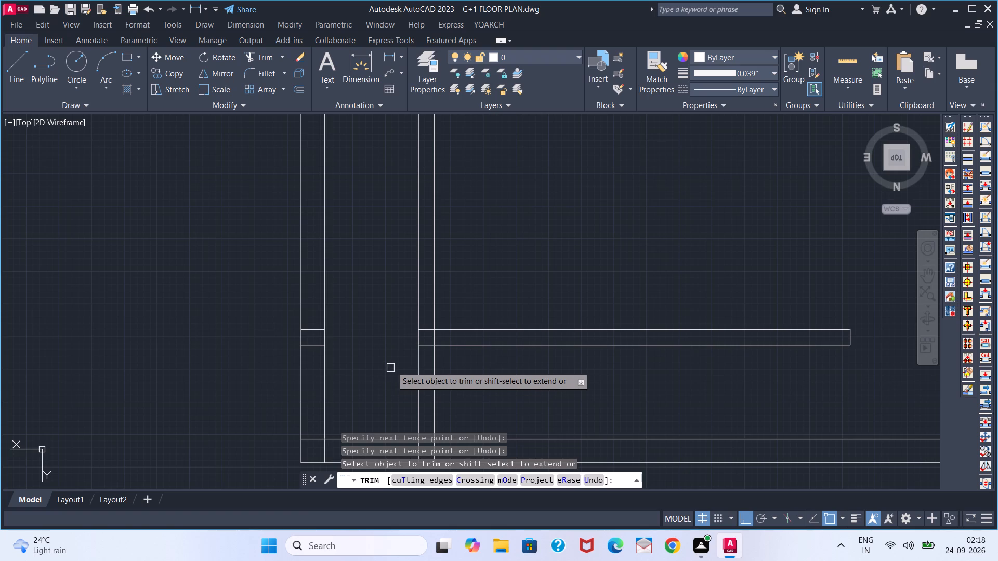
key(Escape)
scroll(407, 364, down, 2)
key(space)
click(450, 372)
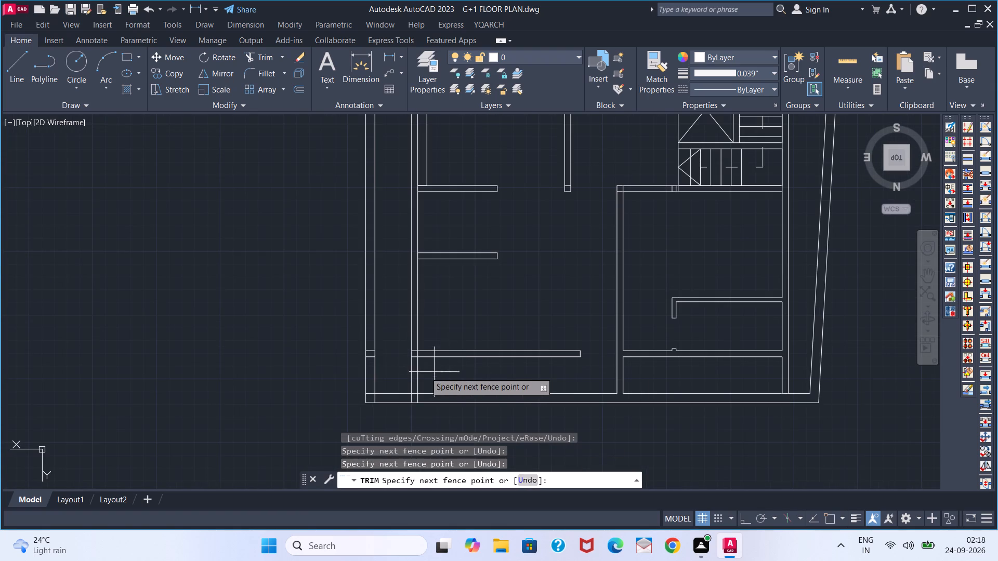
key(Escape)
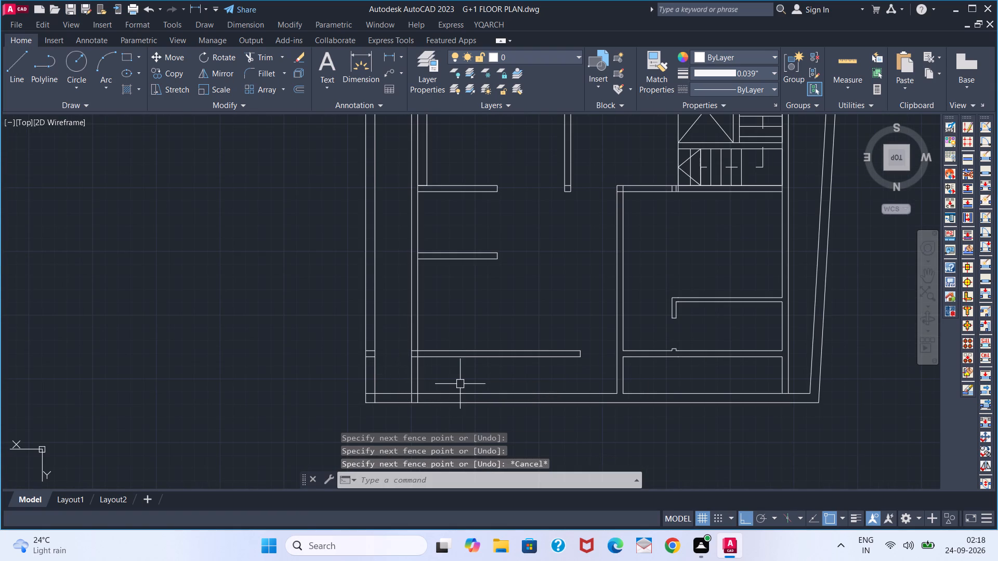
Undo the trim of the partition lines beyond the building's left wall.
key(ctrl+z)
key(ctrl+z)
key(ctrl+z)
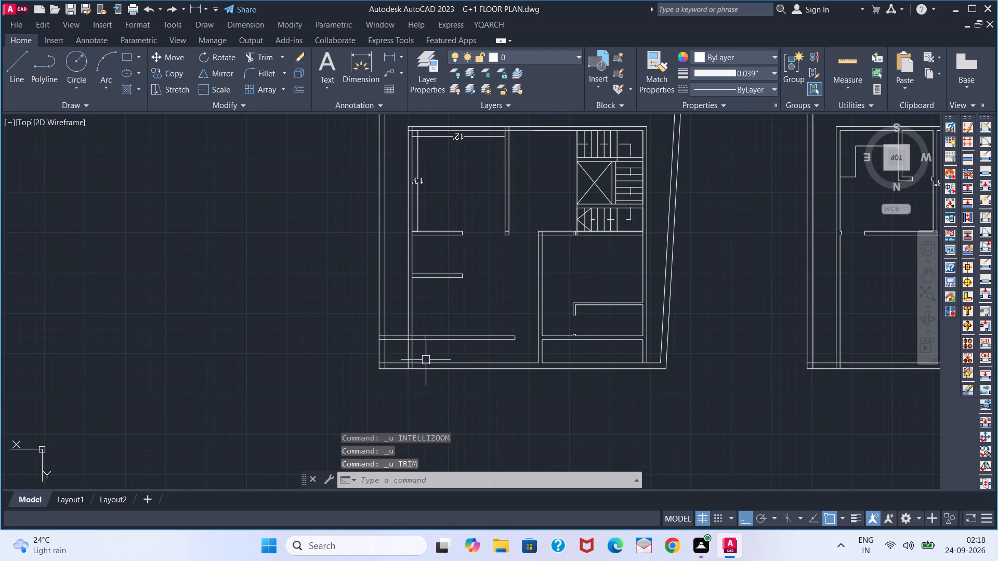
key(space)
Trim both lines of the building's left wall below the new partition, including the short pieces inside the bottom outer wall.
text(TR)
key(space)
click(300, 343)
click(242, 340)
key(space)
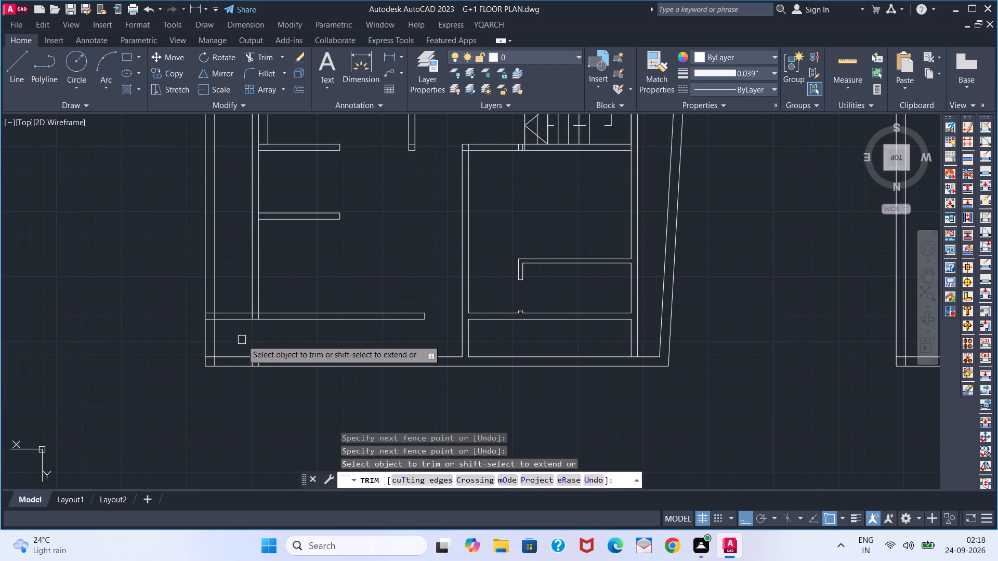
middle_drag(321, 340, 321, 349)
scroll(254, 377, up, 1)
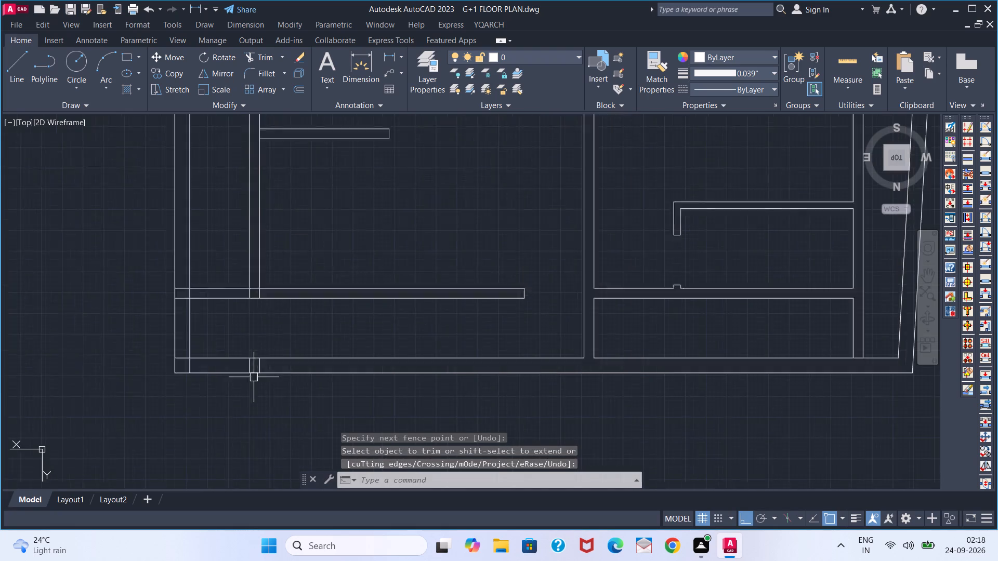
scroll(254, 377, up, 1)
key(space)
click(263, 358)
click(246, 358)
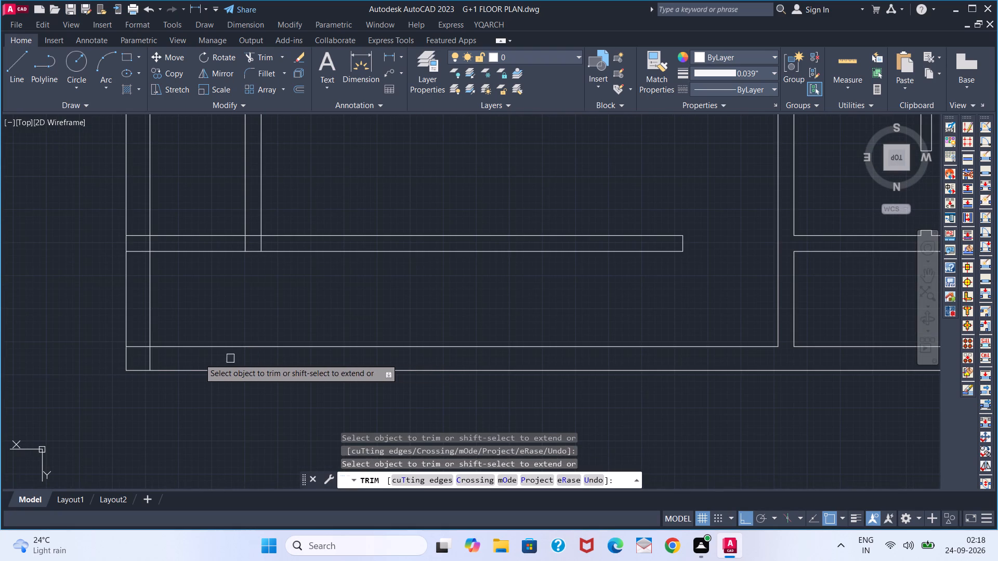
Trim the overlapping line stubs at the left plan's bottom-left boundary corner and the lower partition's ends inside the left boundary wall.
click(152, 359)
click(140, 351)
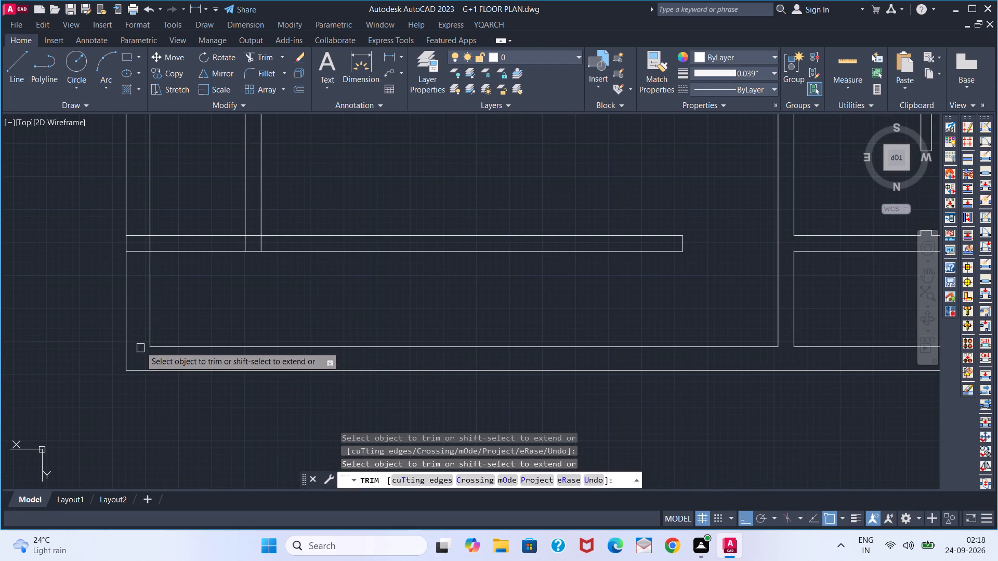
click(130, 257)
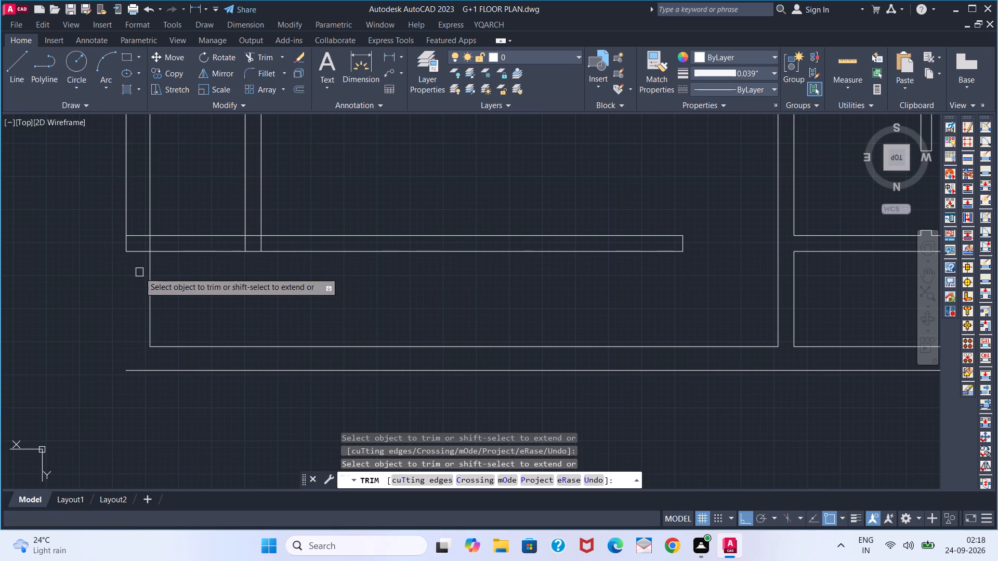
key(ctrl+z)
click(136, 278)
click(141, 213)
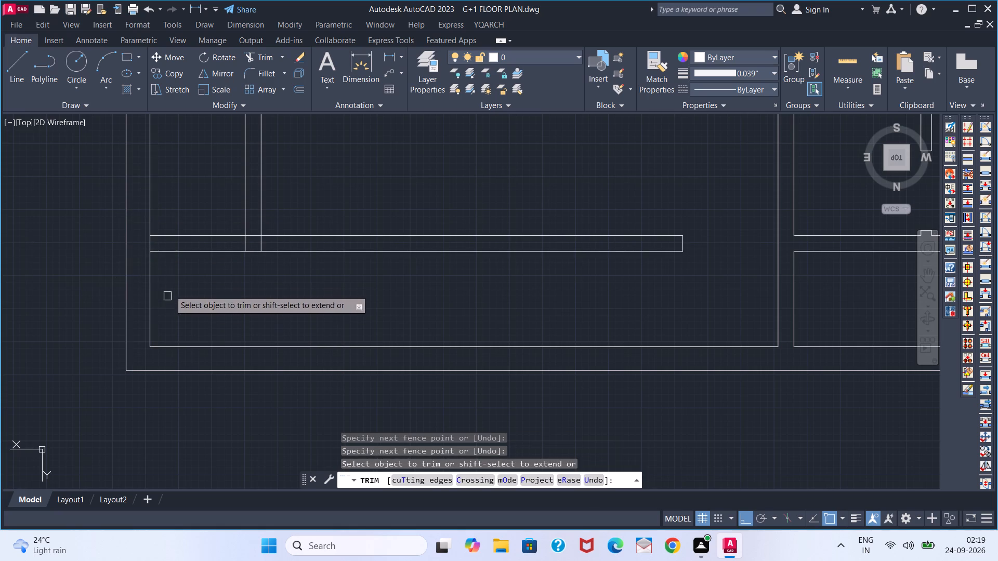
scroll(255, 293, down, 2)
scroll(432, 304, down, 1)
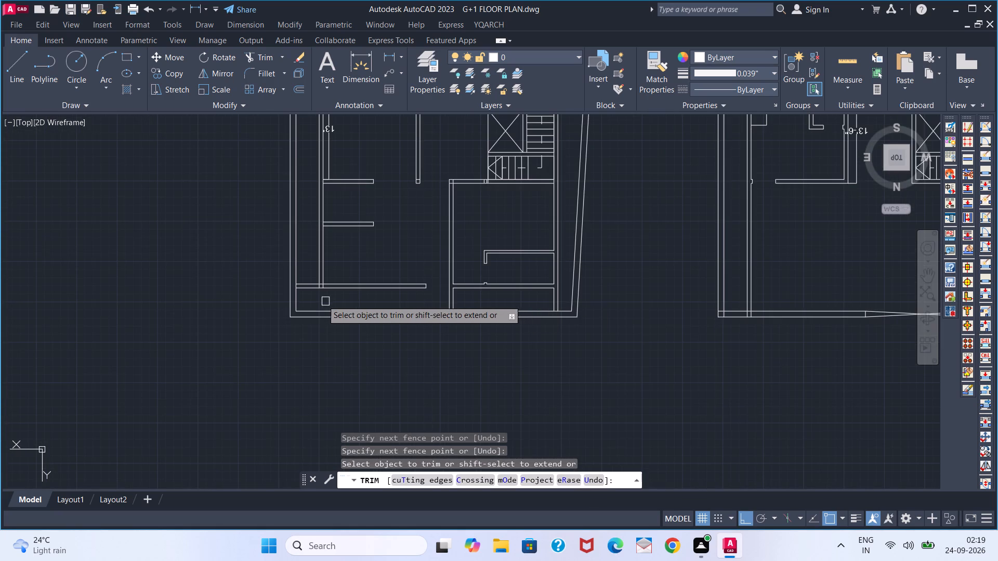
key(Escape)
key(Escape)
Trim the lower partition's lines beyond the building's left wall and clean up the overlapping lines at their corner.
key(space)
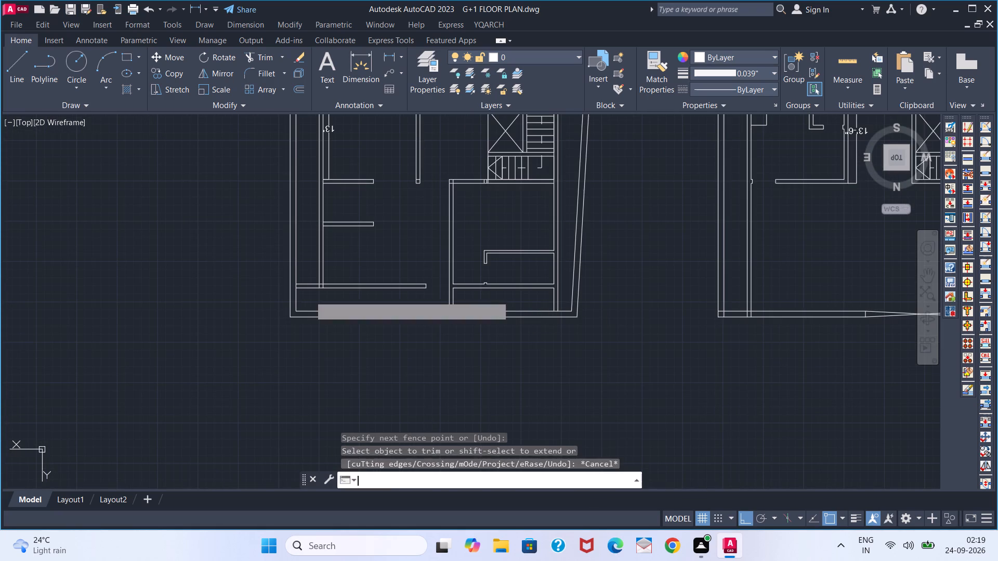
click(310, 296)
click(306, 277)
click(306, 292)
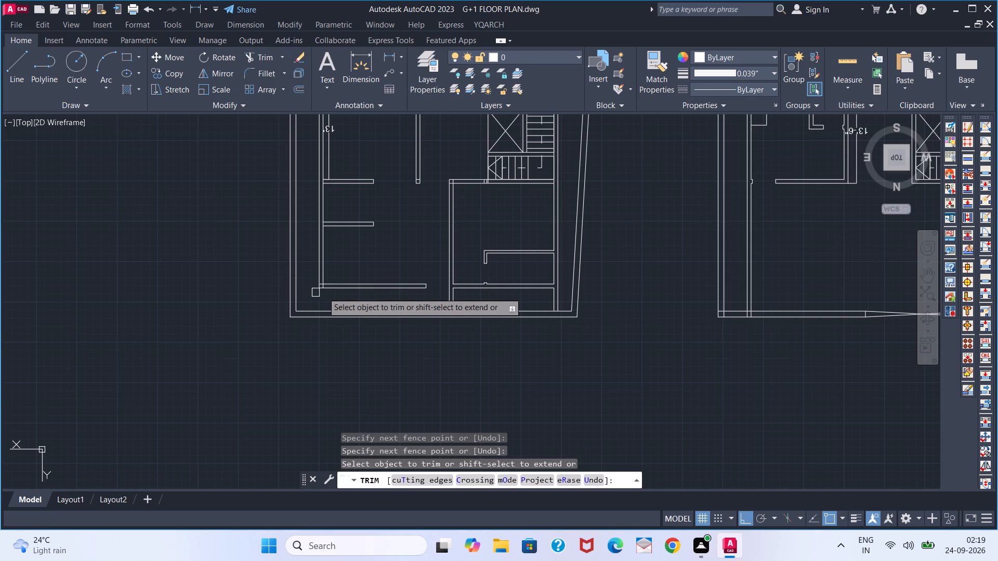
scroll(325, 292, up, 4)
click(299, 262)
click(285, 242)
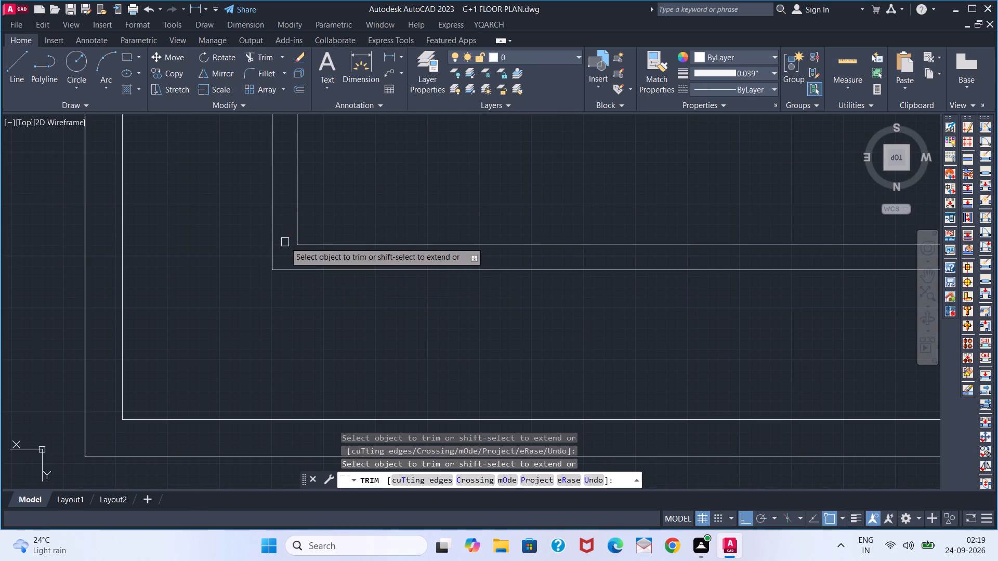
key(space)
Offset the left line of the middle vertical wall 8' toward the building's left wall.
scroll(334, 319, down, 3)
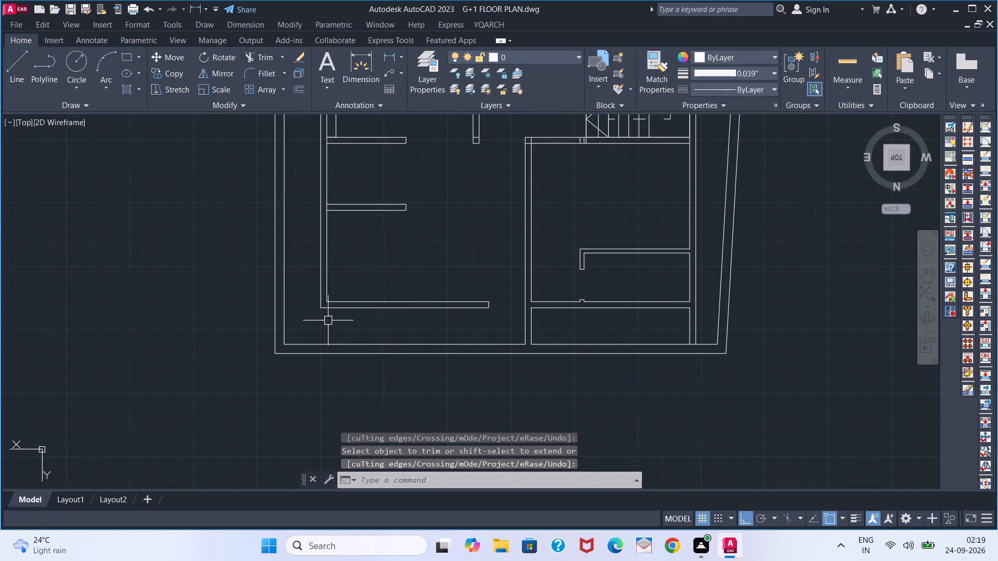
middle_drag(403, 321, 331, 322)
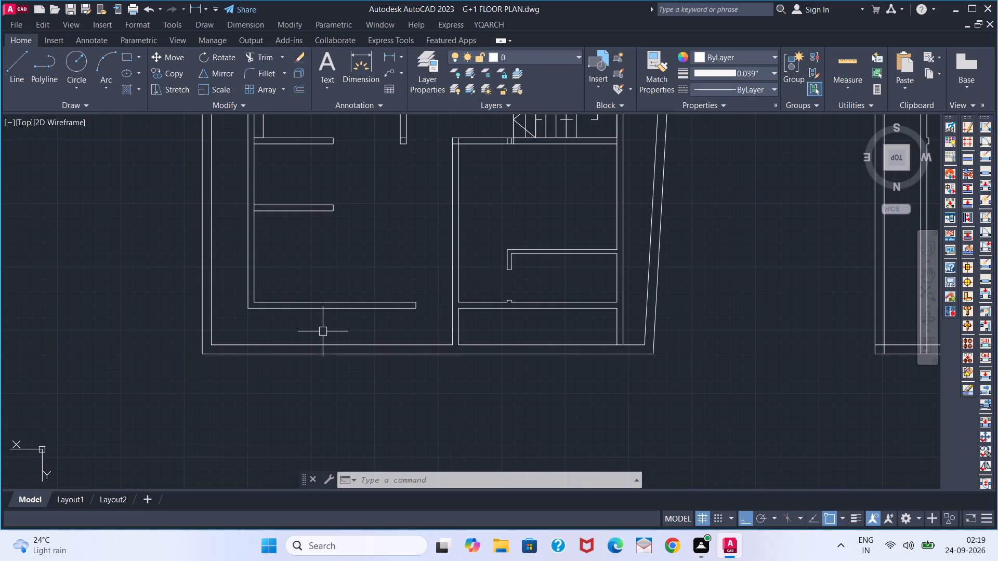
middle_drag(332, 314, 344, 383)
scroll(325, 335, down, 2)
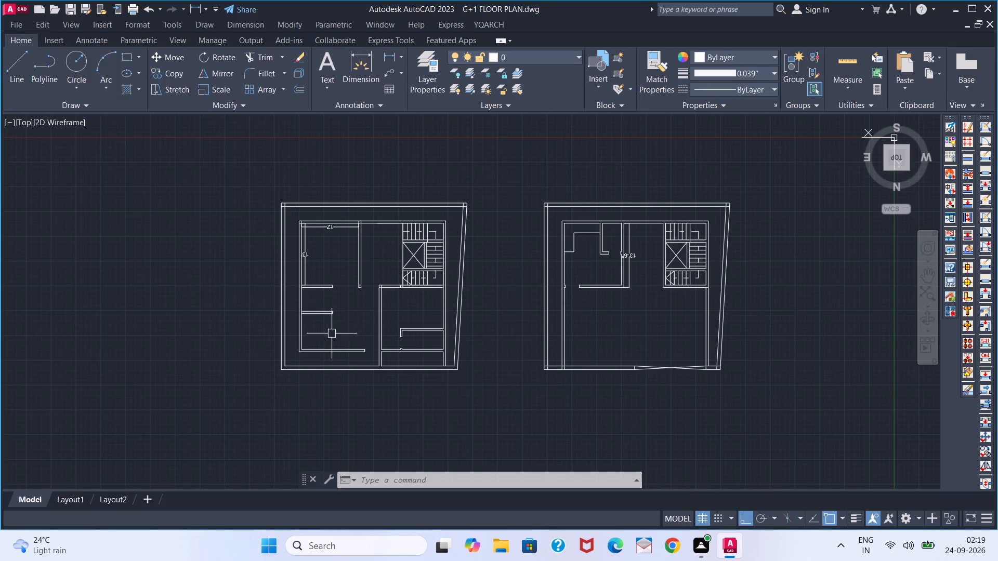
scroll(316, 359, up, 2)
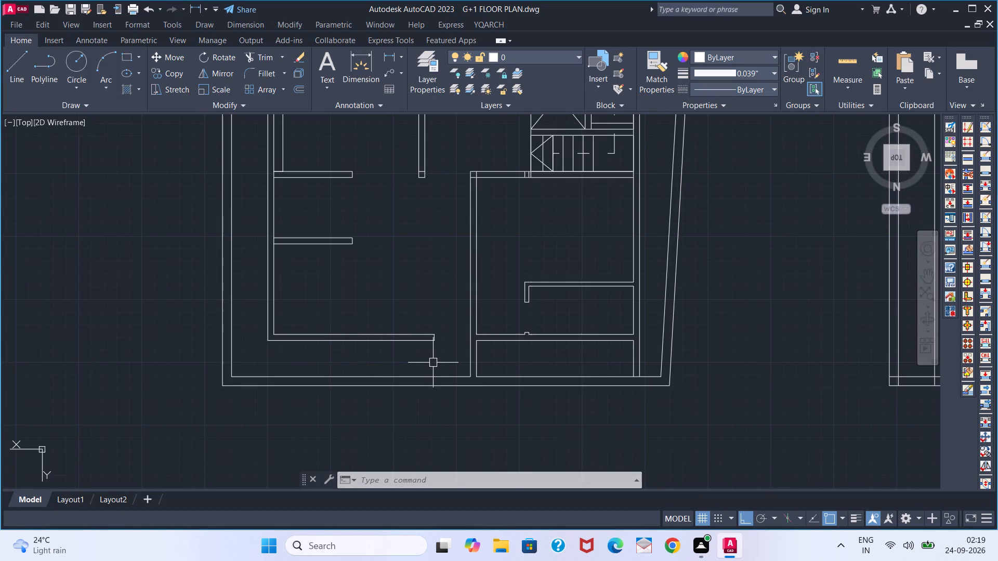
key(o)
key(Return)
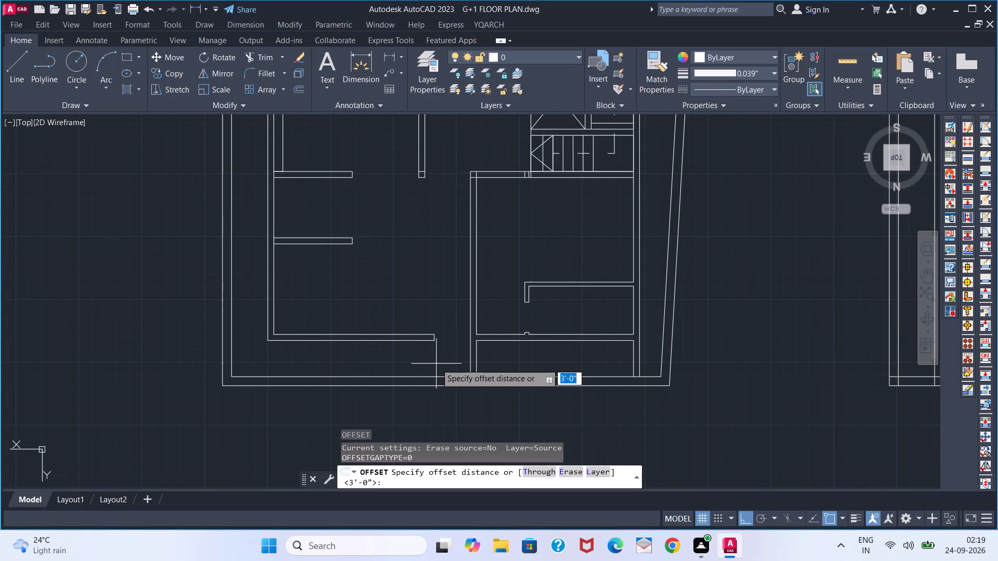
text(8')
key(Return)
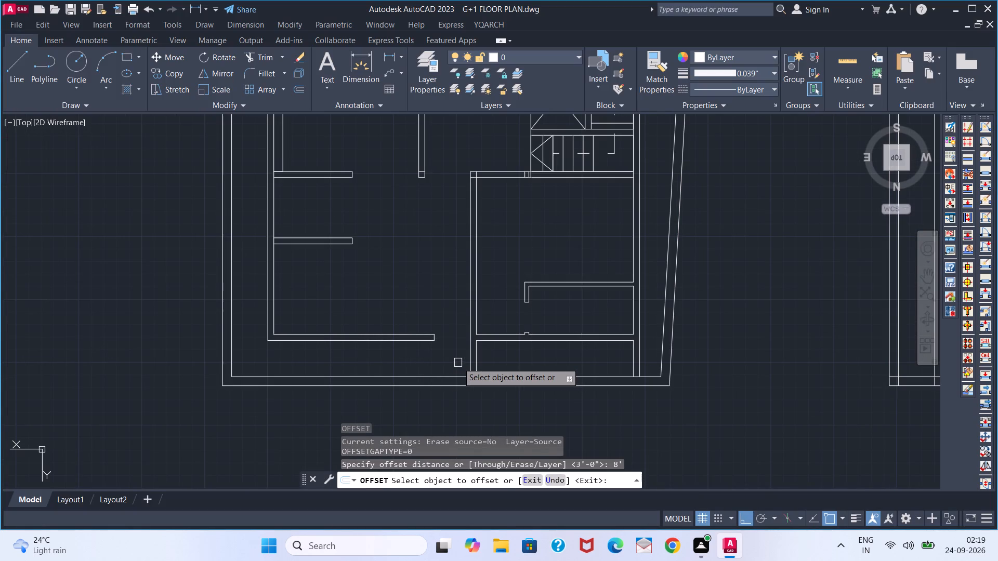
click(467, 364)
click(352, 364)
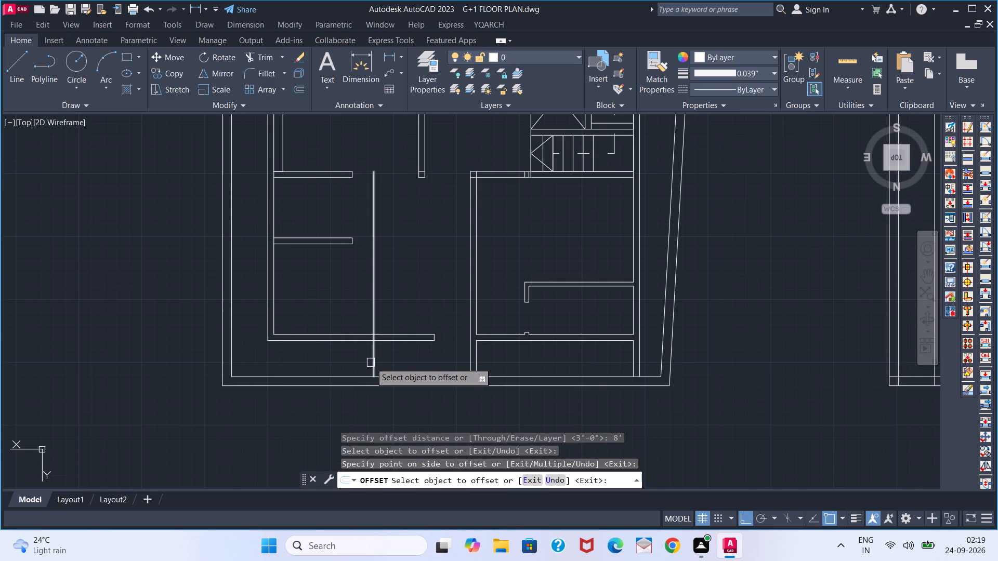
Trim the 8' offset line where it crosses the lower partition and delete its portion above the partition.
key(Escape)
text(TR)
key(space)
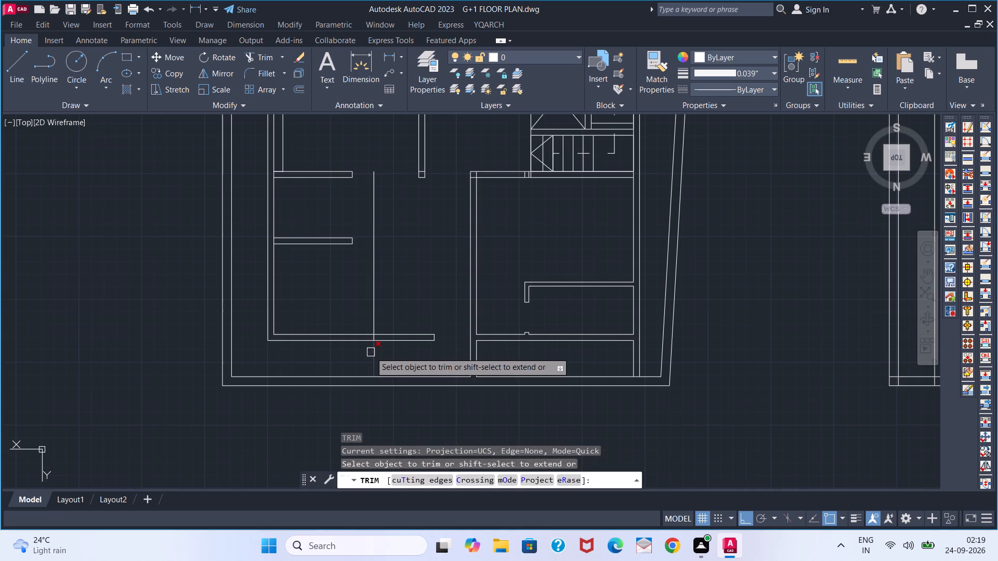
scroll(374, 341, up, 4)
click(358, 330)
key(space)
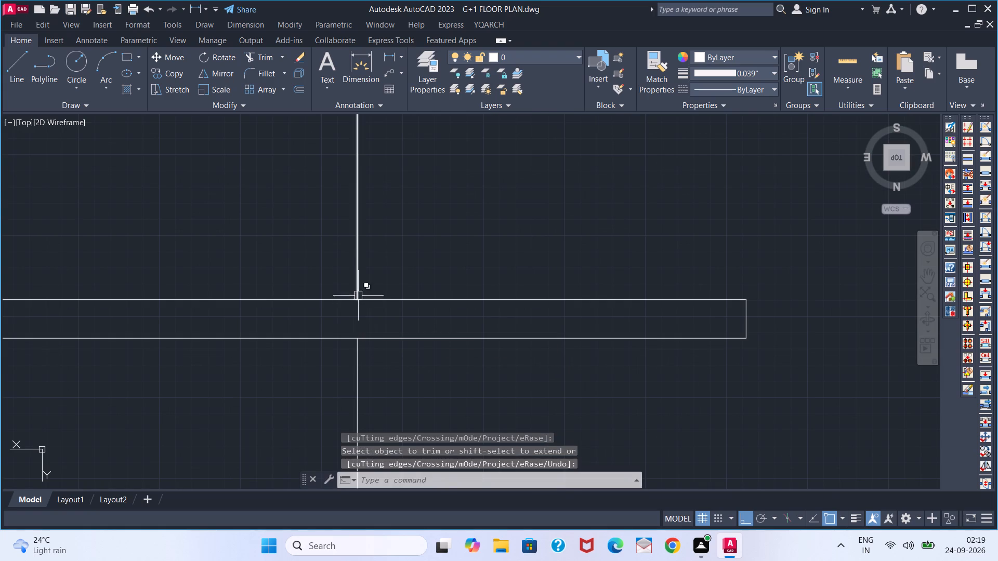
click(358, 284)
key(Delete)
scroll(370, 318, down, 3)
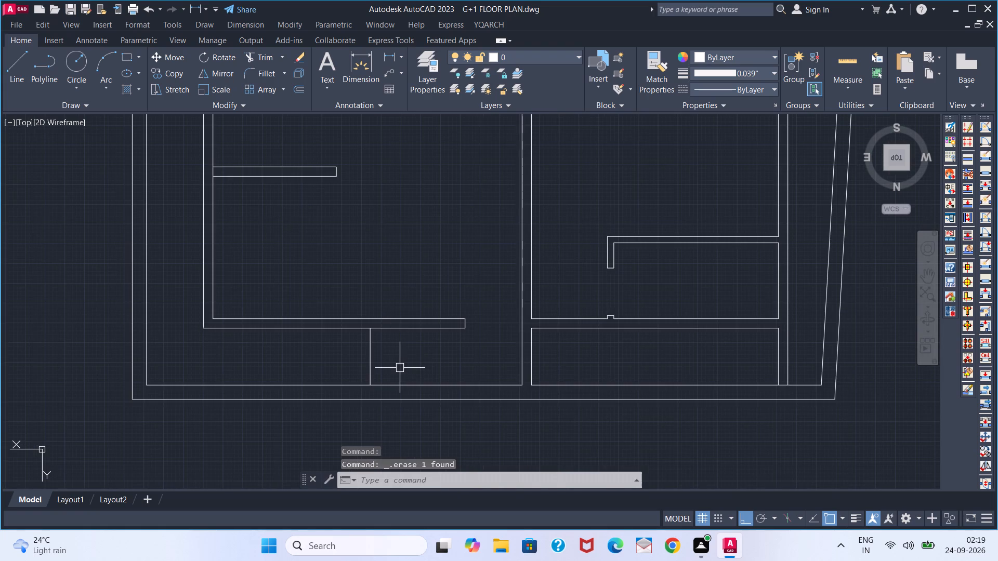
Examine the left plan's overall room layout alongside the right plan.
middle_drag(394, 358, 326, 328)
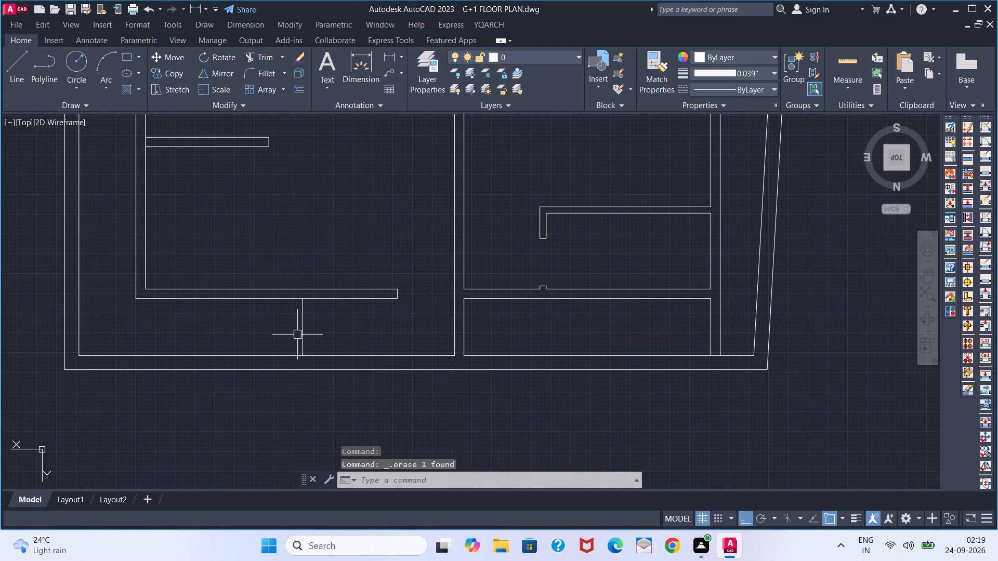
scroll(349, 344, down, 2)
middle_drag(314, 335, 317, 350)
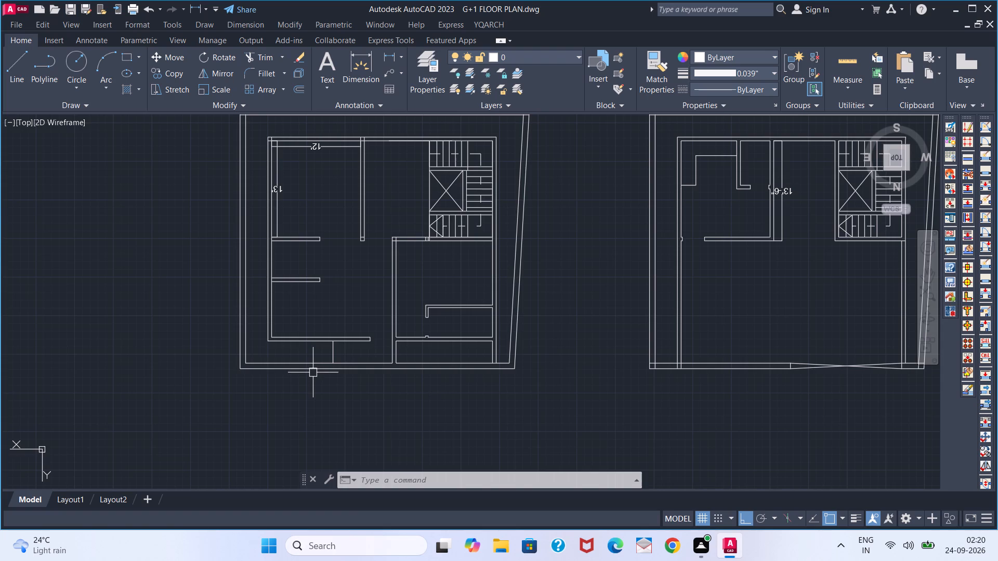
scroll(327, 365, down, 2)
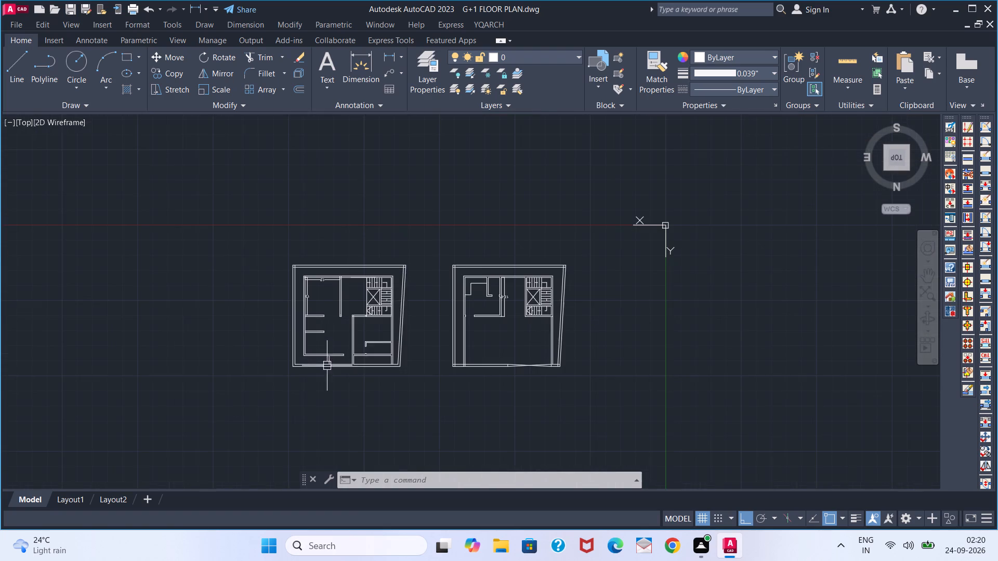
scroll(389, 328, up, 1)
scroll(329, 334, up, 1)
middle_drag(292, 336, 314, 333)
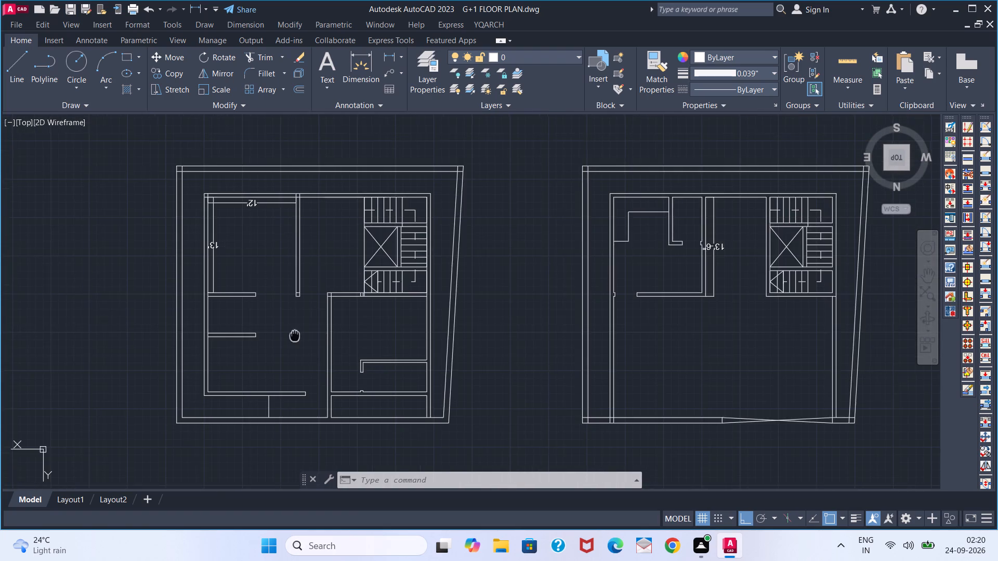
middle_drag(314, 333, 347, 327)
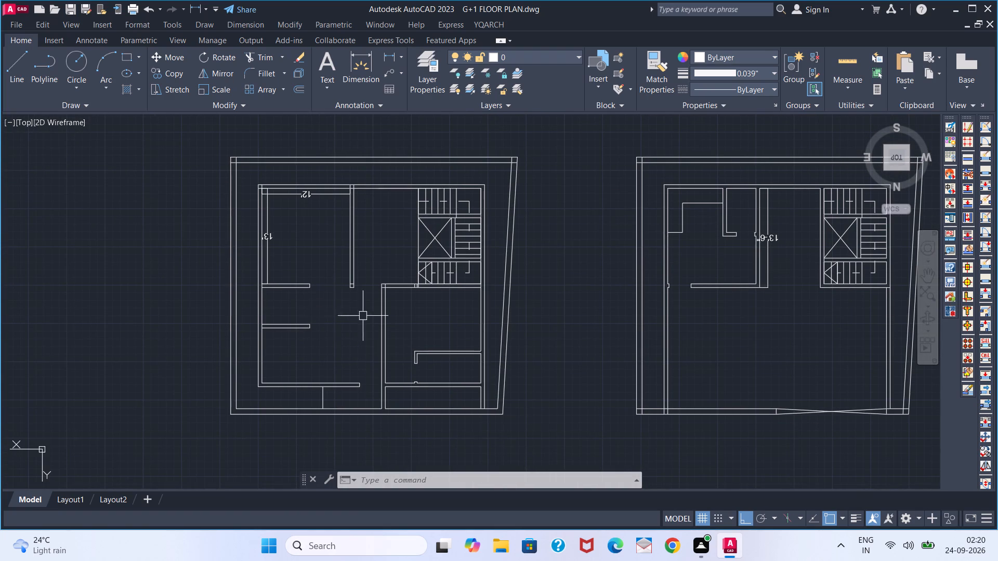
scroll(405, 355, up, 1)
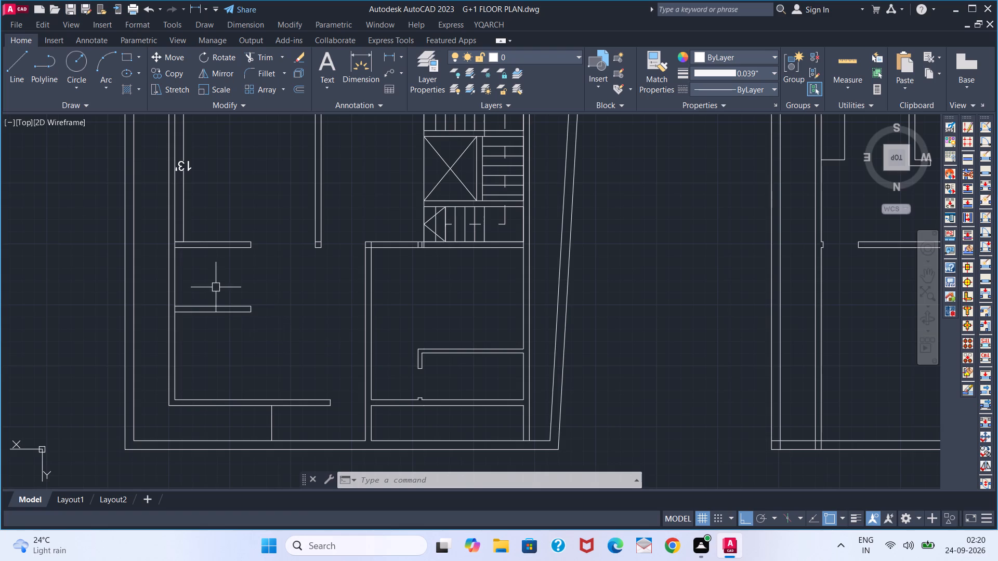
scroll(216, 287, down, 1)
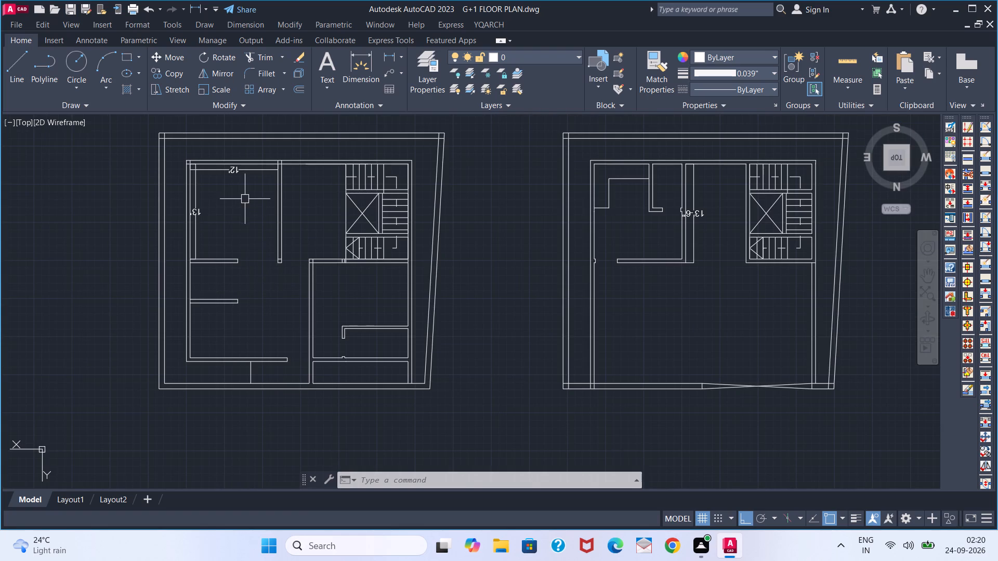
Offset the inner line of the building's left wall 8' into the room, and offset the new line 6" for the wall thickness.
scroll(234, 169, up, 1)
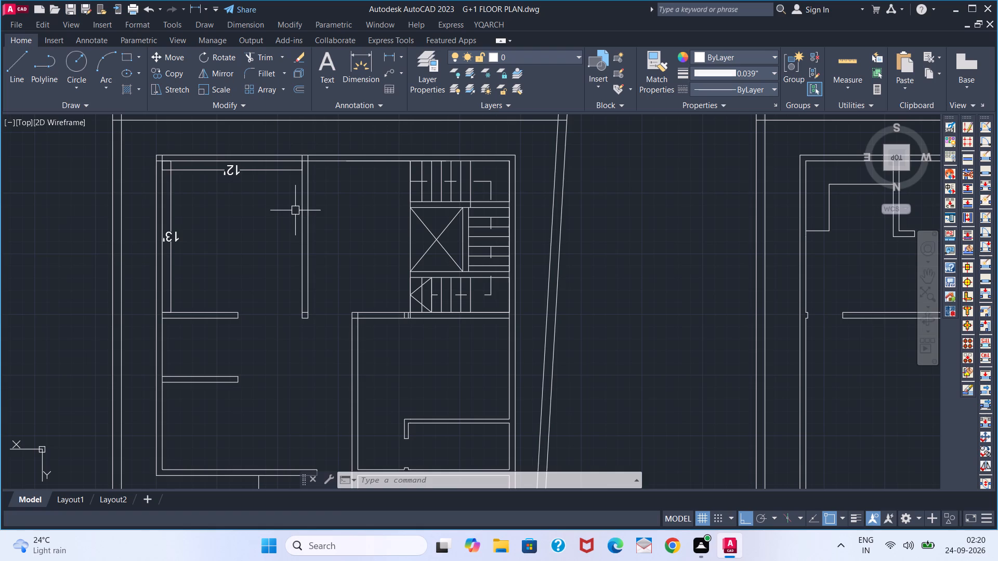
key(o)
key(Return)
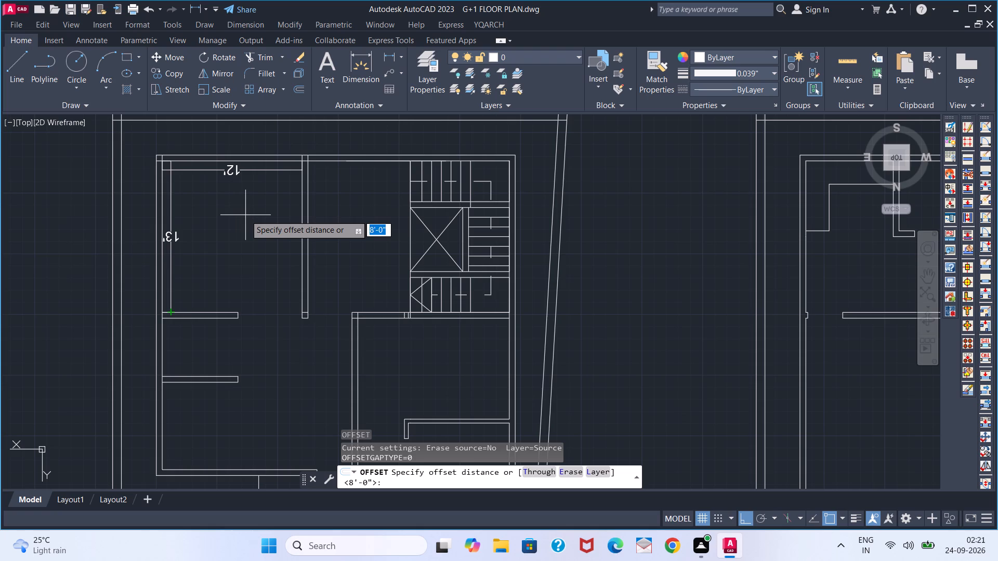
text(8')
key(Return)
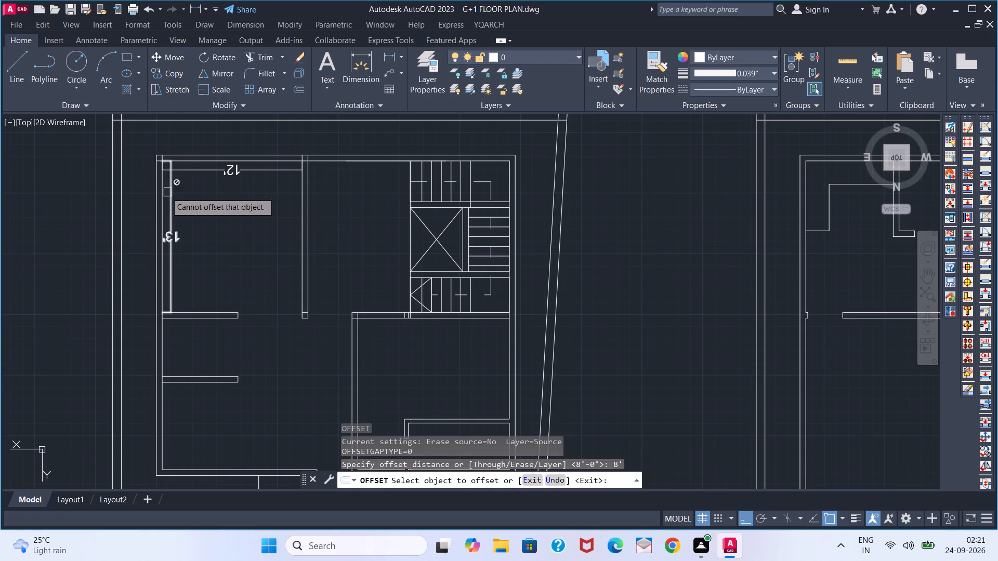
click(160, 192)
click(256, 188)
click(251, 194)
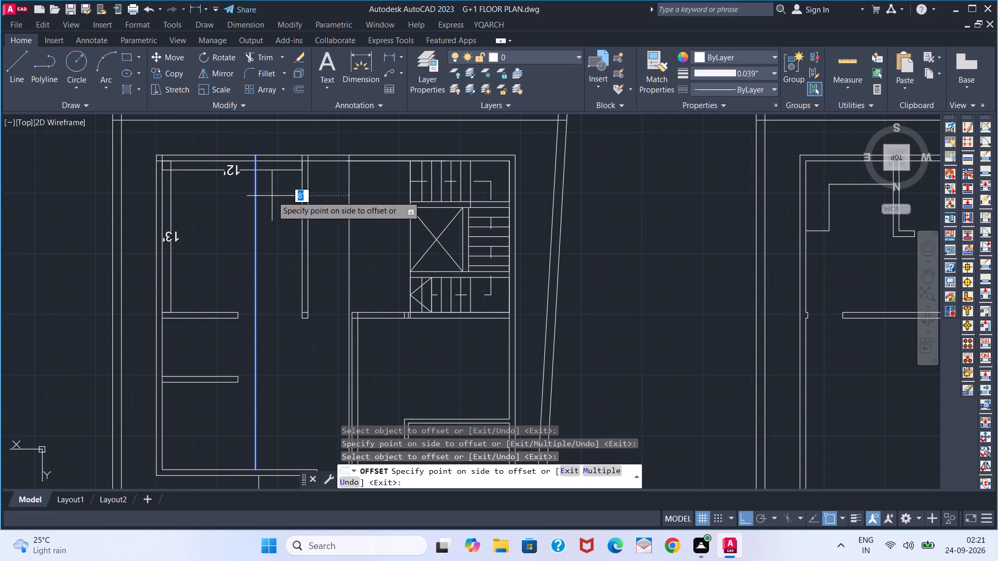
key(6)
key(apostrophe)
key(BackSpace)
key(Return)
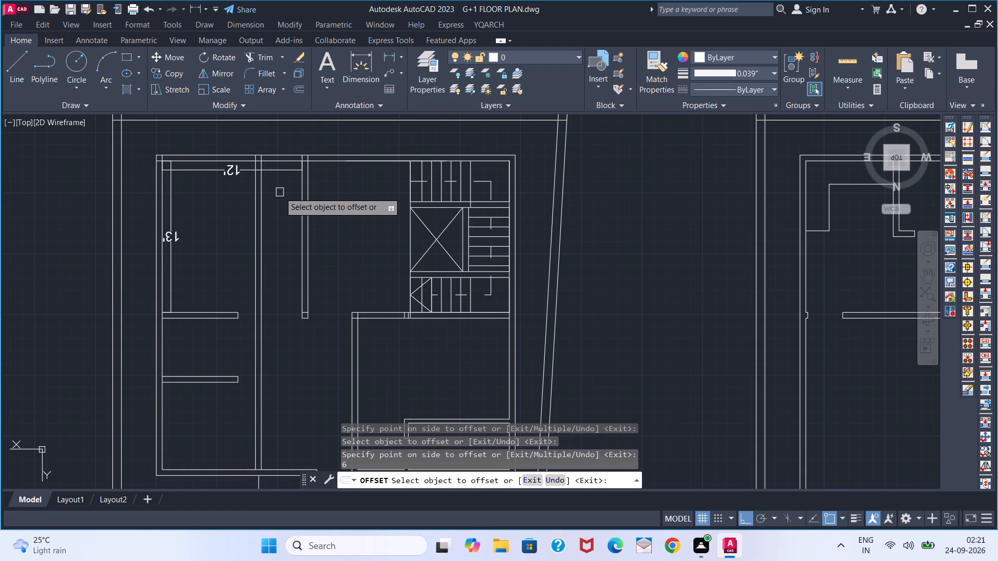
key(space)
Measure the horizontal gap between the new wall and the lower end of the 12' room's right wall.
click(388, 53)
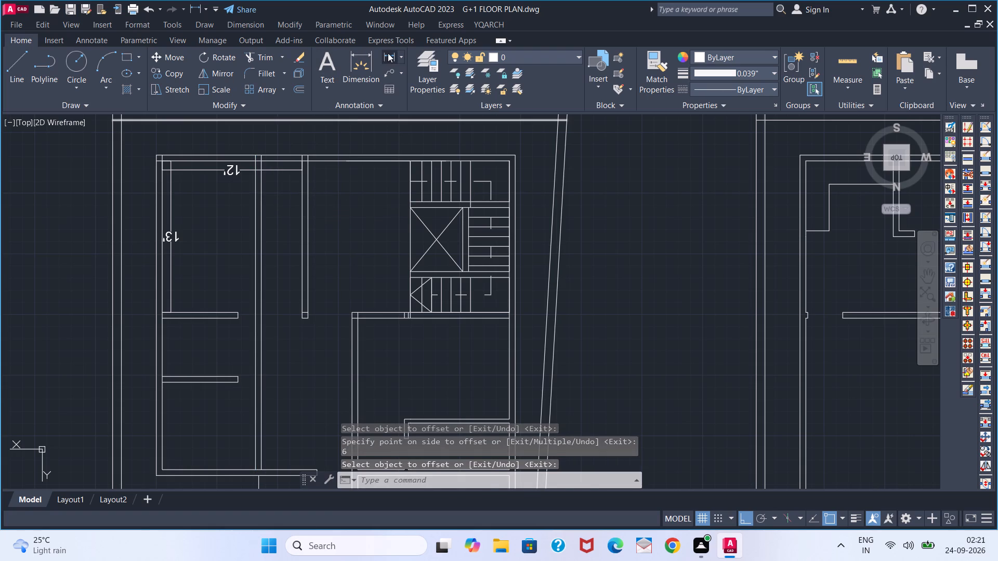
click(295, 319)
click(261, 321)
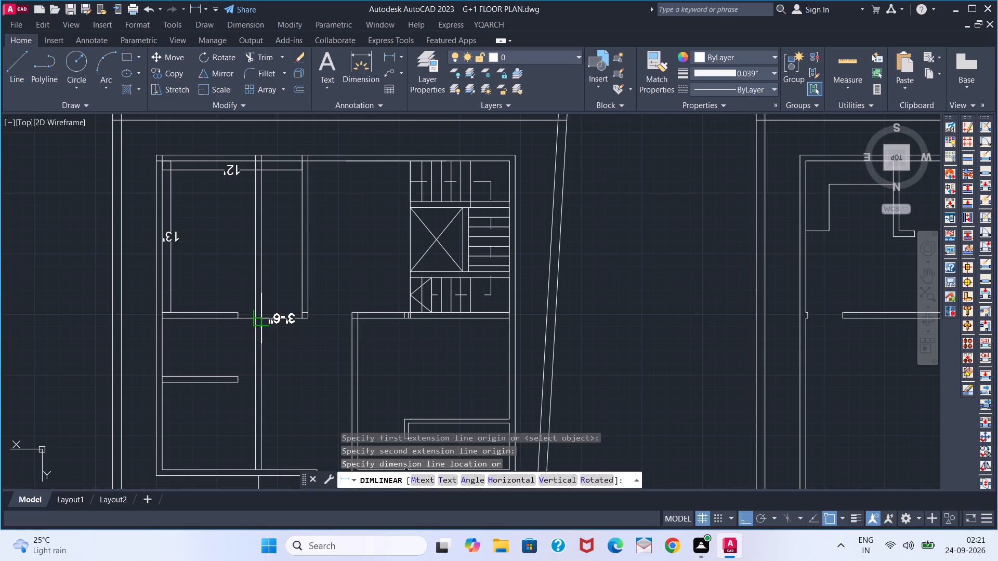
key(Escape)
Delete both lines of the vertical wall set 8' from the left wall in the left plan.
scroll(240, 266, up, 1)
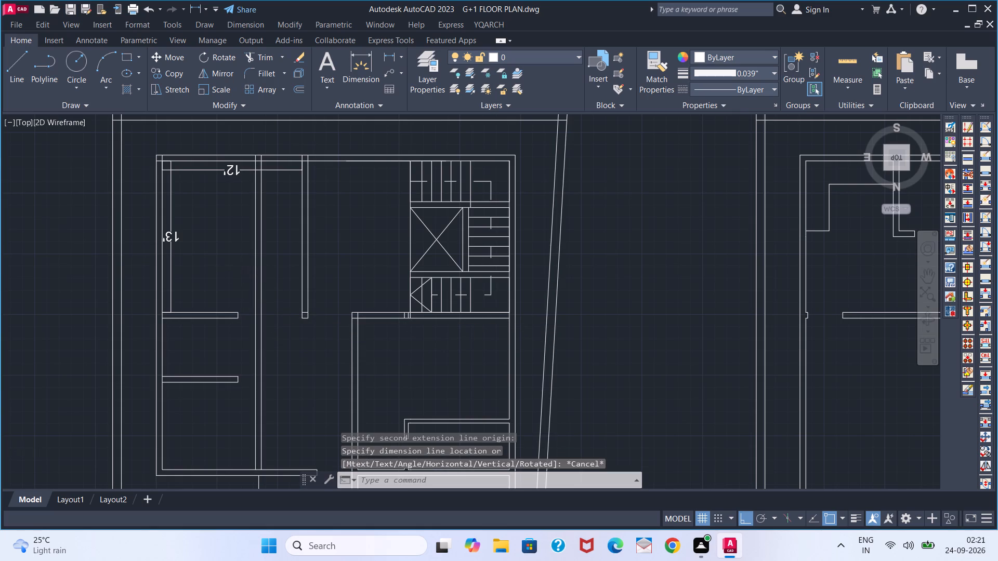
scroll(242, 260, down, 1)
click(267, 236)
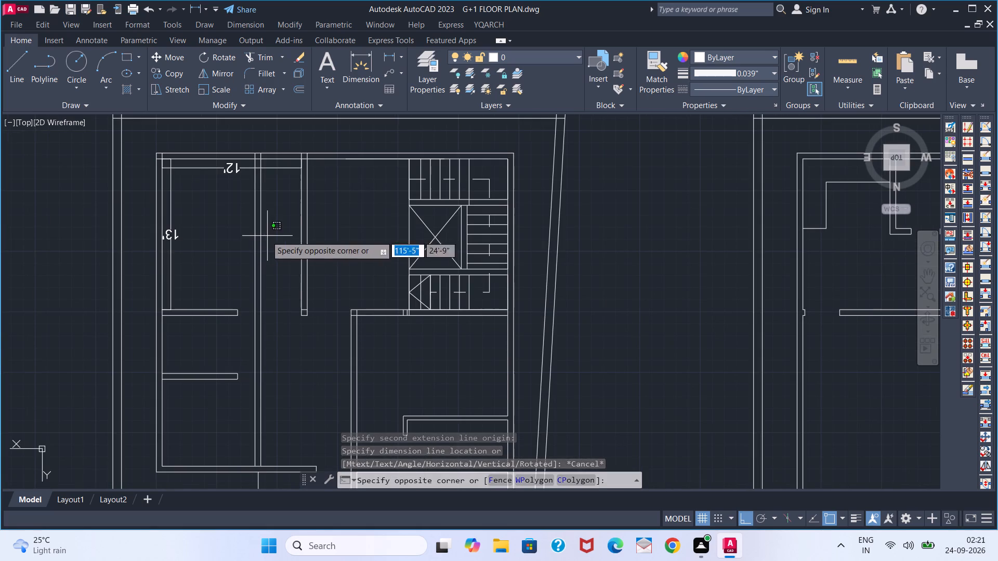
click(241, 249)
key(Delete)
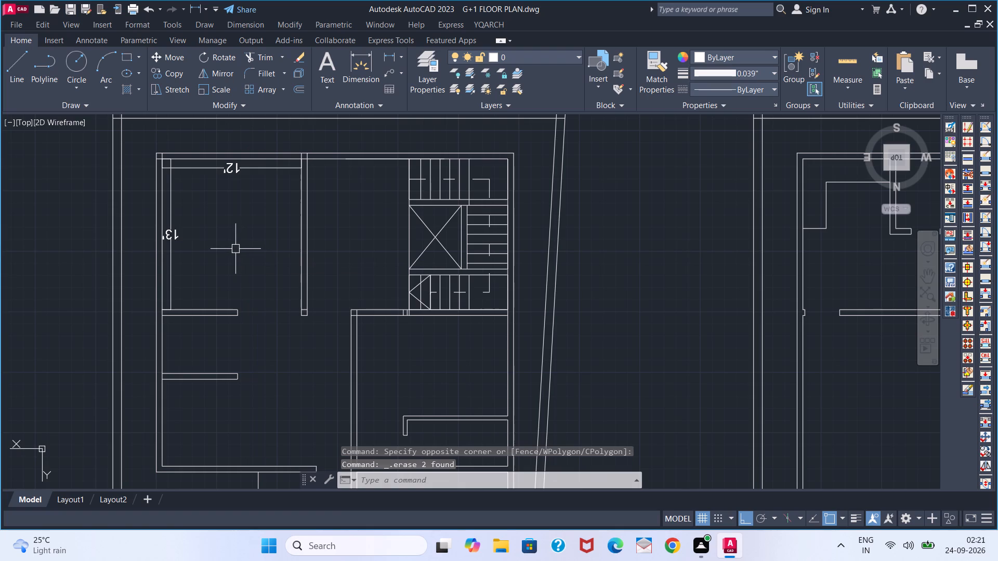
Delete the 12' and 13' dimensions in the upper-left room of the left plan.
click(238, 172)
click(172, 209)
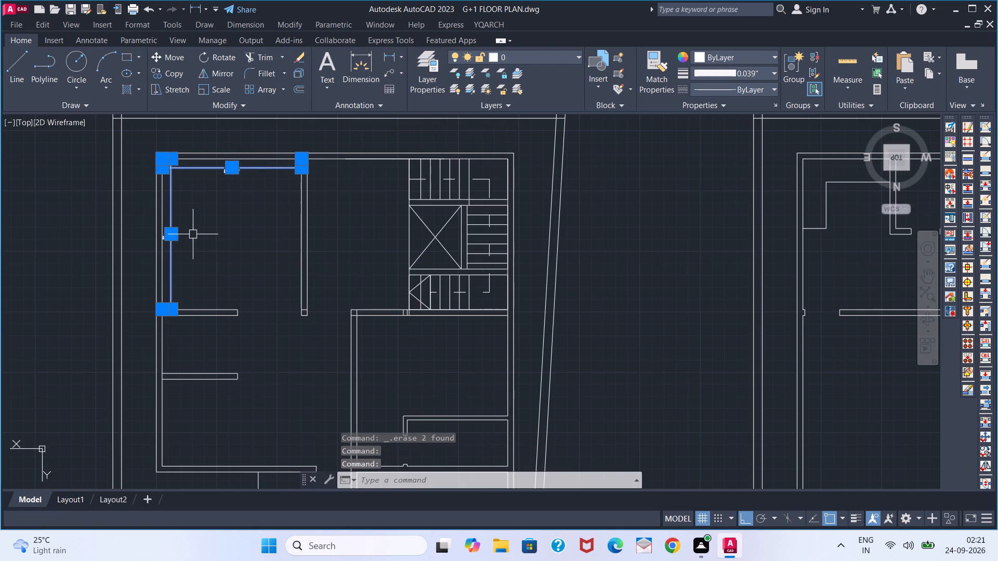
key(Delete)
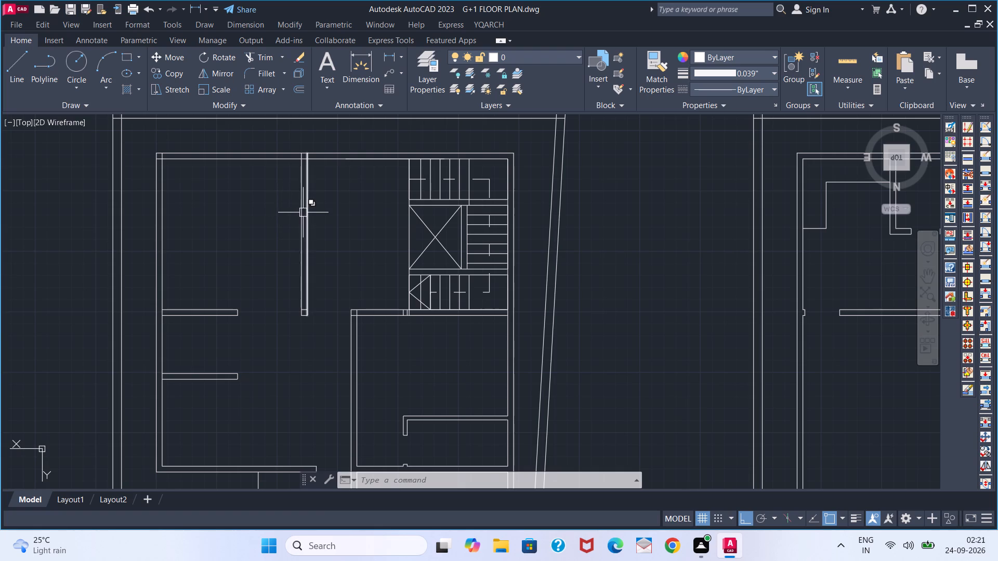
Offset the left wall's inner line 7'10" into the room, and offset the new line 6" for the wall thickness.
key(o)
key(Return)
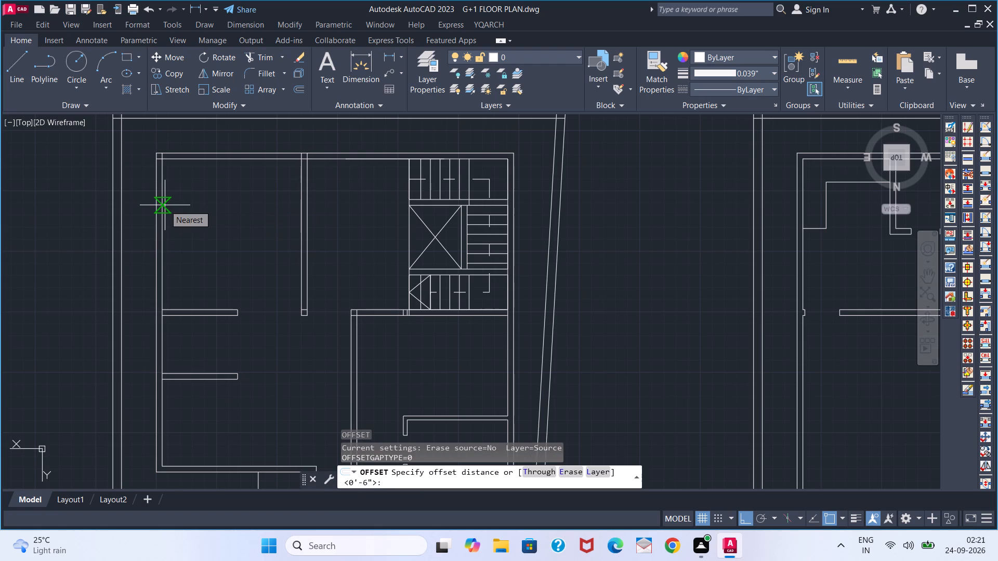
text(7')
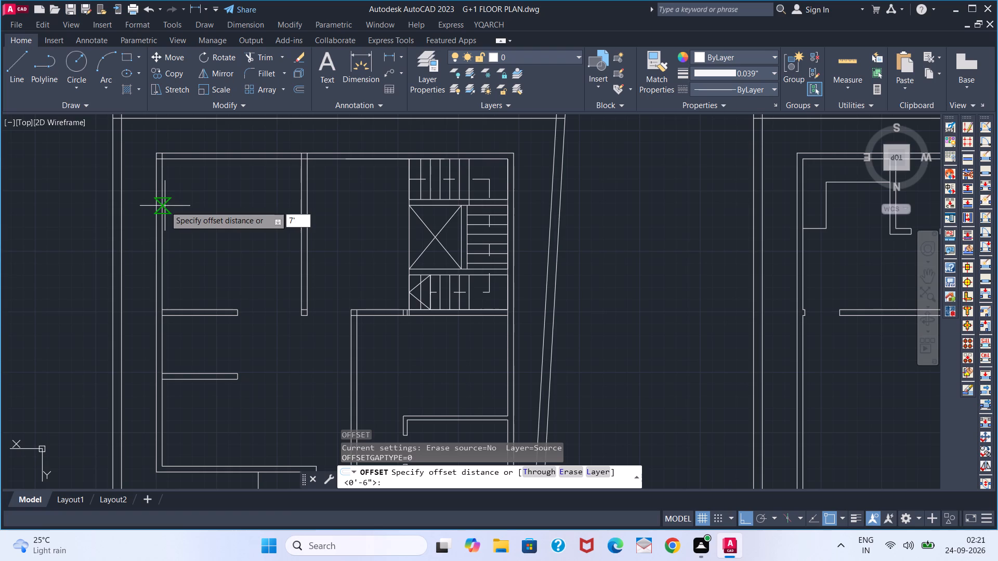
text(10)
key(Return)
drag(163, 206, 173, 207)
click(240, 214)
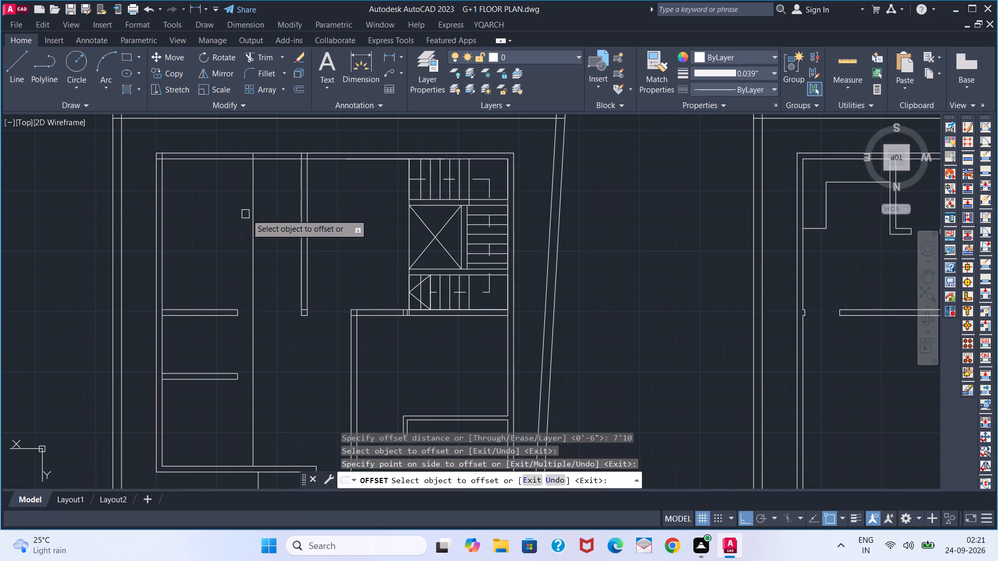
click(253, 214)
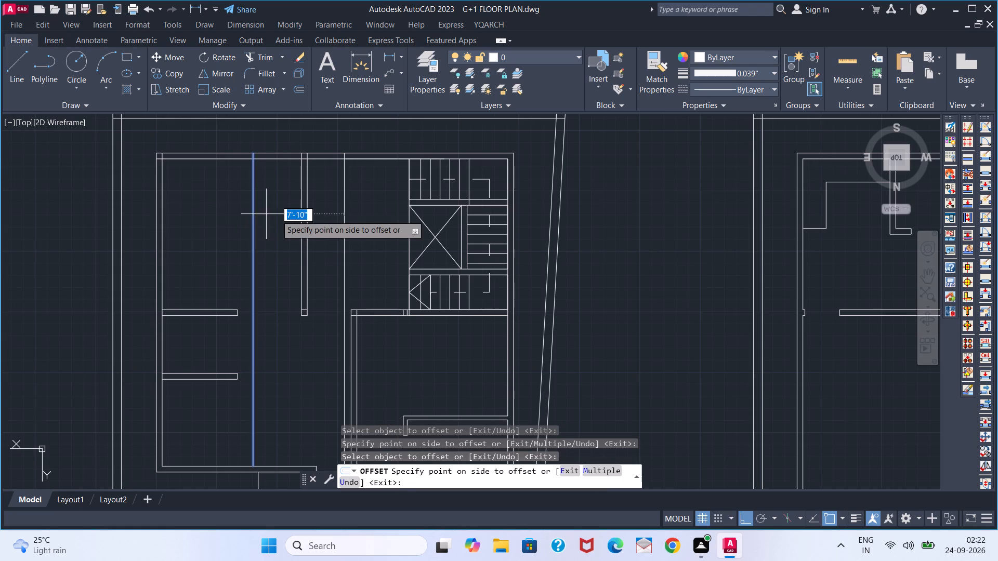
key(6)
key(Return)
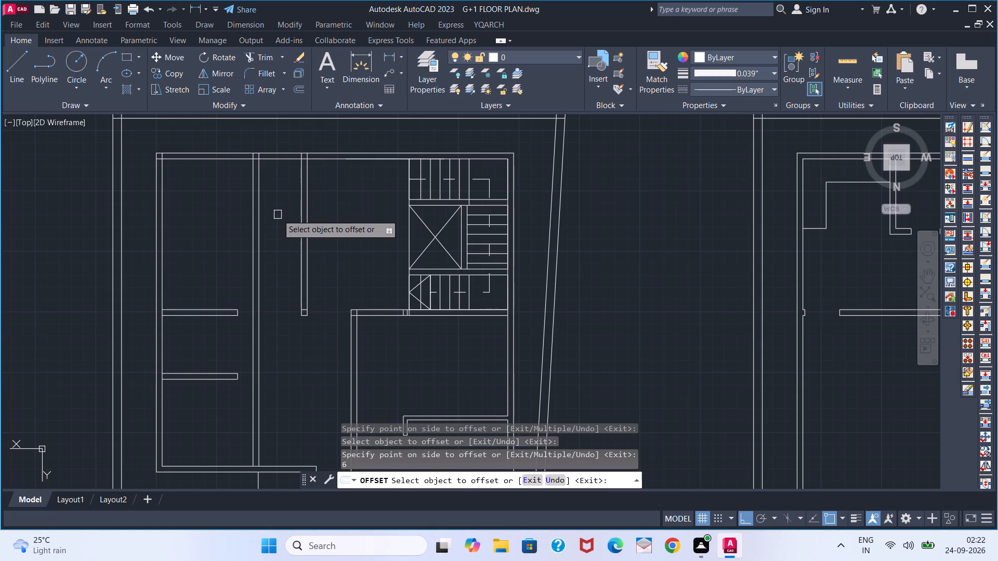
key(space)
Measure the horizontal gap between the new wall and the lower end of the partition to its right.
click(384, 55)
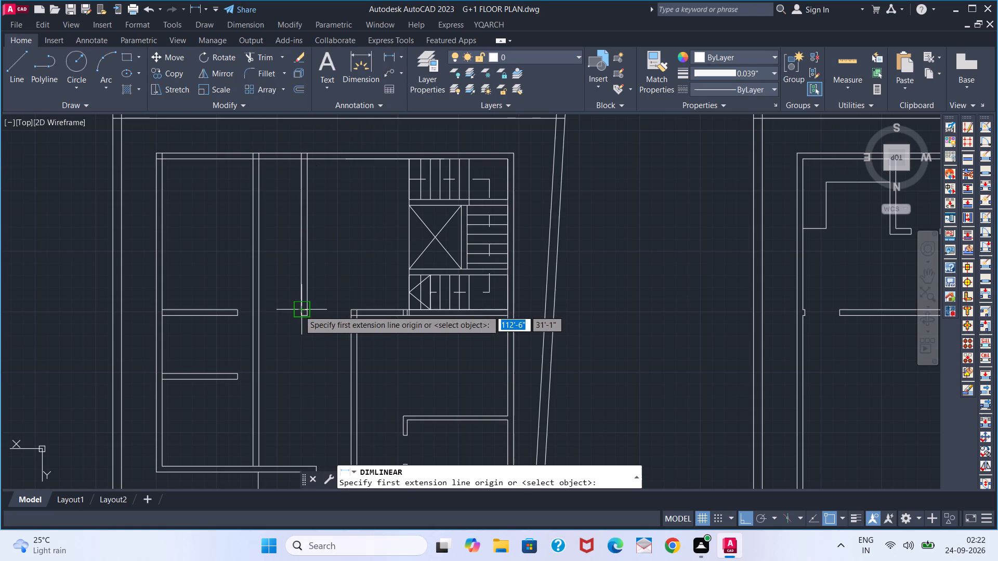
click(299, 311)
click(256, 310)
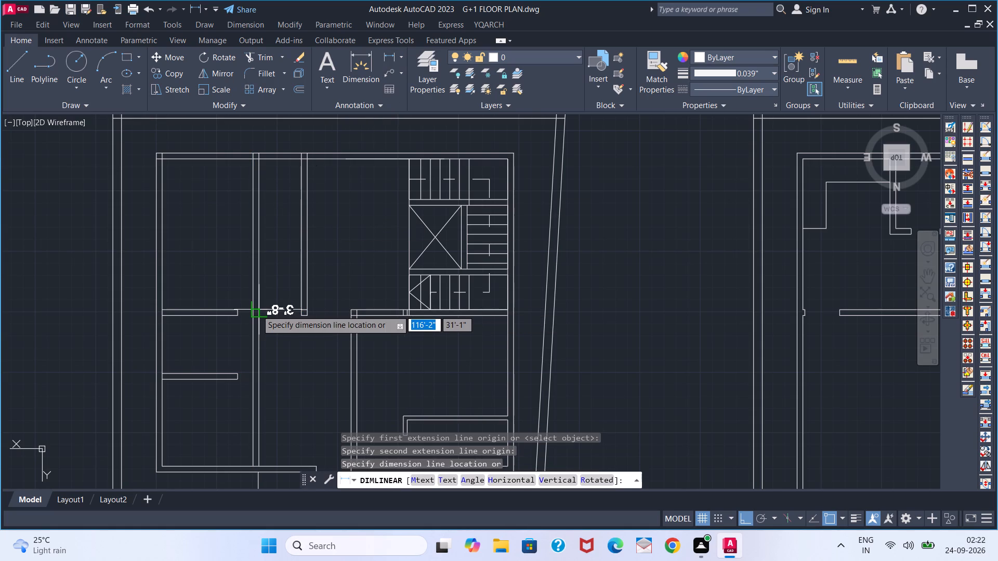
key(Escape)
click(274, 268)
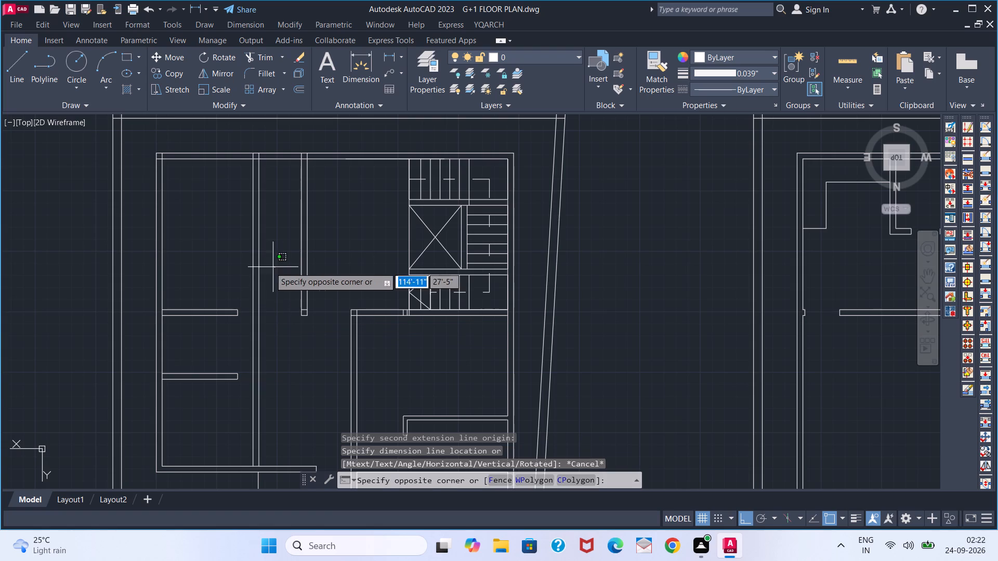
key(Escape)
Offset the top wall's inner line 7' down into the plan, and offset the new line 6" for the wall thickness.
scroll(269, 302, up, 1)
middle_drag(279, 260, 279, 288)
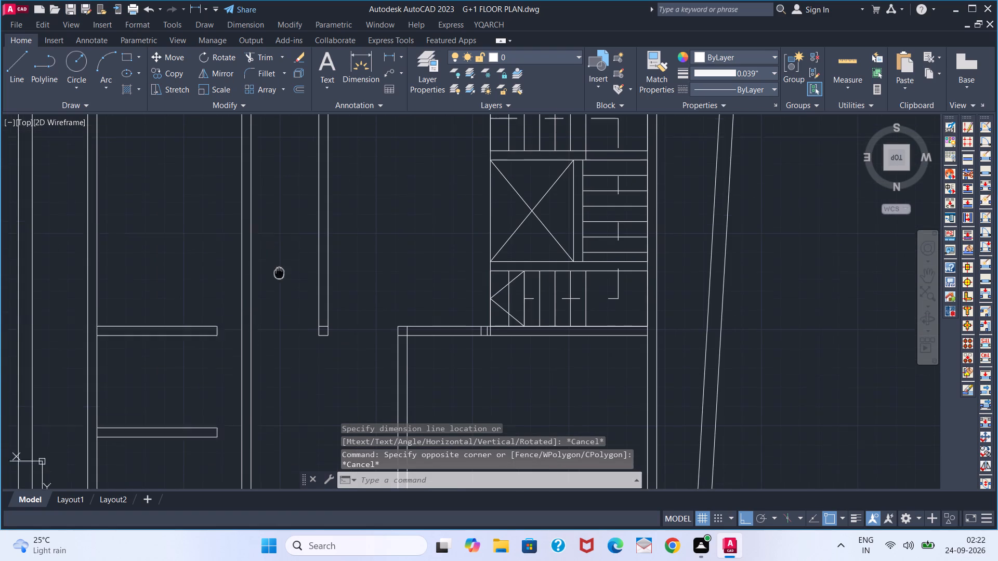
middle_drag(279, 288, 277, 327)
key(o)
key(Return)
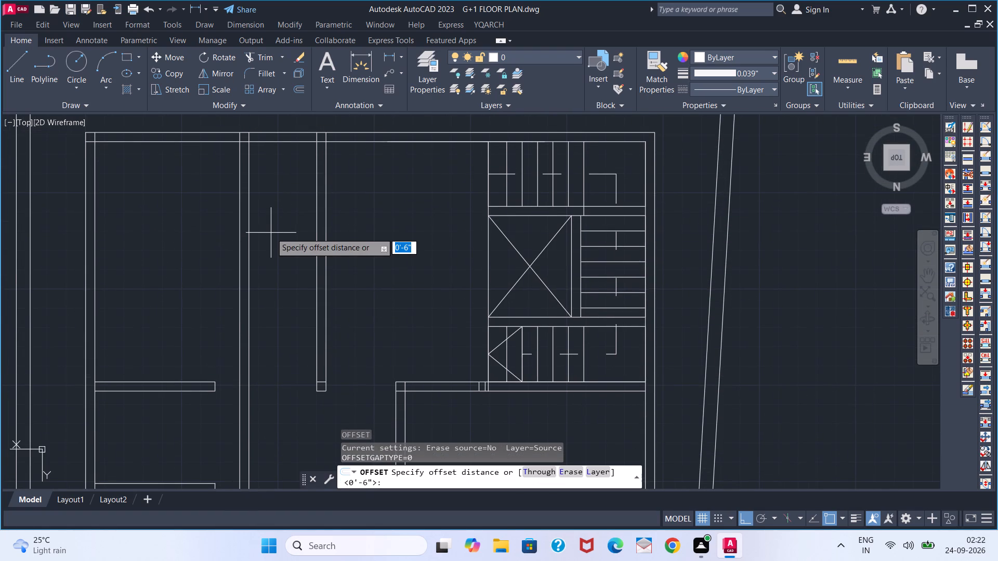
key(7)
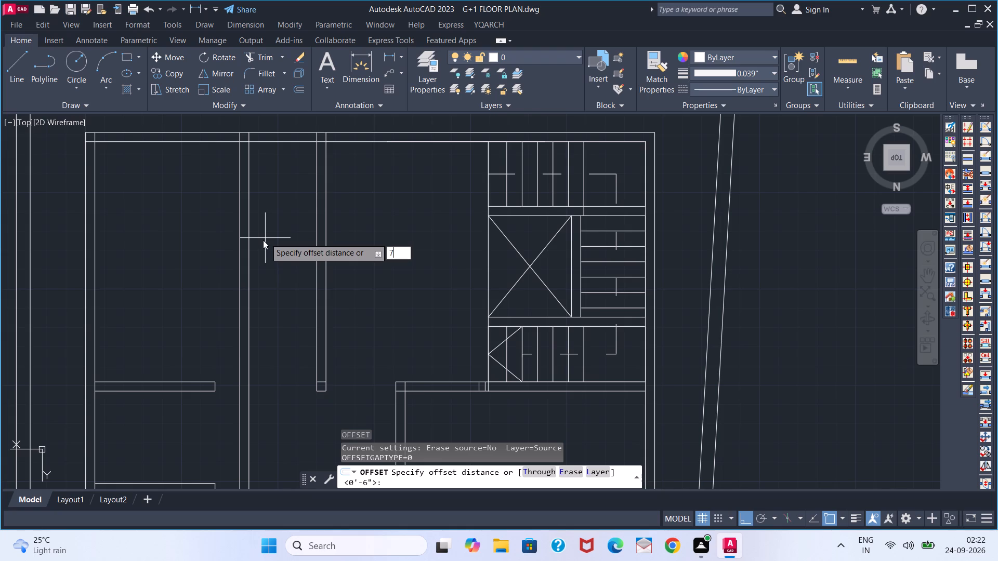
key(apostrophe)
key(Return)
click(287, 142)
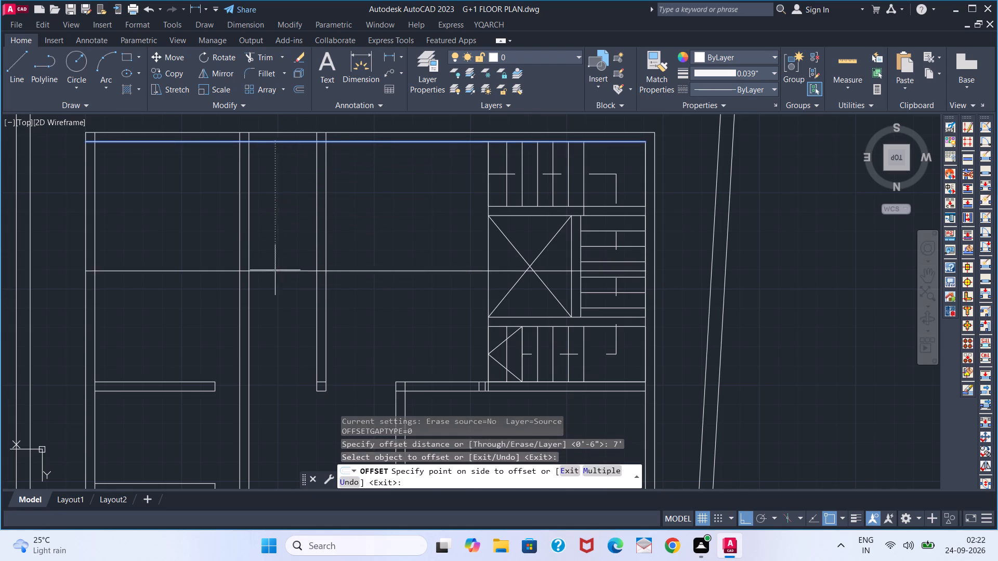
click(275, 270)
click(275, 271)
click(283, 271)
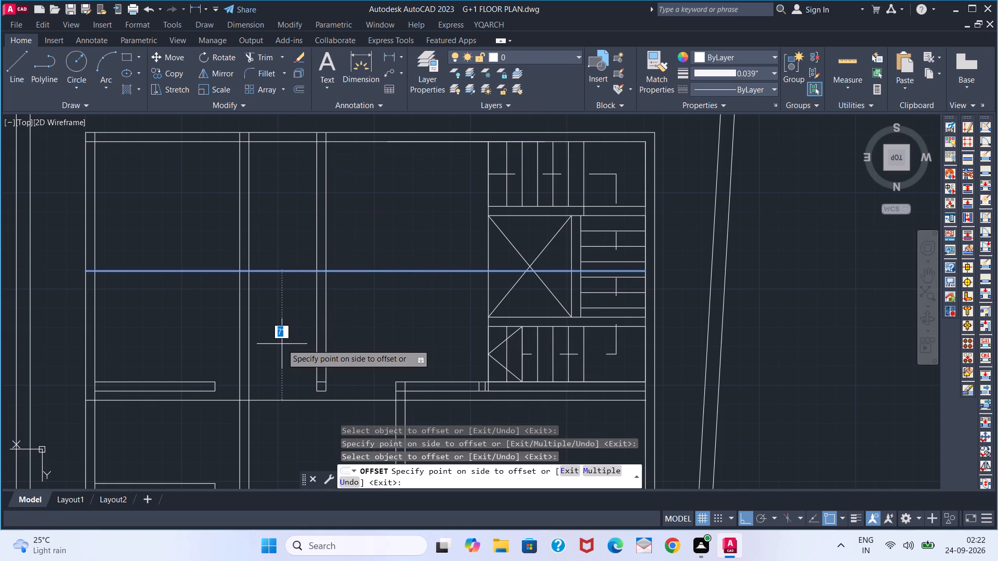
key(6)
key(Return)
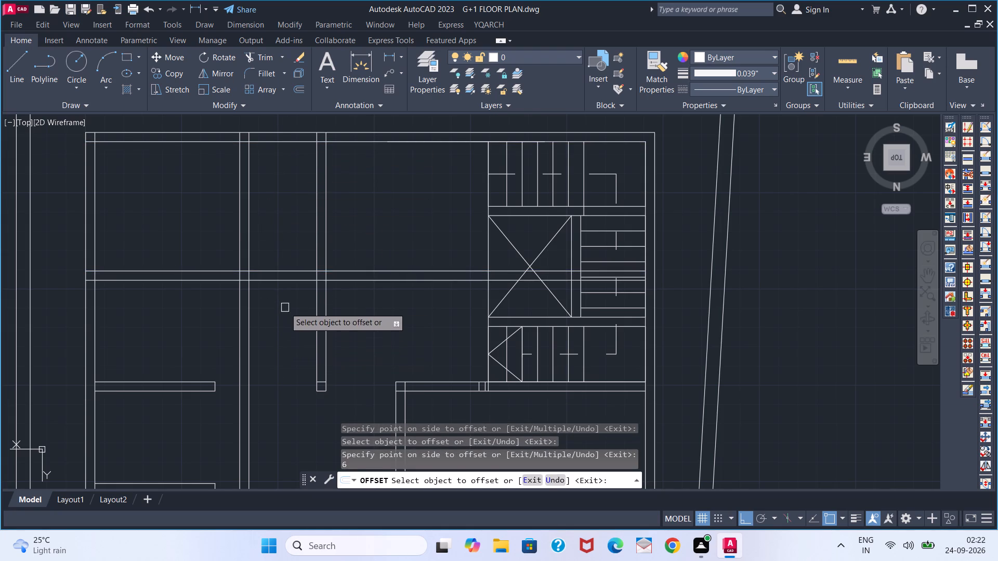
key(space)
Trim the new vertical wall's lines below and within the new horizontal wall so they end at its upper line.
scroll(278, 313, down, 2)
middle_drag(279, 325, 315, 301)
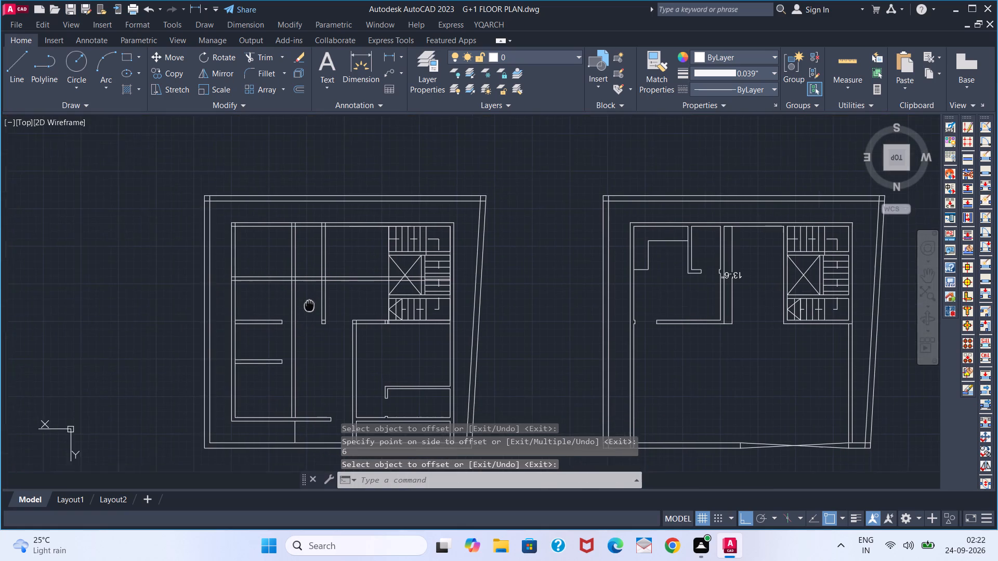
middle_drag(315, 301, 316, 301)
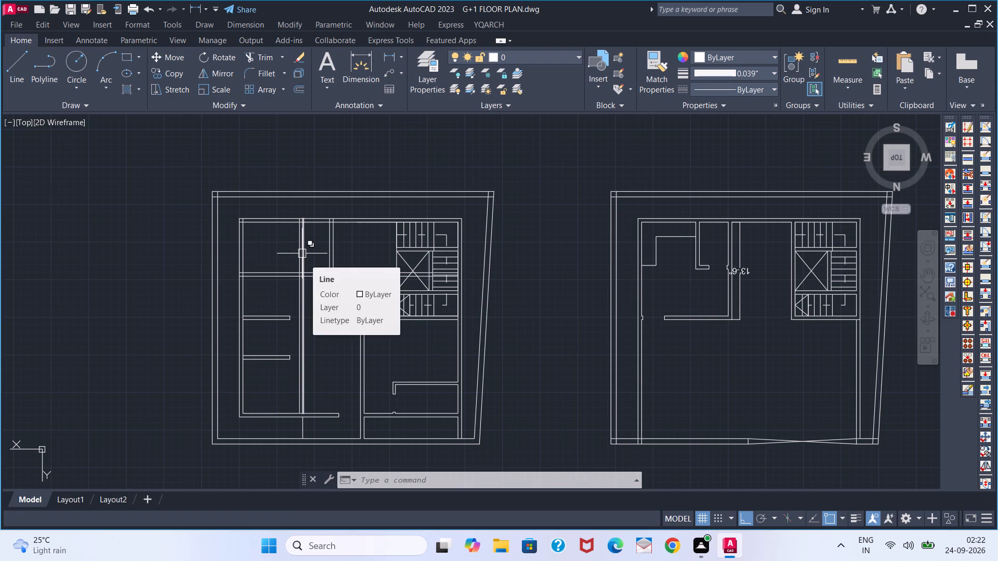
key(Escape)
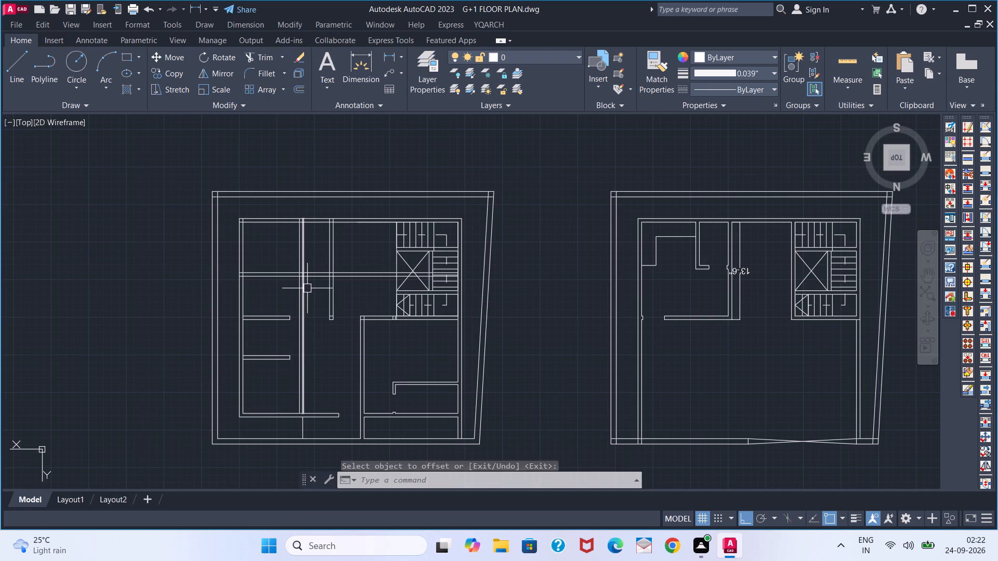
scroll(304, 296, up, 1)
text(TR)
key(space)
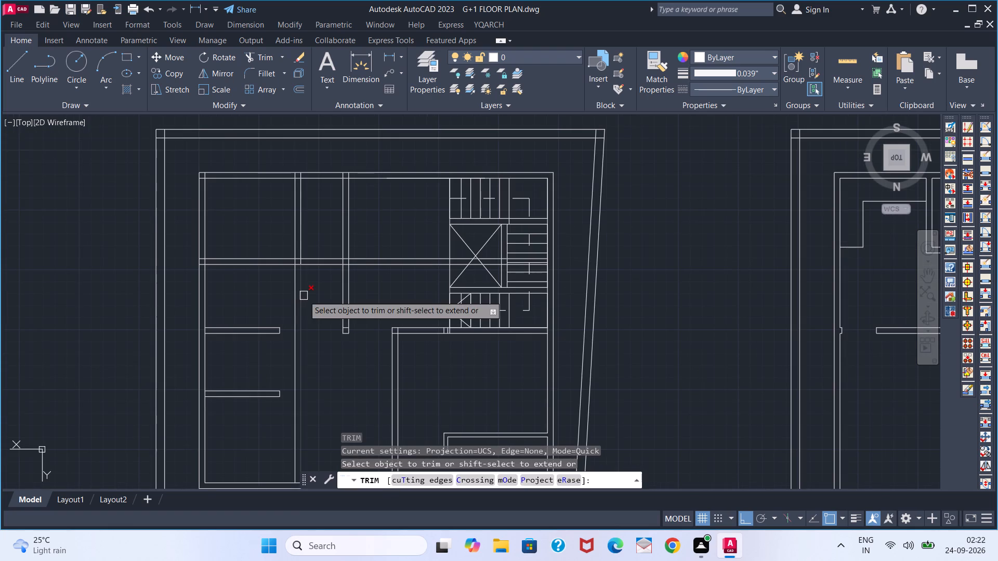
click(306, 296)
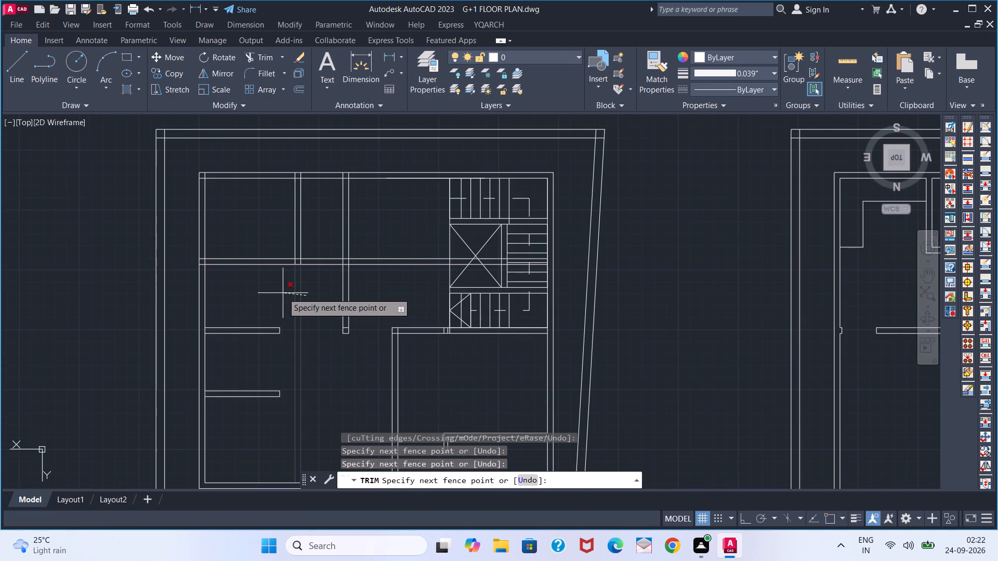
click(293, 293)
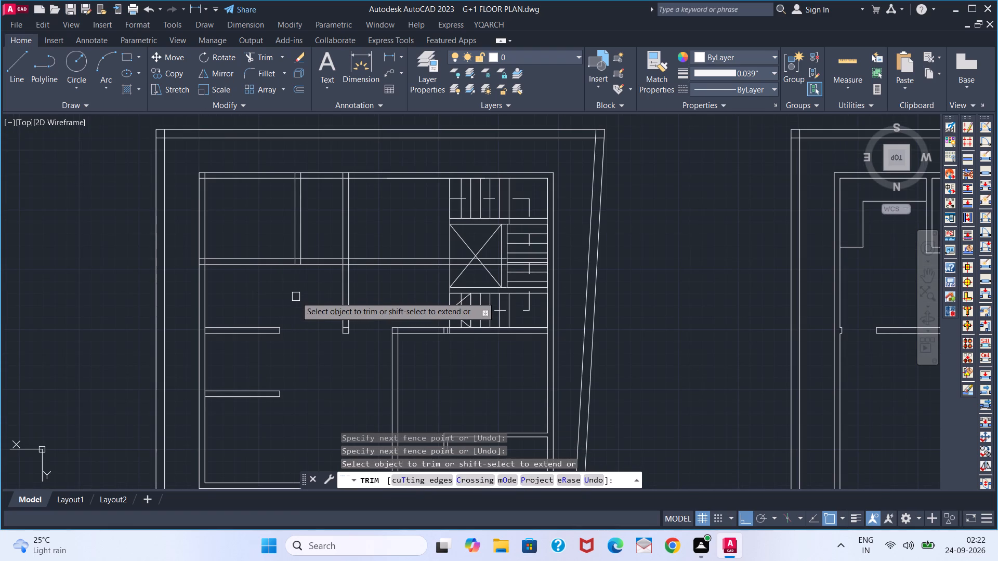
scroll(298, 262, up, 3)
click(302, 262)
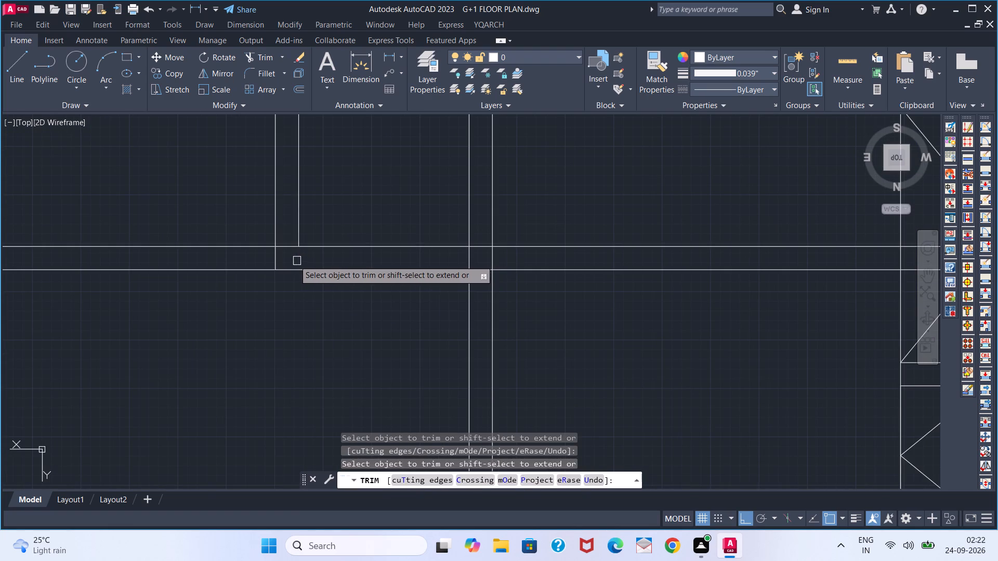
click(273, 253)
scroll(229, 305, down, 3)
key(space)
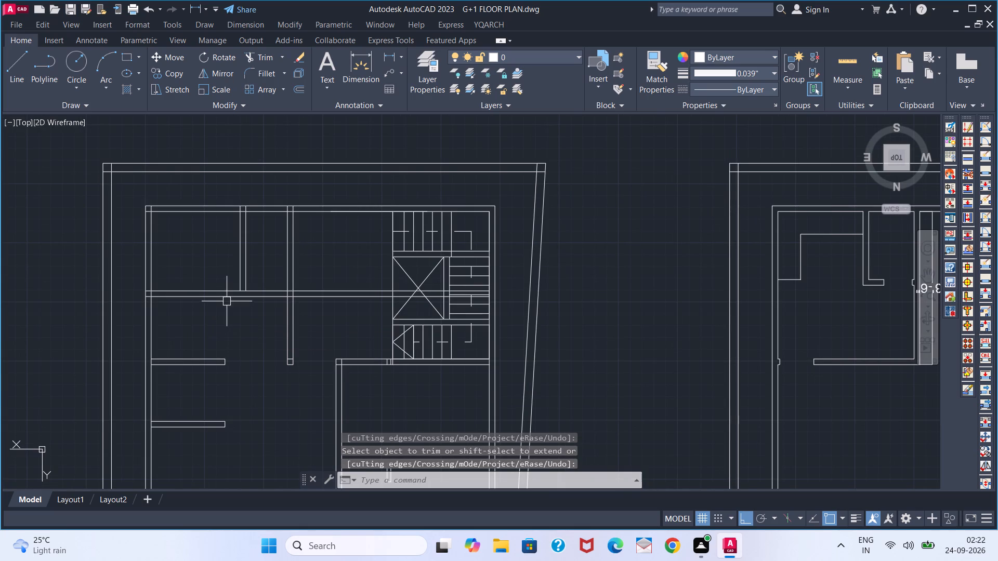
Add linear dimensions for the new corner room's 7' depth and 7'-10" width.
click(387, 56)
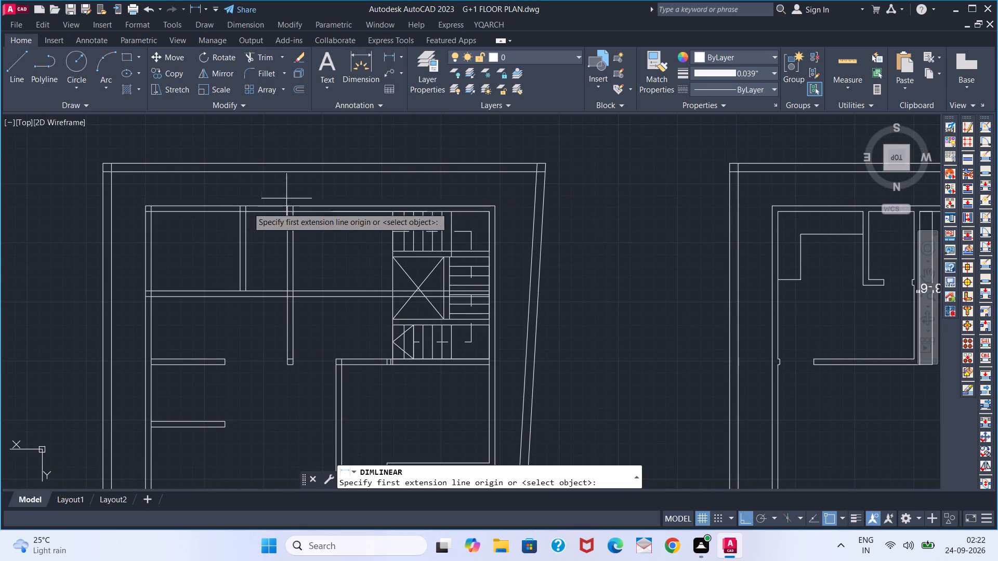
scroll(242, 218, up, 2)
click(235, 207)
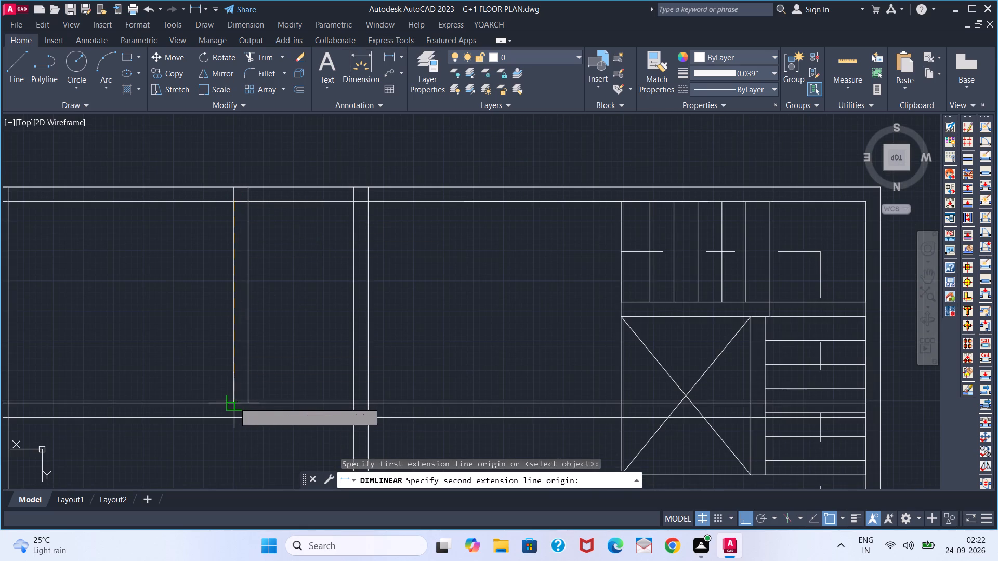
click(234, 402)
click(208, 383)
middle_drag(114, 352, 116, 353)
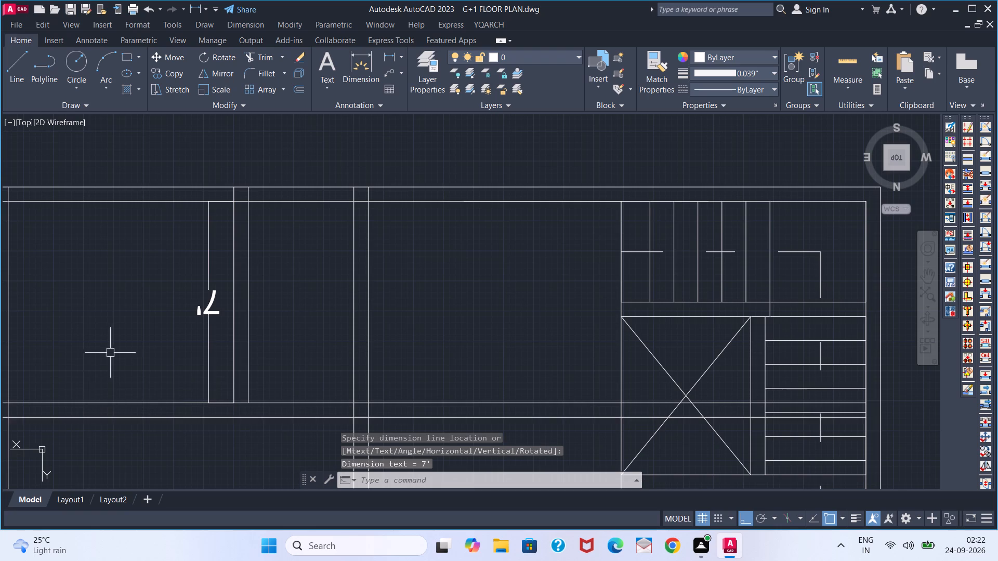
middle_drag(116, 353, 313, 305)
key(space)
click(212, 357)
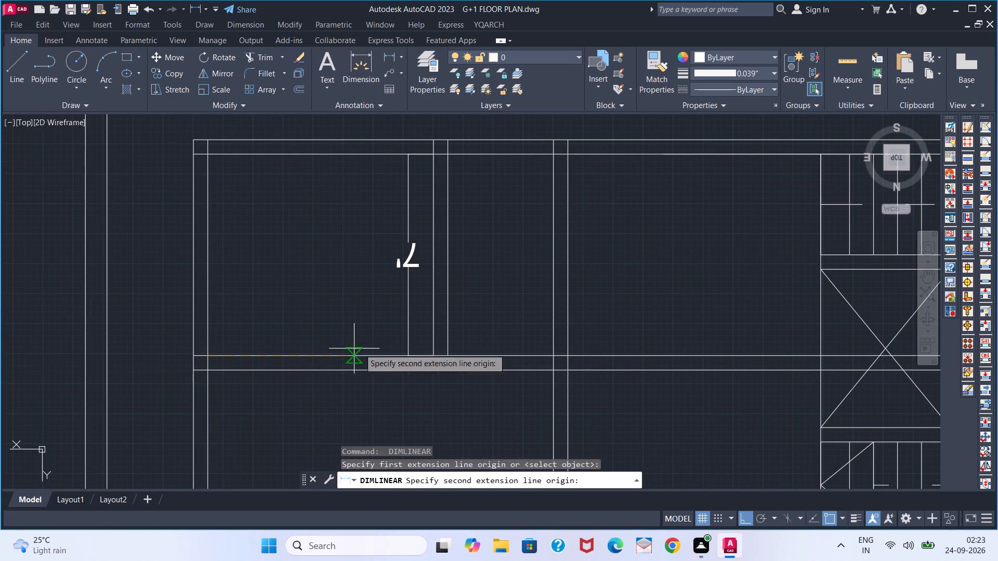
click(434, 357)
click(415, 335)
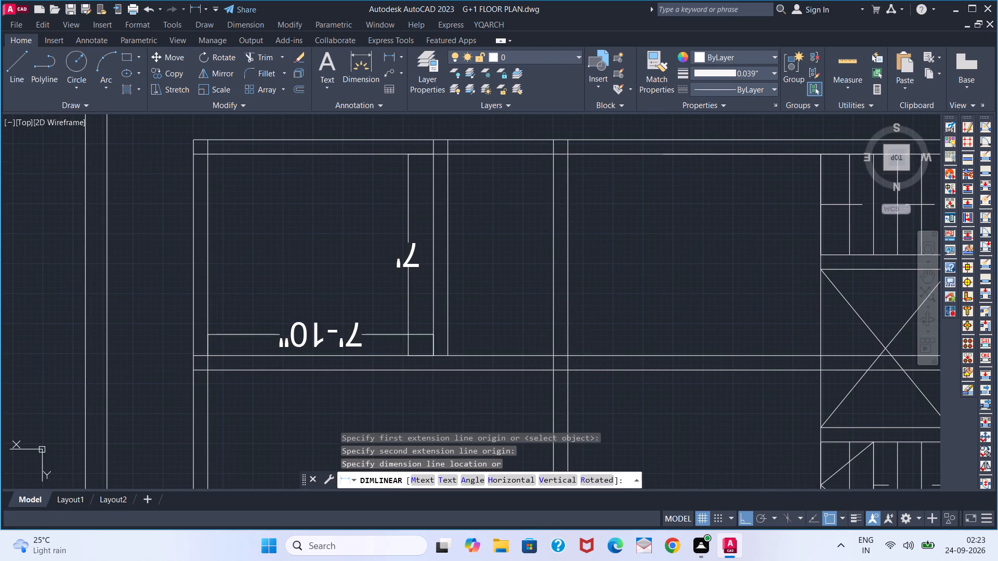
scroll(391, 332, down, 3)
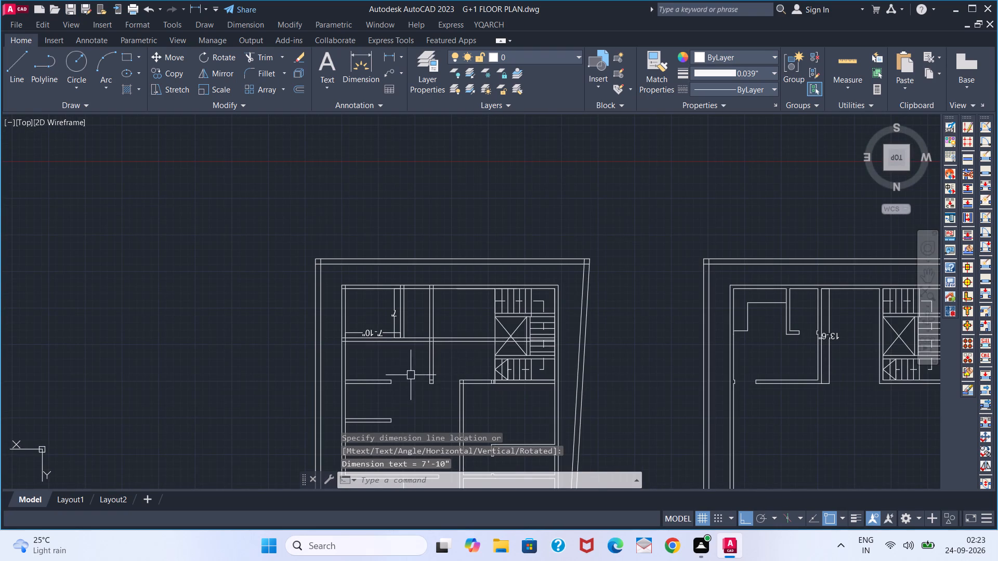
middle_drag(397, 360, 347, 326)
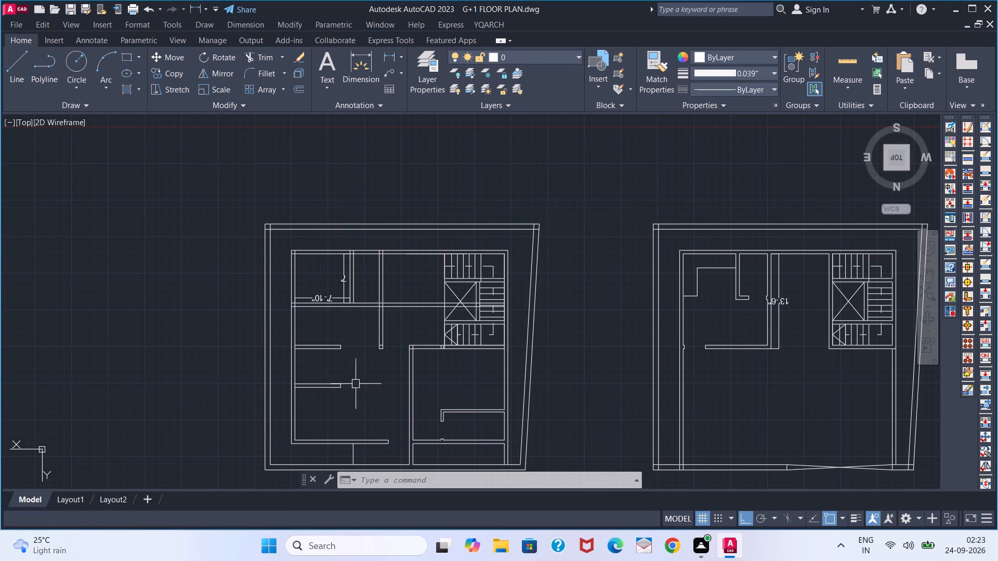
Measure the width between the left wall and the first vertical partition in the right plan's upper-left room.
key(space)
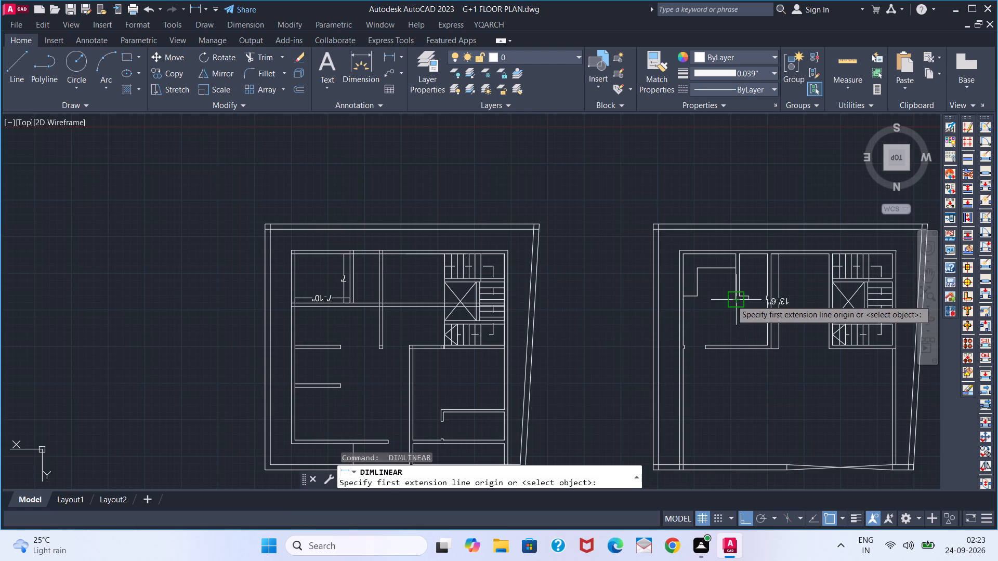
click(731, 300)
click(685, 301)
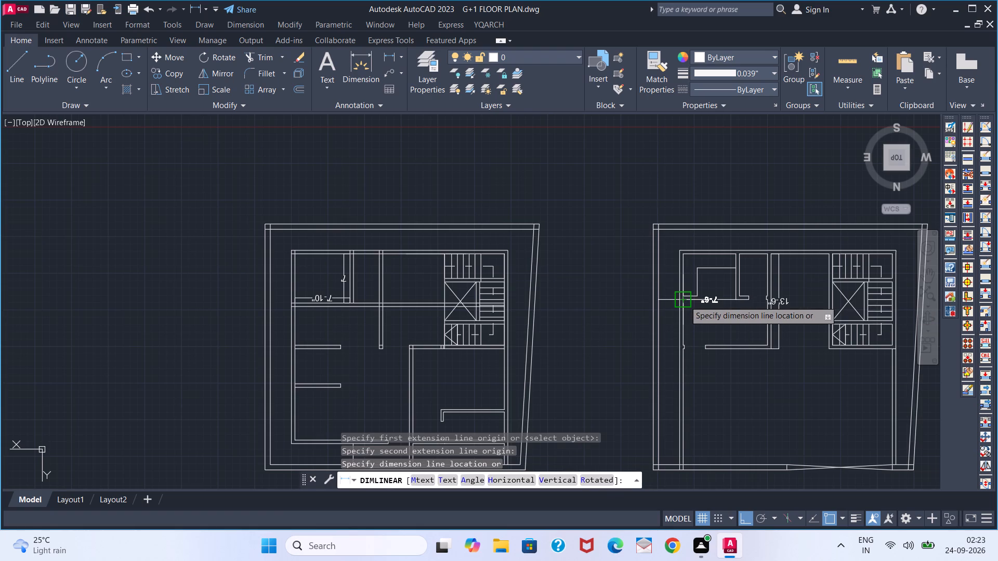
key(Escape)
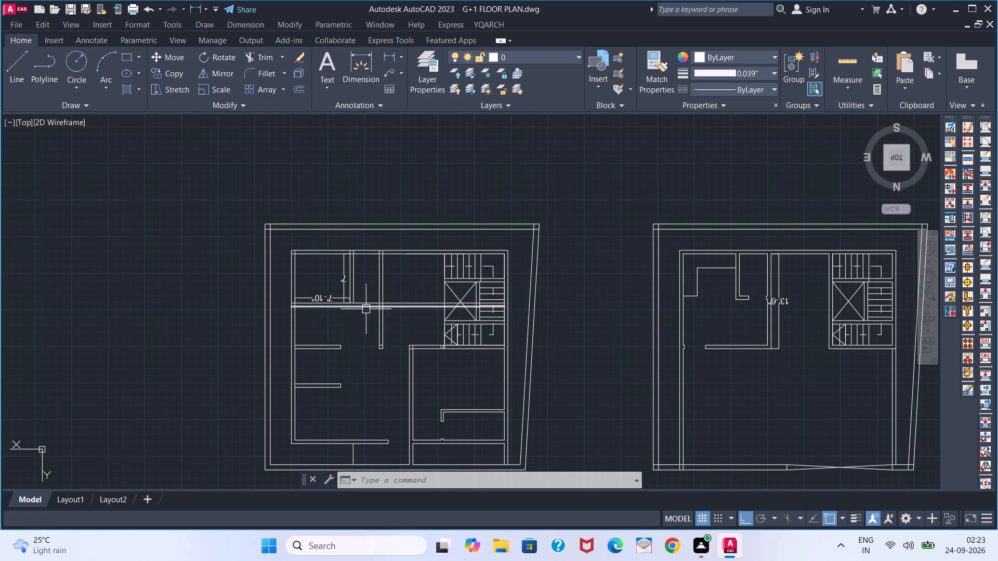
Measure the vertical gap between the new corner room's lower wall and the short partition below it in the left plan.
scroll(366, 309, up, 2)
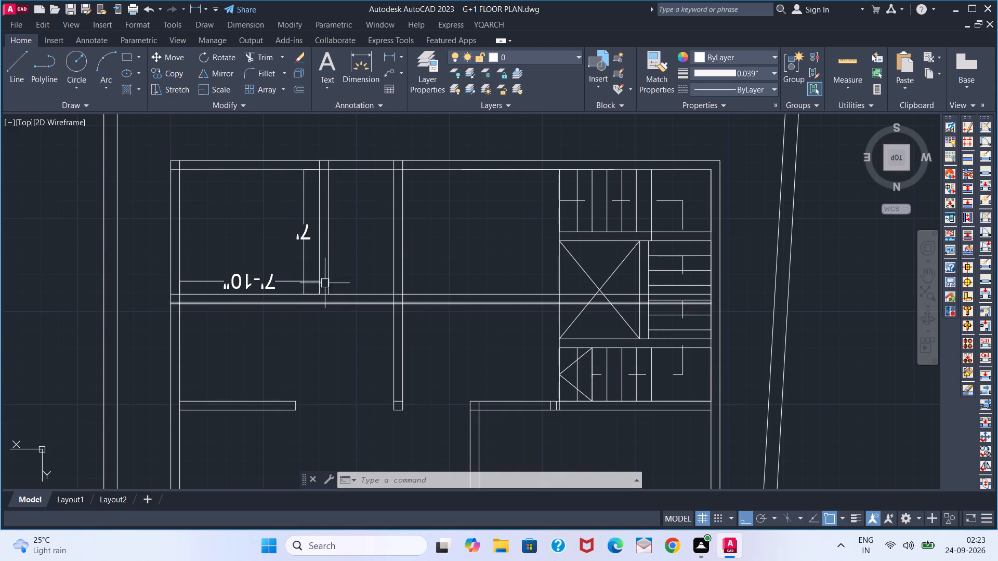
click(366, 284)
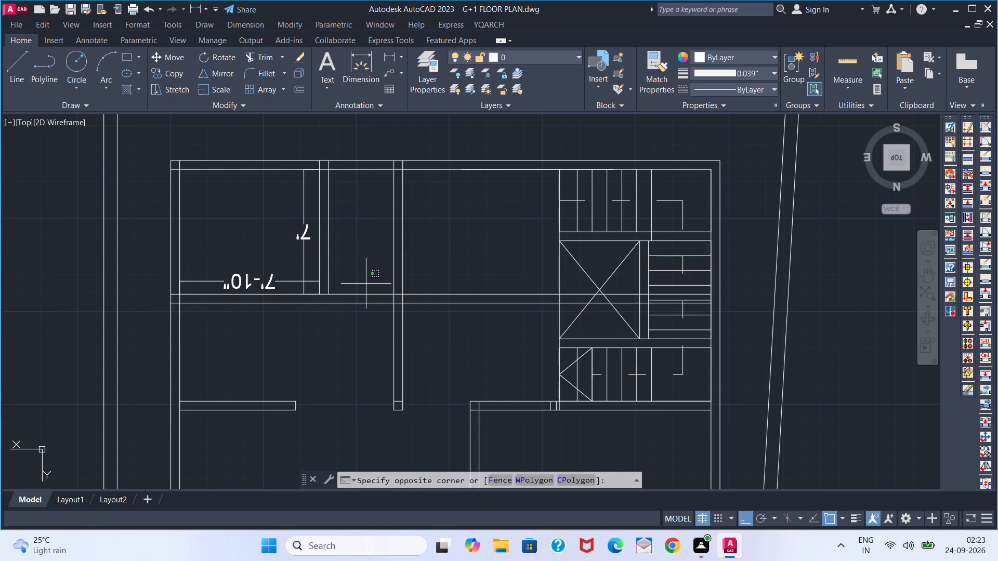
click(355, 317)
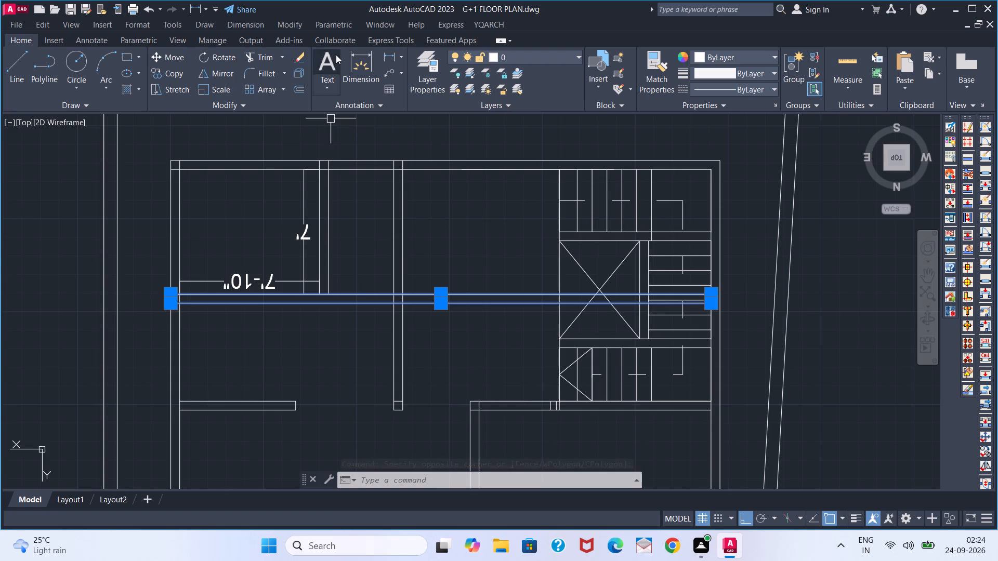
click(369, 51)
click(381, 49)
click(396, 53)
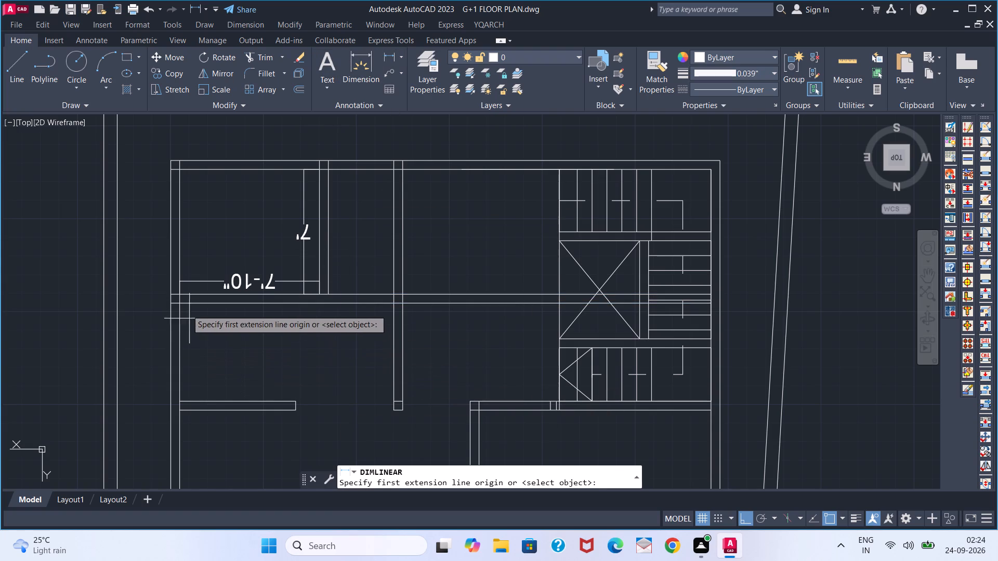
click(186, 309)
click(186, 398)
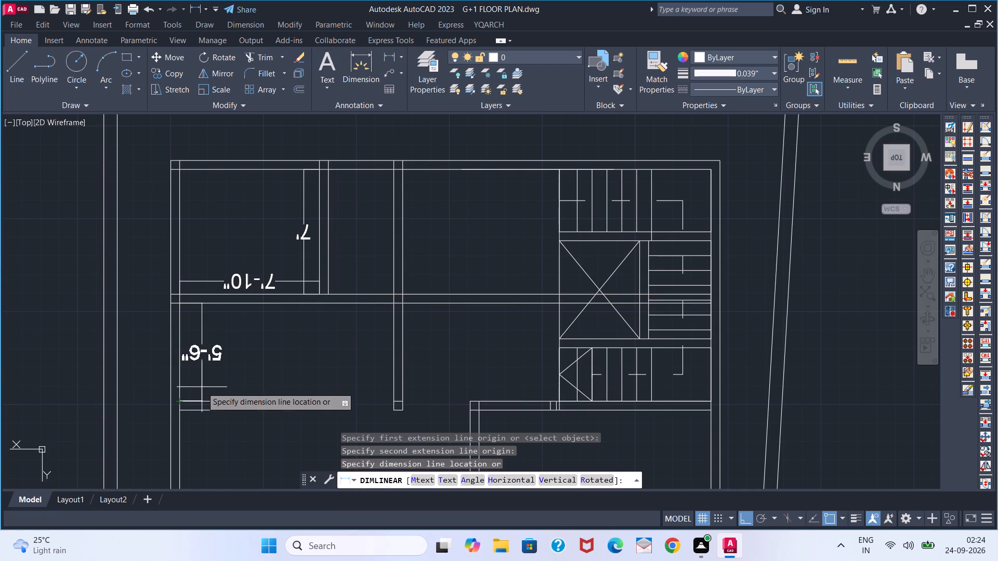
key(Escape)
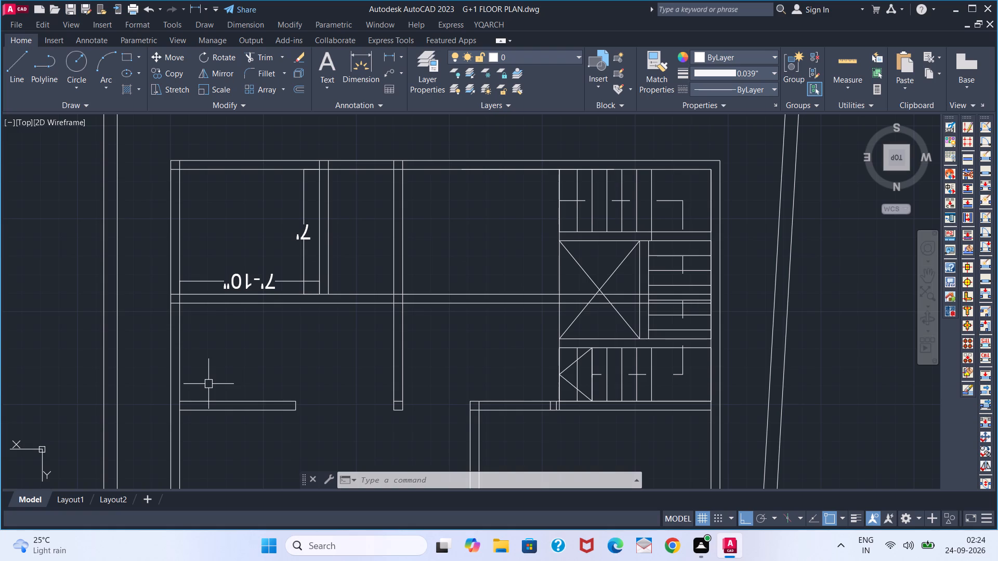
Offset the upper line of the lower-right room's bottom wall 3'2" upward, beside the central vertical wall.
scroll(241, 383, down, 3)
middle_drag(288, 420, 214, 380)
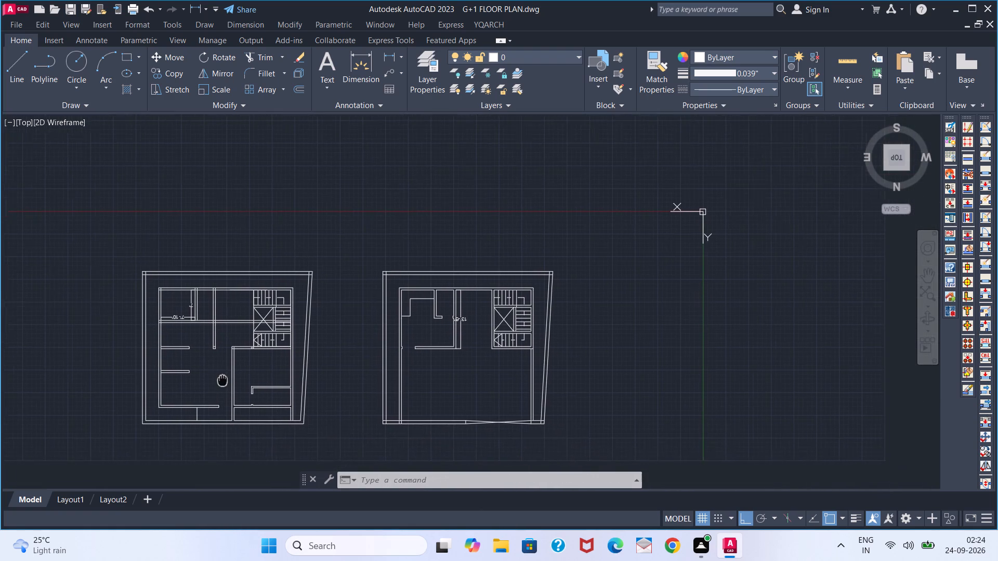
middle_drag(214, 380, 206, 387)
scroll(178, 382, up, 2)
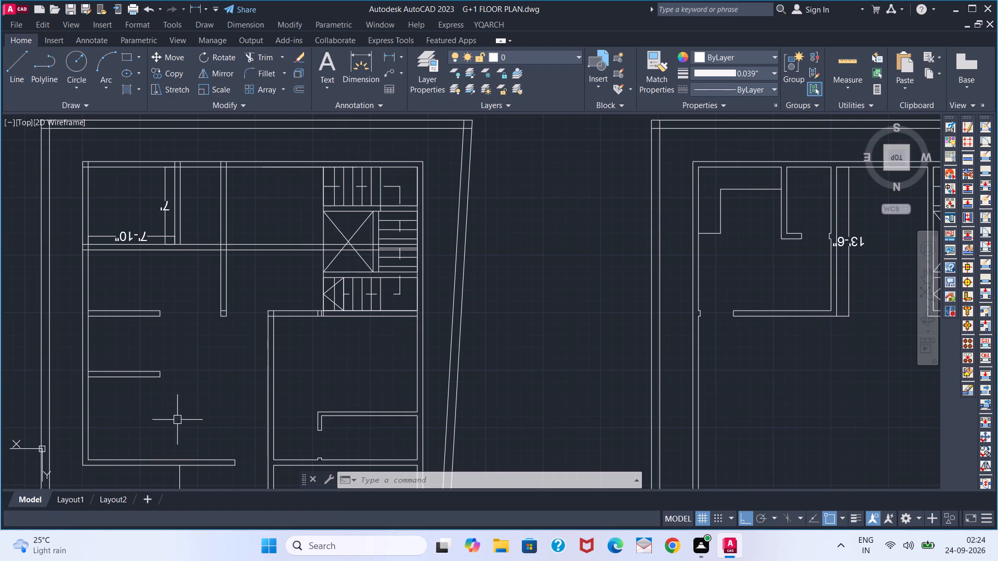
scroll(262, 458, up, 1)
scroll(195, 440, down, 1)
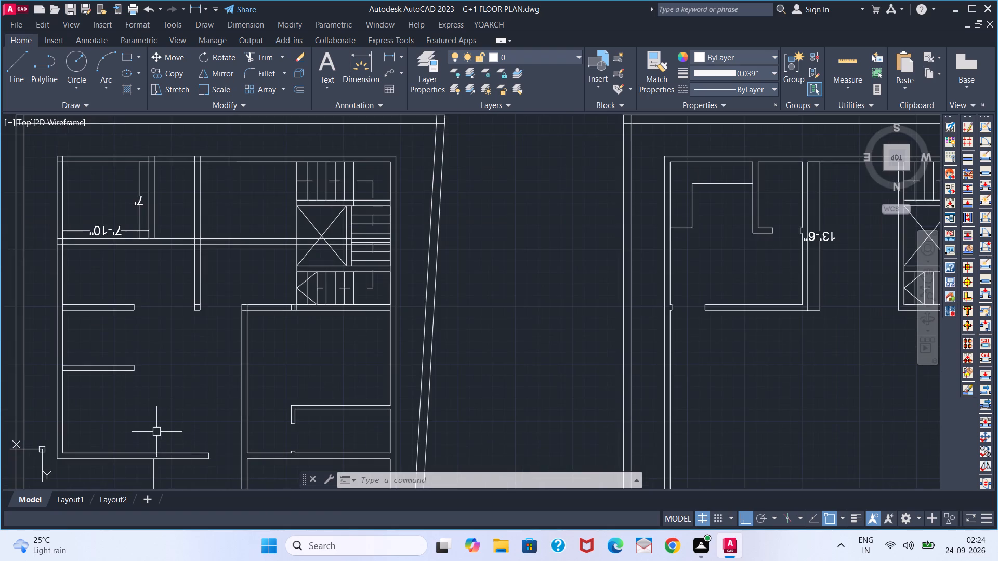
middle_drag(156, 432, 304, 358)
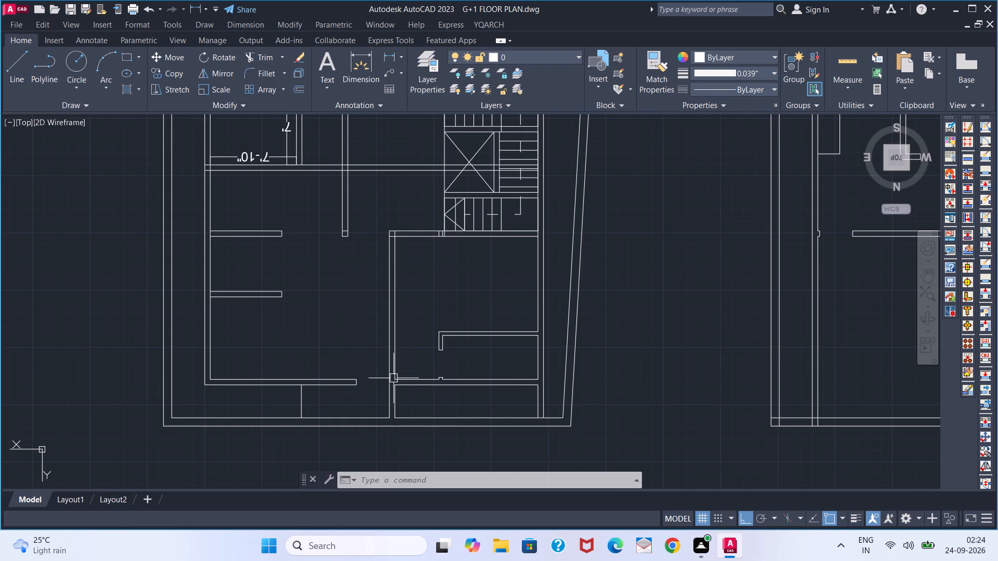
scroll(395, 378, up, 3)
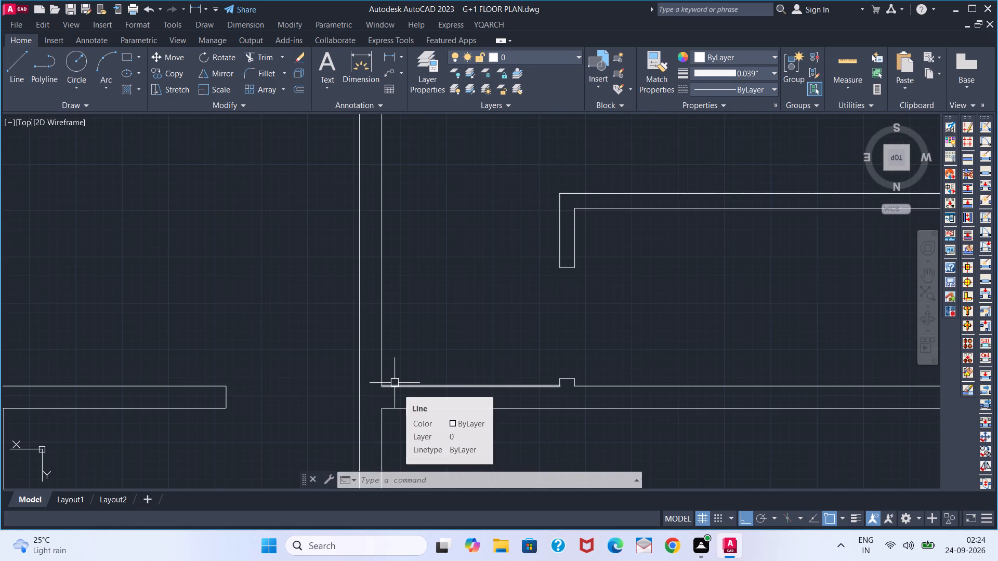
key(o)
key(Return)
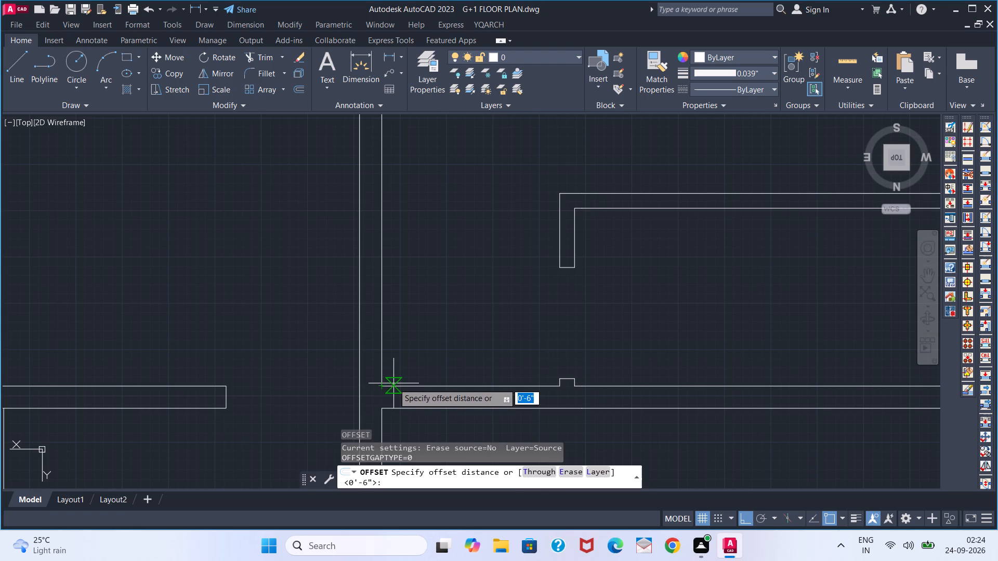
text(3'2)
key(Return)
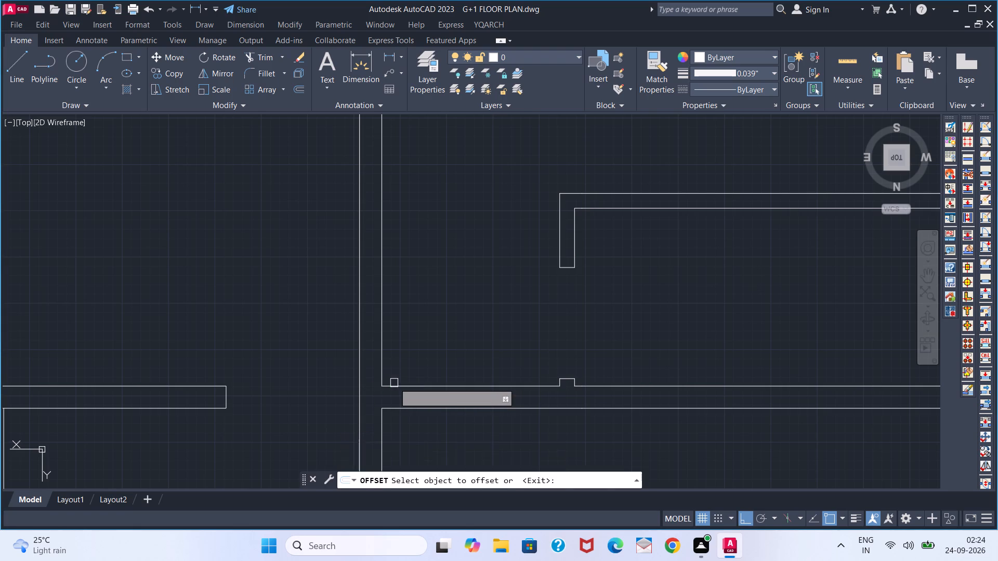
click(399, 387)
click(412, 303)
key(space)
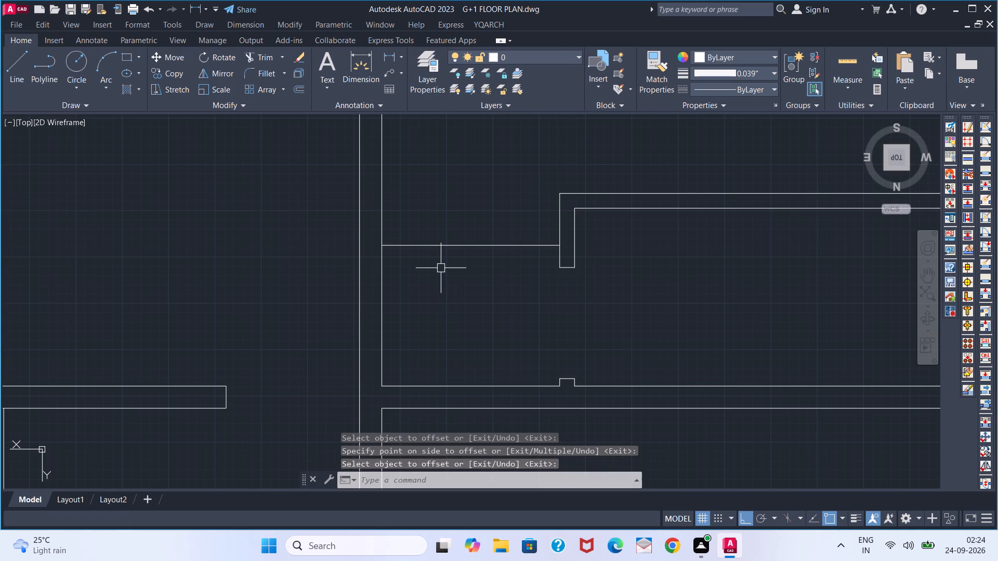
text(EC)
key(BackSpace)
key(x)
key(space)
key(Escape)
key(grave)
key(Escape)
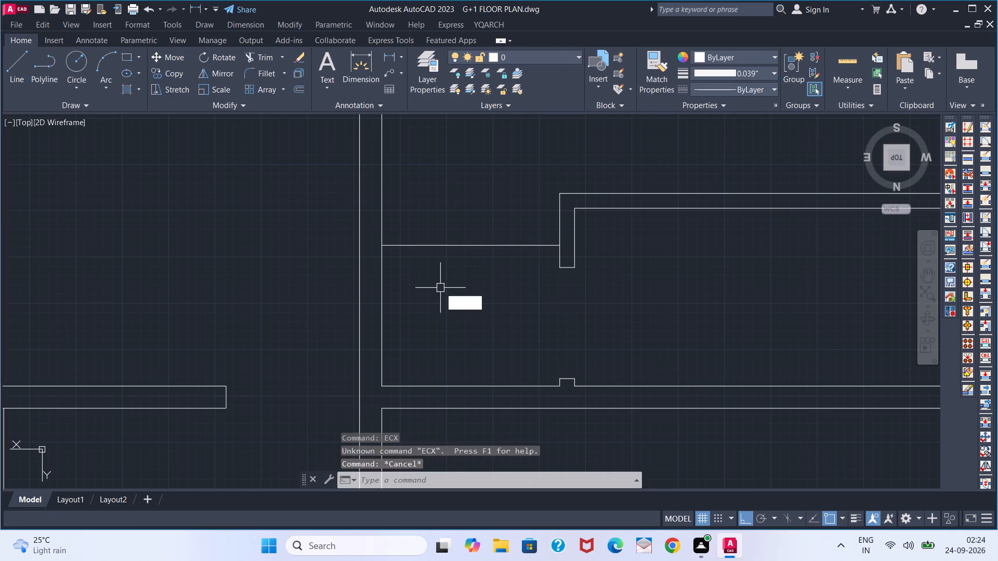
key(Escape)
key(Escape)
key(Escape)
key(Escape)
Extend the new offset line across the thickness of the central vertical wall.
text(EX)
key(space)
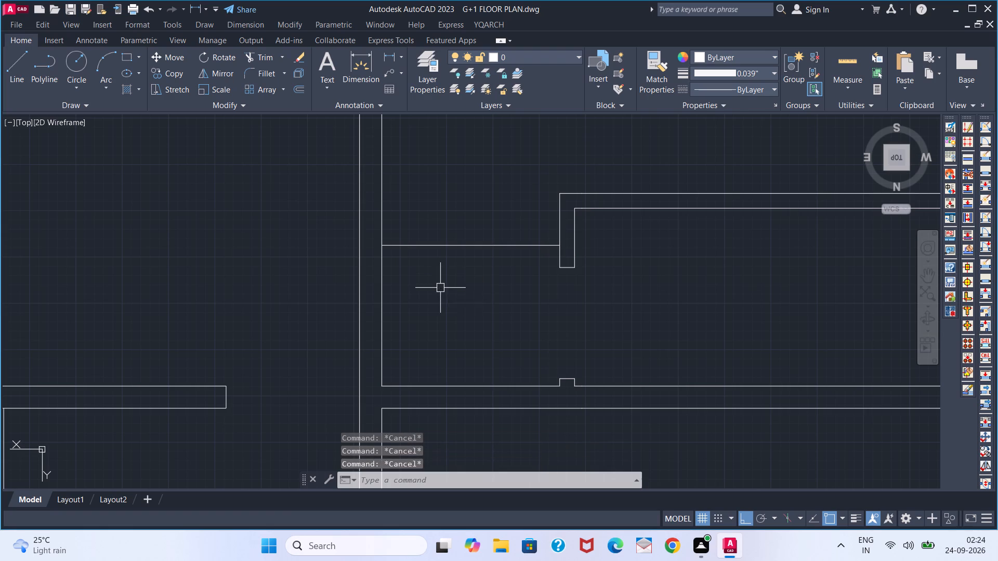
click(451, 246)
key(space)
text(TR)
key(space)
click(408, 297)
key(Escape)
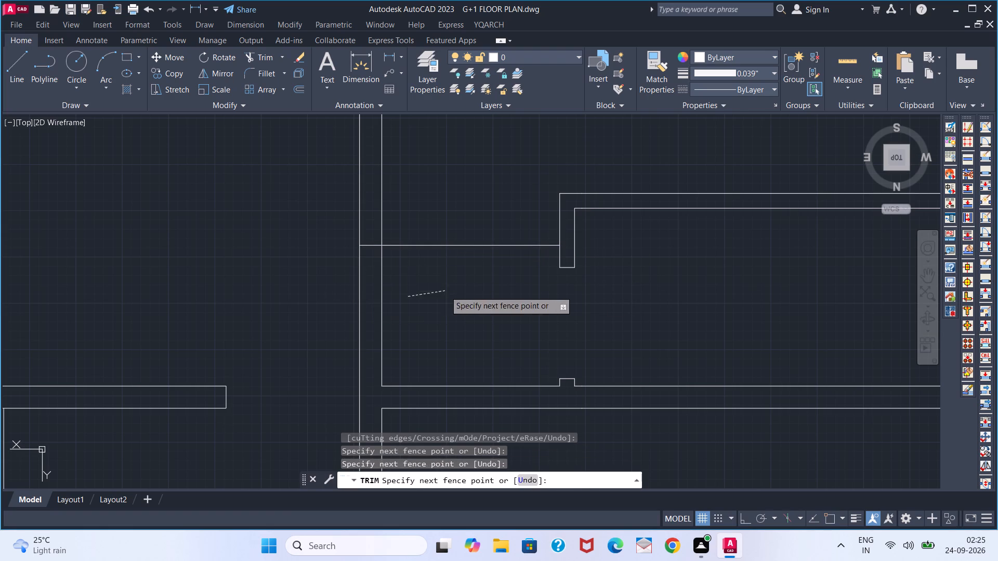
Extend the bottom wall's upper line across the thickness of the central vertical wall.
middle_drag(415, 382, 427, 337)
text(EX)
key(space)
click(418, 340)
key(space)
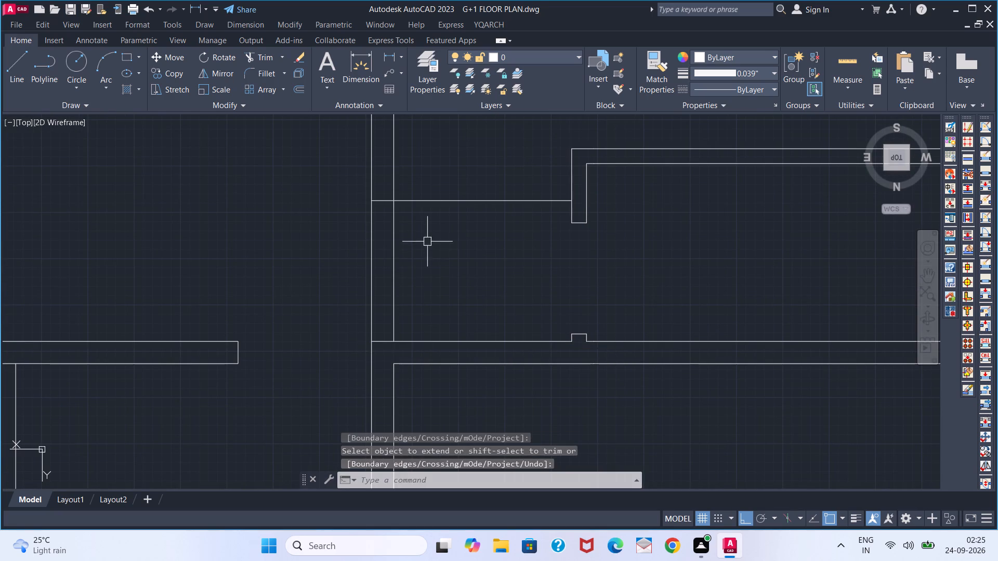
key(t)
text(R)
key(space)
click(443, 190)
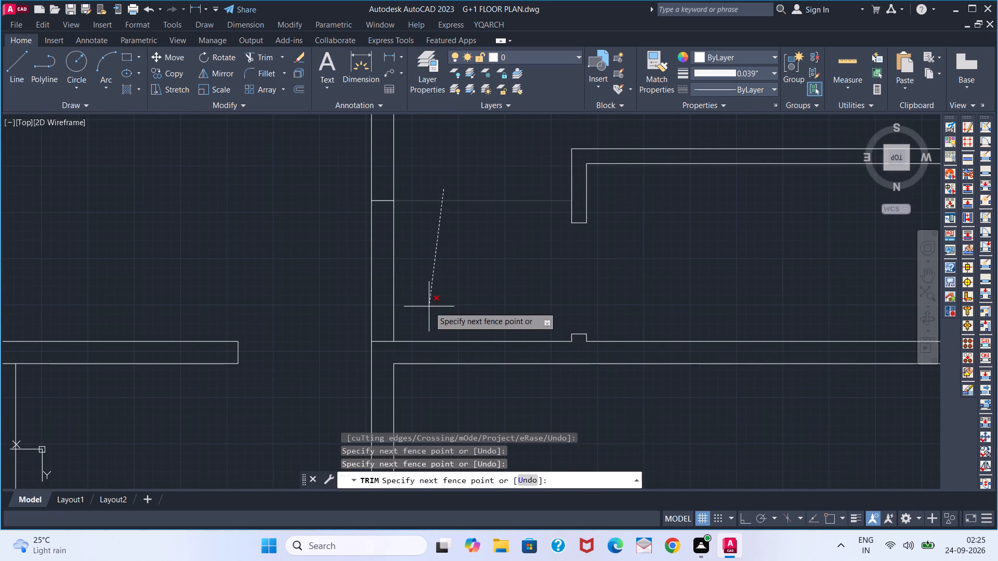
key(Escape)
Trim the central wall's two lines between the extended lines and remove the offset line's excess to form a door opening.
click(440, 248)
key(space)
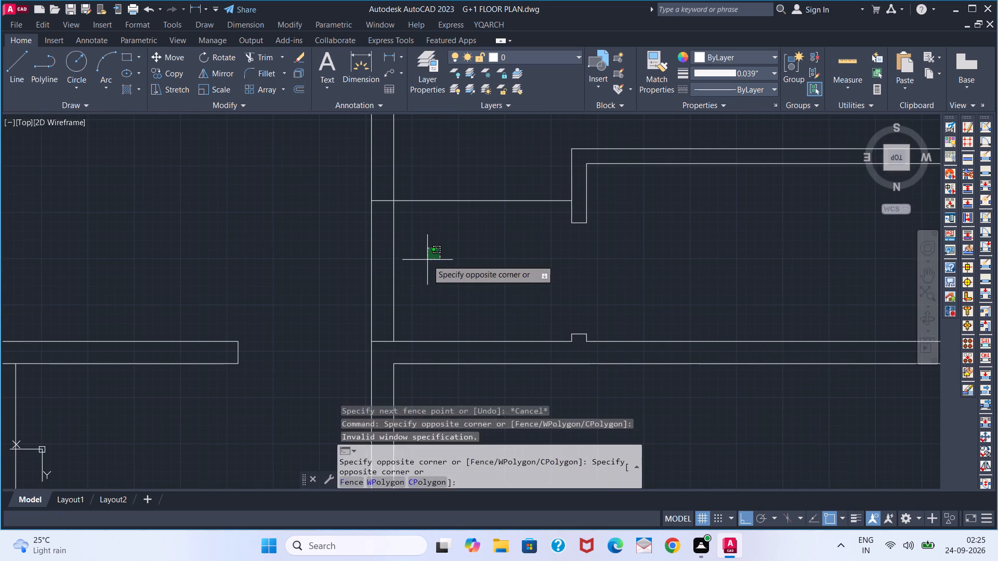
click(427, 260)
key(space)
click(427, 260)
click(355, 267)
key(space)
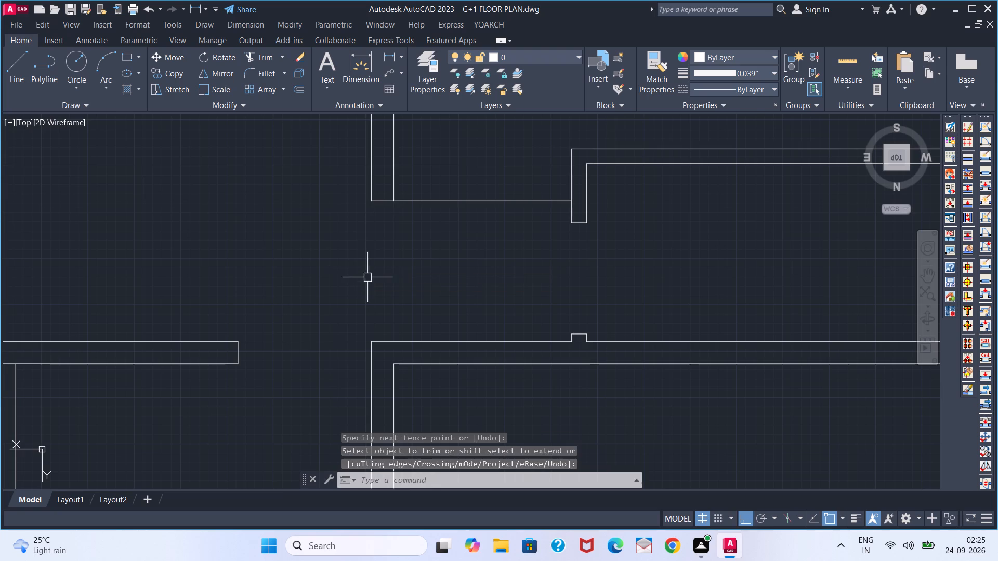
key(space)
click(466, 205)
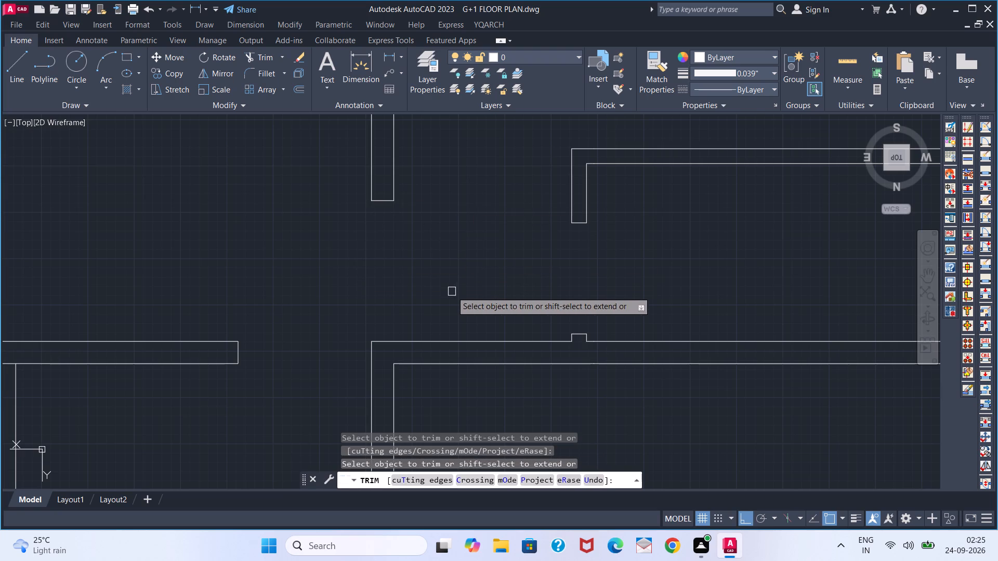
scroll(452, 291, down, 1)
key(space)
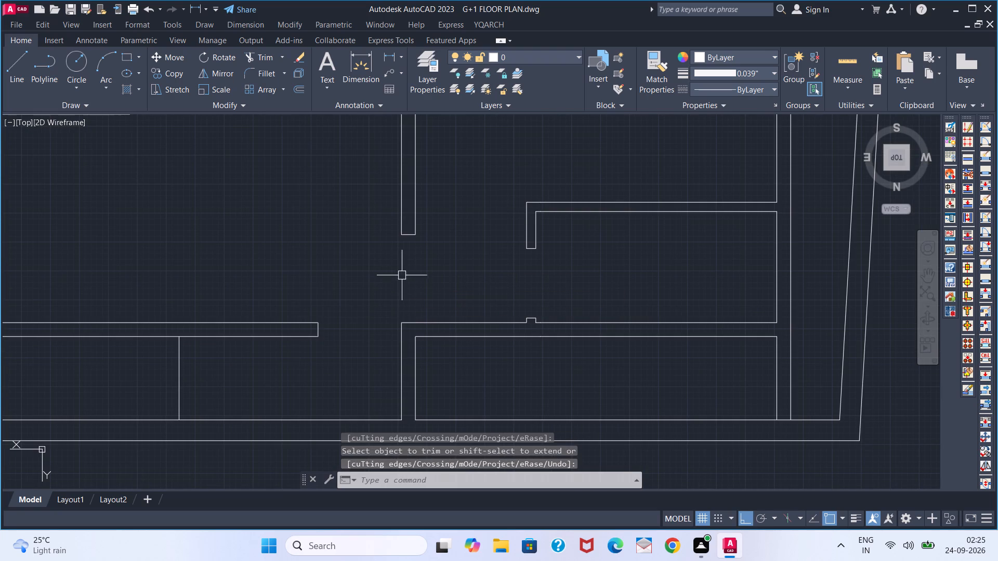
Draw a 2" door jamb projection across the central wall's thickness at the lower side of the new opening.
key(l)
key(Return)
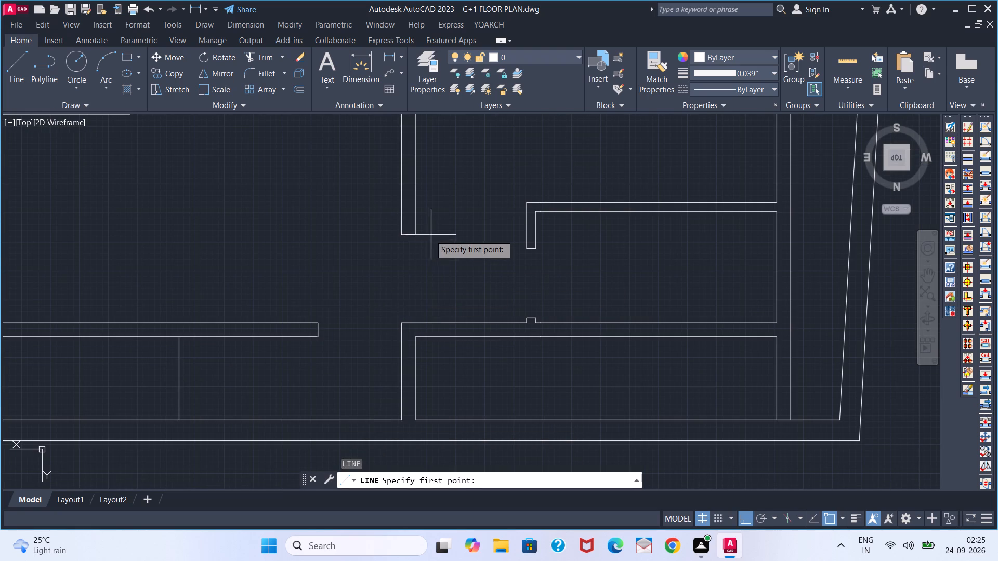
click(414, 316)
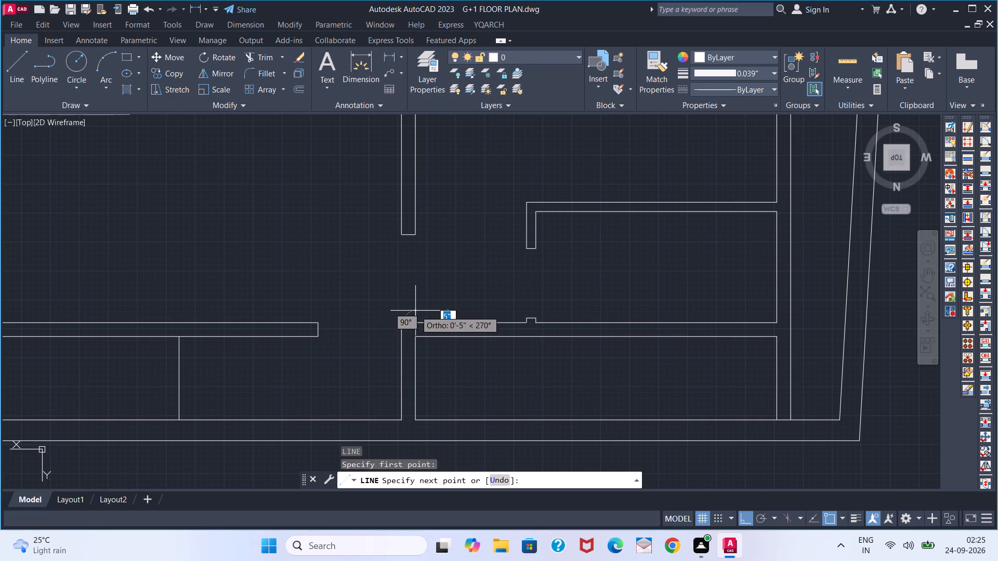
key(2)
key(Return)
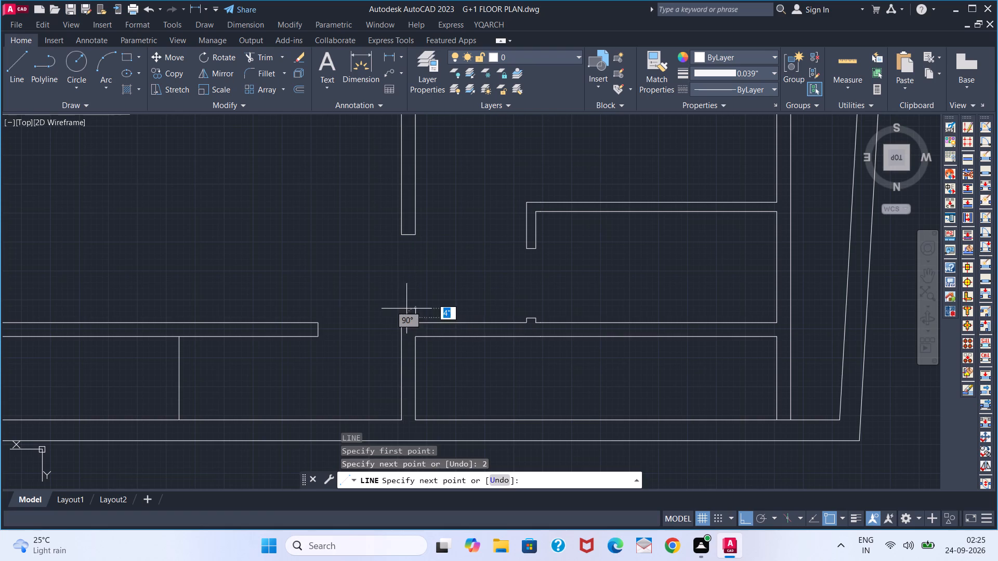
scroll(401, 303, up, 2)
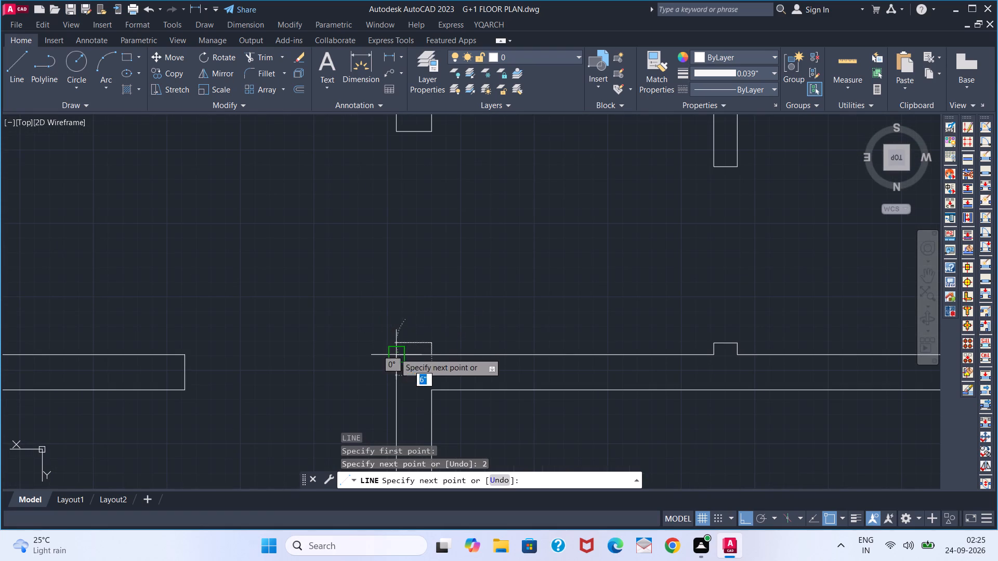
click(395, 345)
click(396, 354)
key(space)
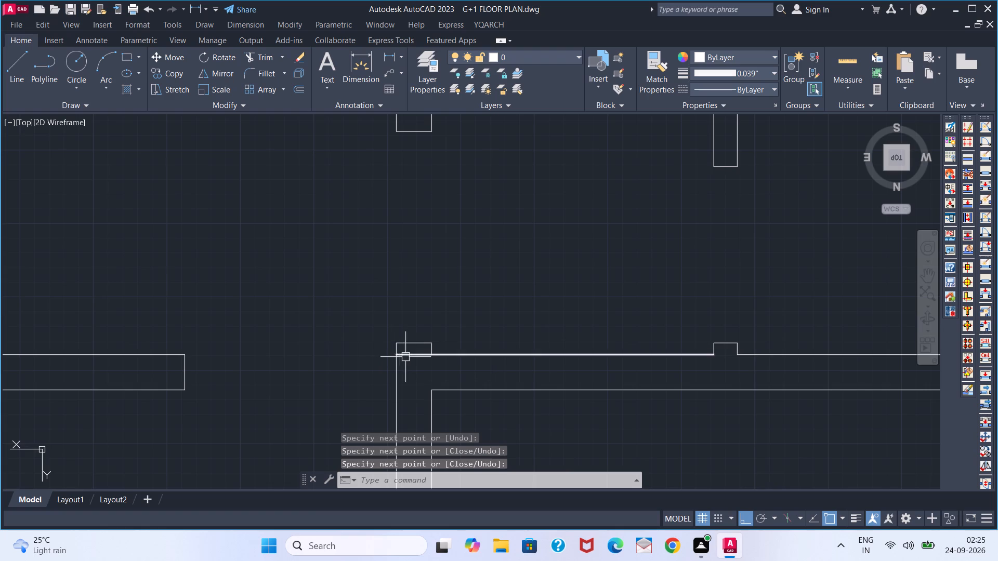
Trim the wall line beneath the new jamb projection so it joins the central wall.
key(t)
text(R)
key(space)
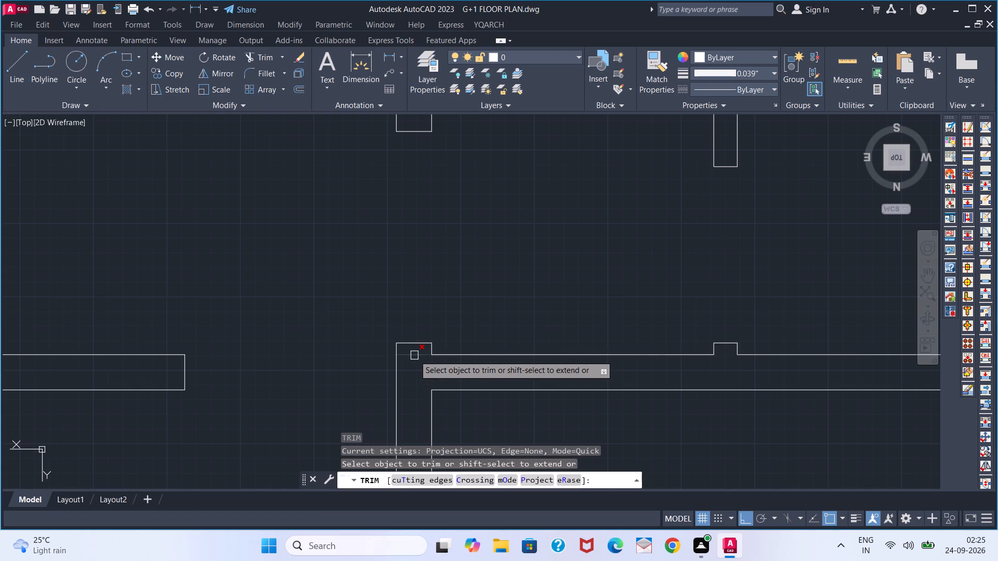
click(414, 355)
key(space)
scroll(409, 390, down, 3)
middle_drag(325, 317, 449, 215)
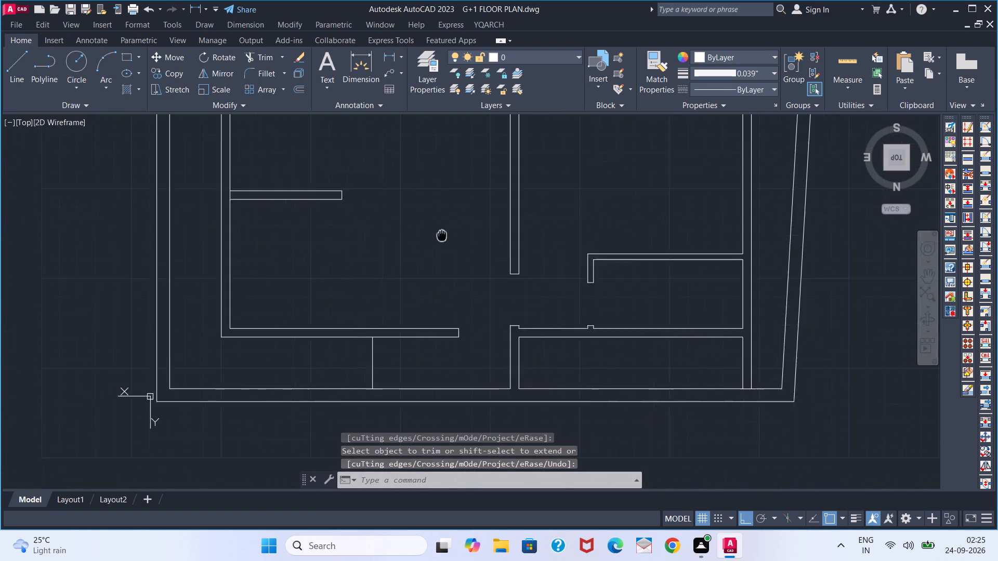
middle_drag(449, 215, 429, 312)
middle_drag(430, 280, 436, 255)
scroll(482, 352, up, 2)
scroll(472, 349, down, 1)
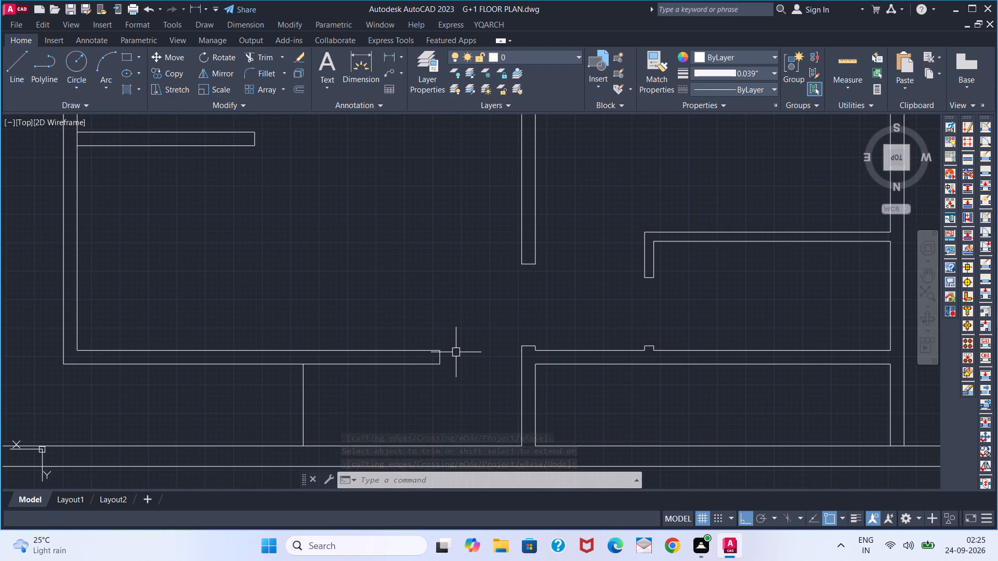
Inspect the left plan from the new bottom-wall opening up to the dimensioned corner room and staircase.
scroll(442, 356, up, 1)
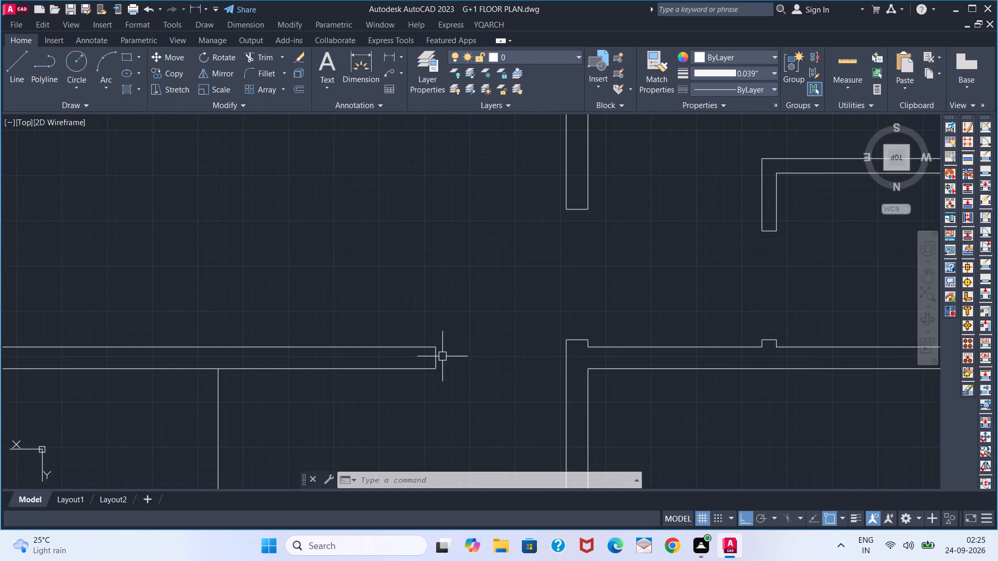
scroll(442, 356, up, 1)
scroll(442, 355, down, 2)
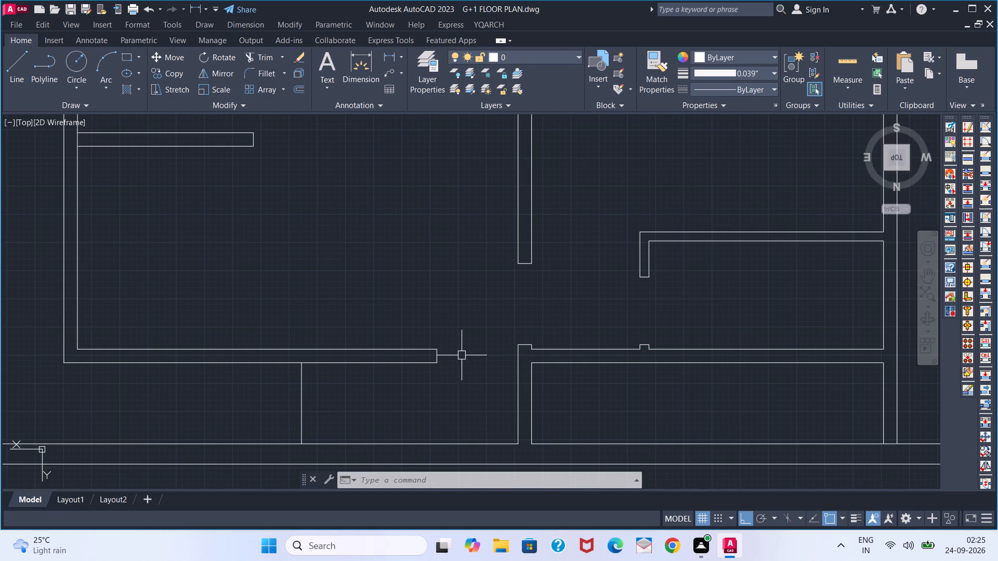
scroll(458, 348, down, 1)
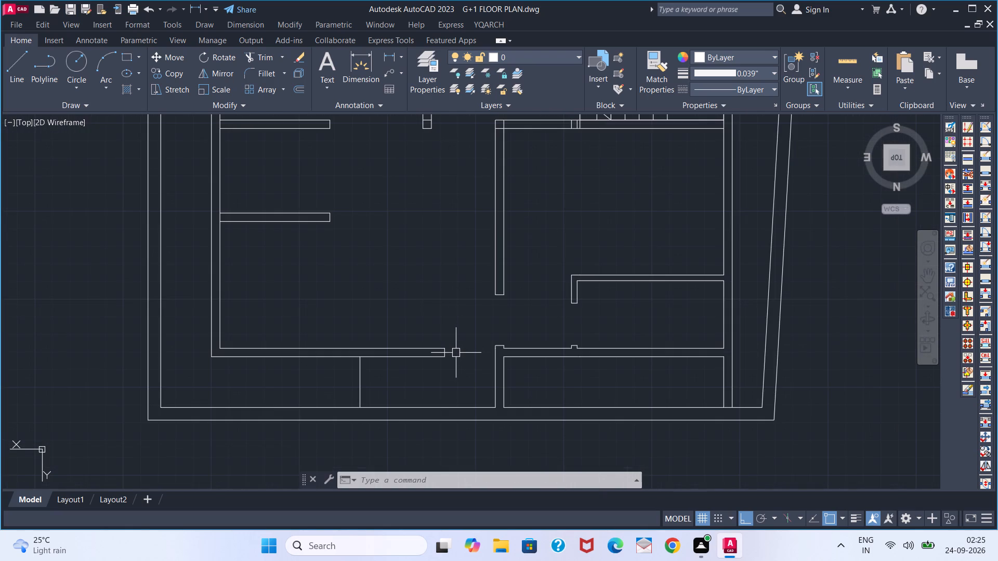
scroll(452, 353, up, 1)
scroll(449, 352, down, 2)
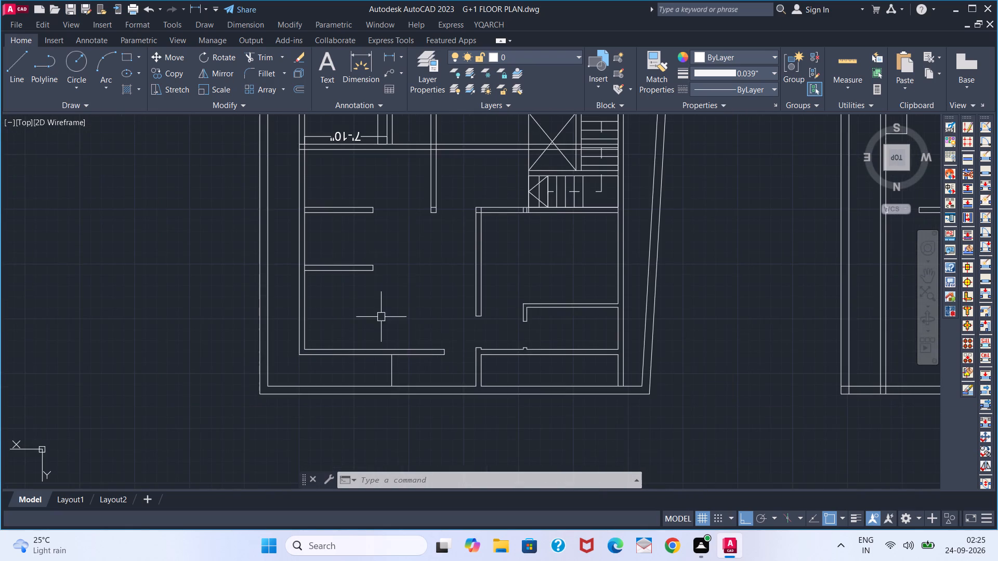
middle_drag(380, 320, 381, 365)
middle_drag(403, 305, 358, 378)
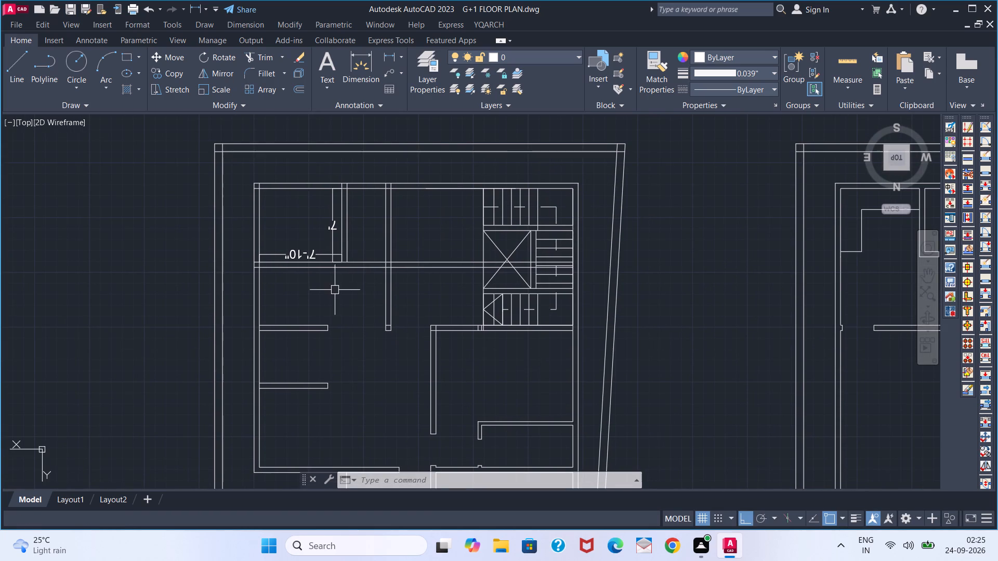
scroll(363, 260, up, 2)
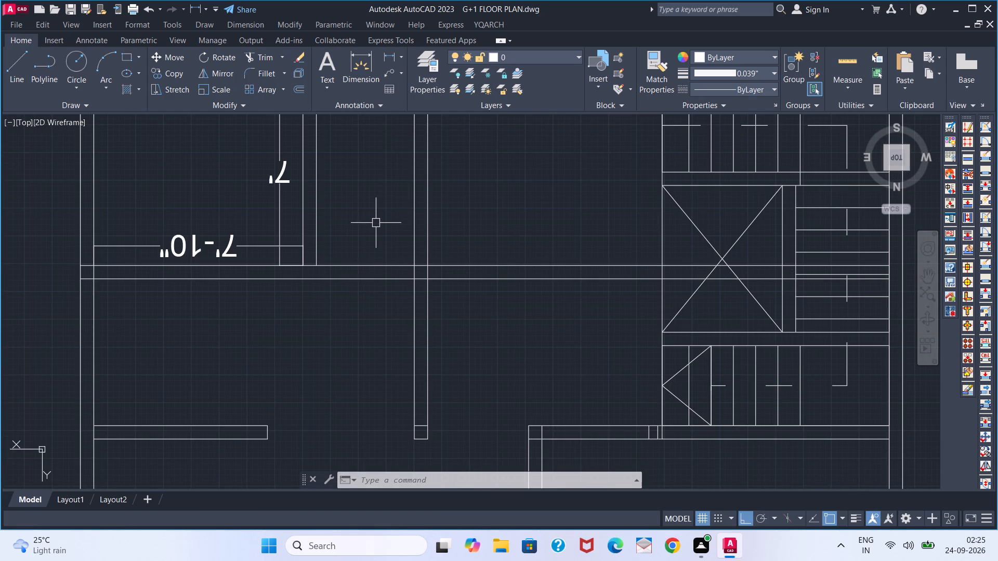
scroll(376, 223, down, 1)
middle_drag(369, 239, 358, 278)
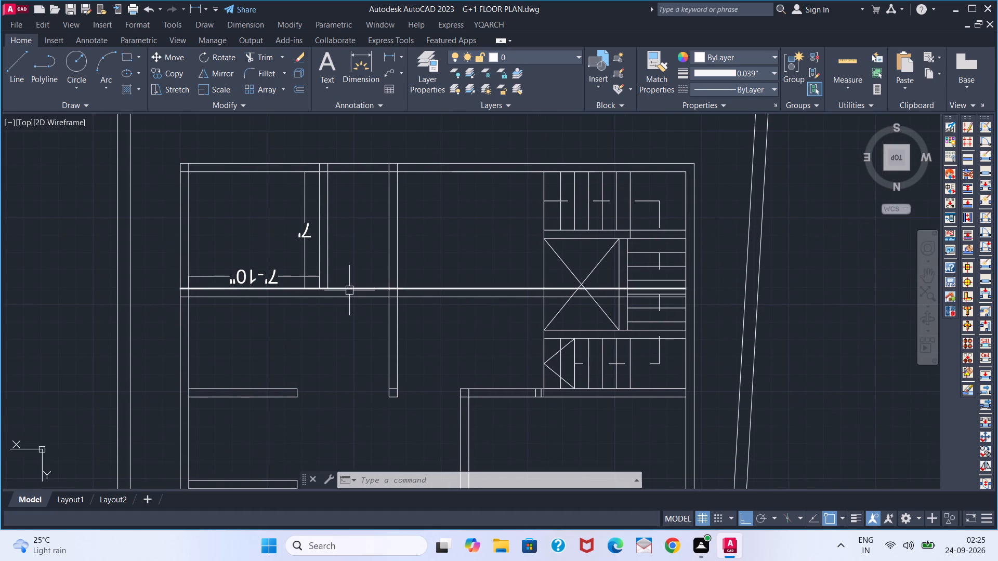
scroll(301, 320, down, 1)
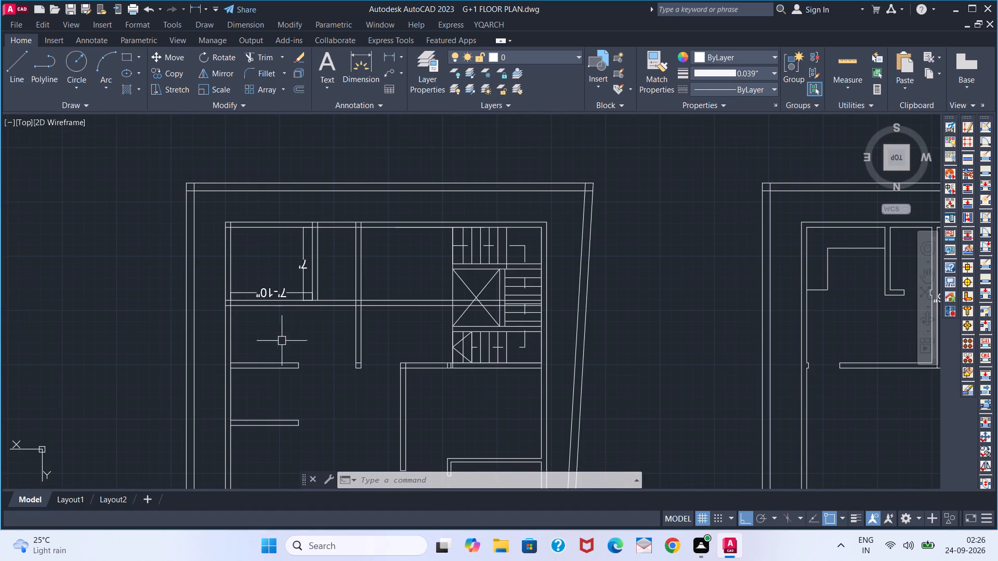
scroll(286, 342, down, 1)
scroll(283, 315, up, 1)
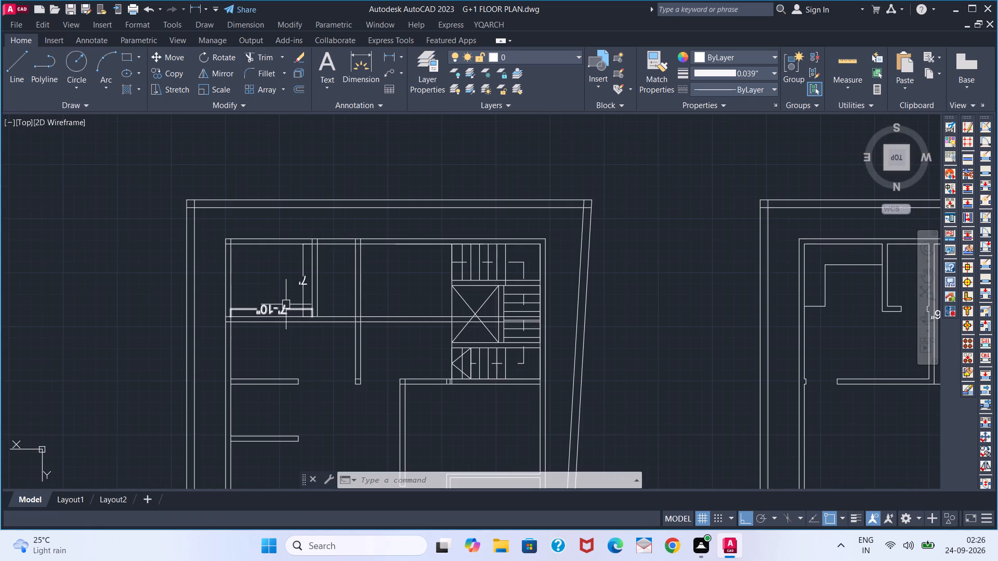
scroll(286, 304, up, 1)
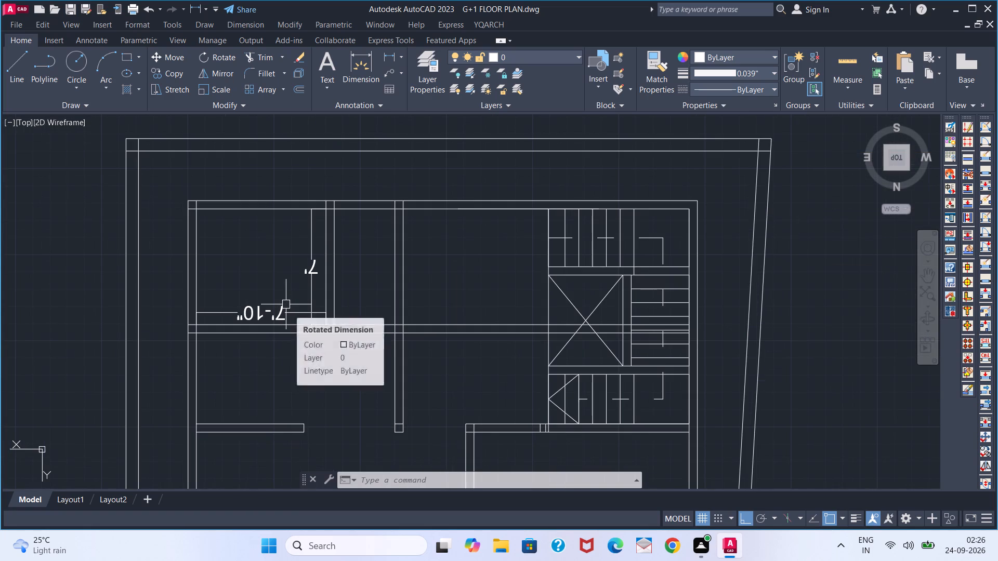
scroll(323, 356, down, 2)
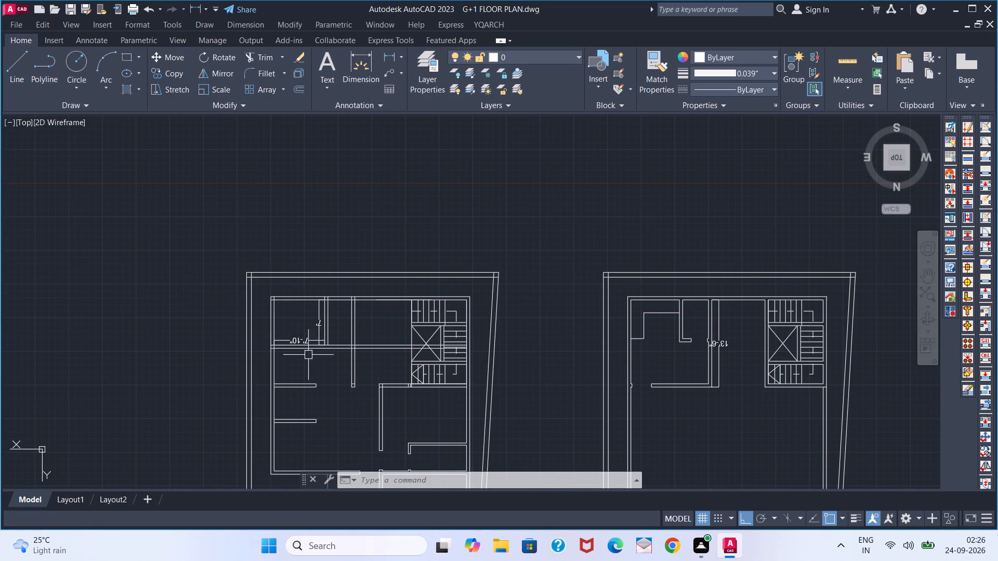
Trim the corner room's horizontal wall lines inside the vertical wall beyond the room and delete their remainder running into the staircase.
scroll(307, 350, up, 2)
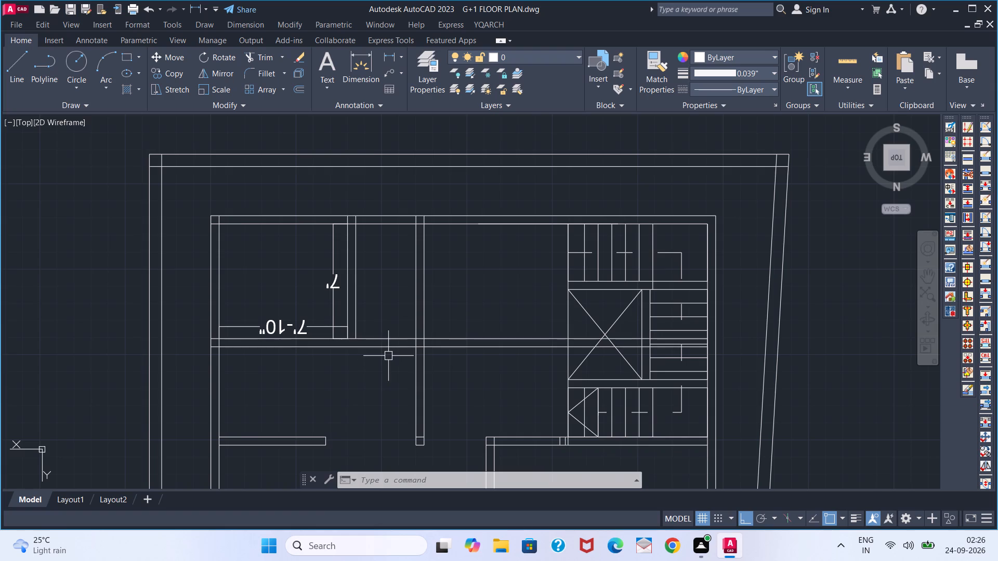
text(TR)
key(space)
scroll(414, 352, up, 4)
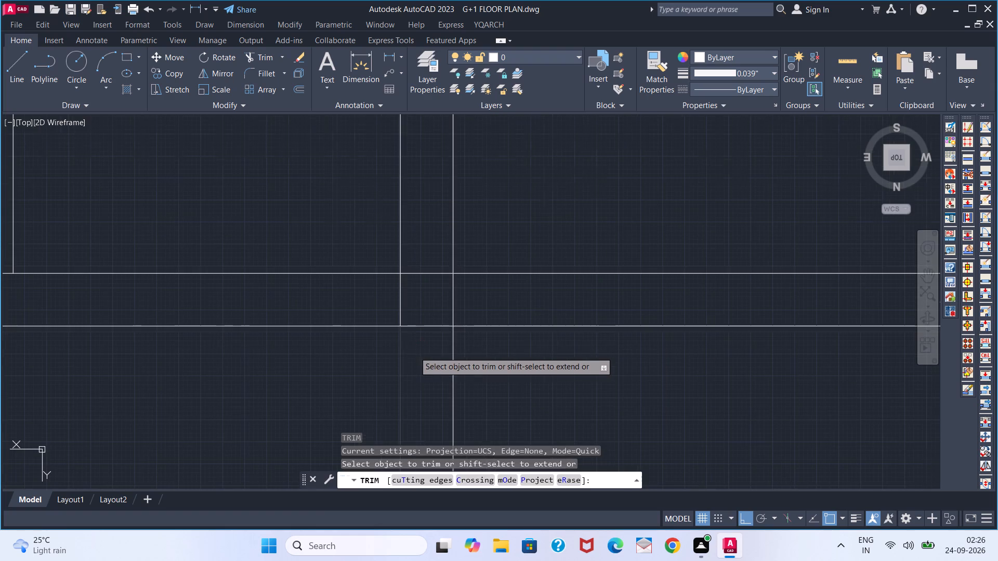
click(414, 348)
click(410, 254)
key(space)
scroll(414, 324, down, 4)
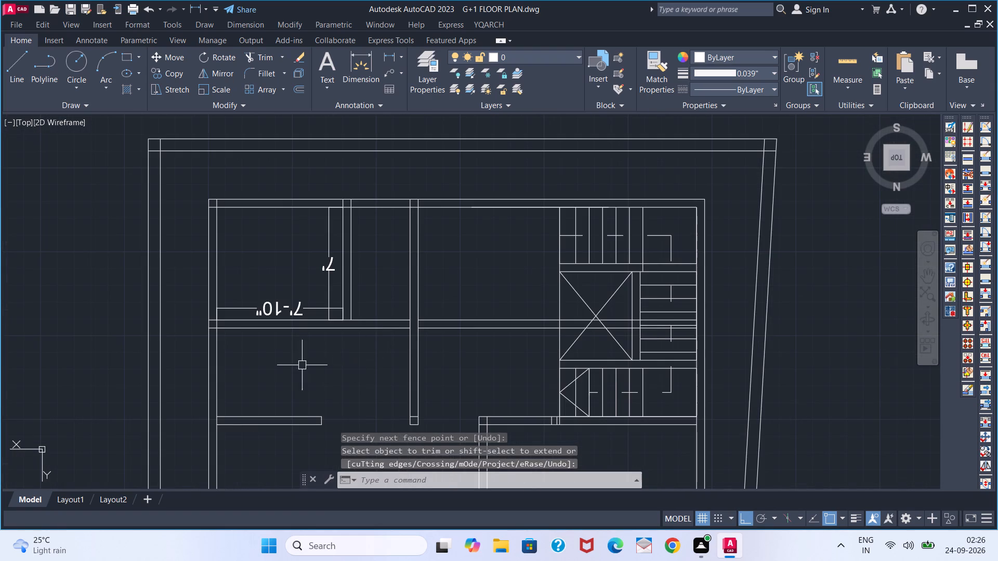
click(468, 311)
click(440, 343)
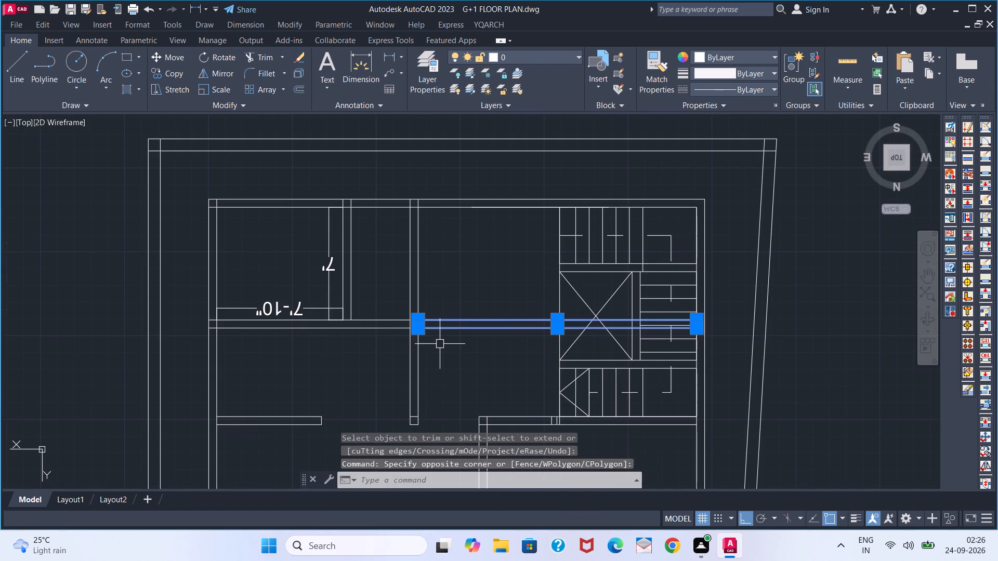
key(Delete)
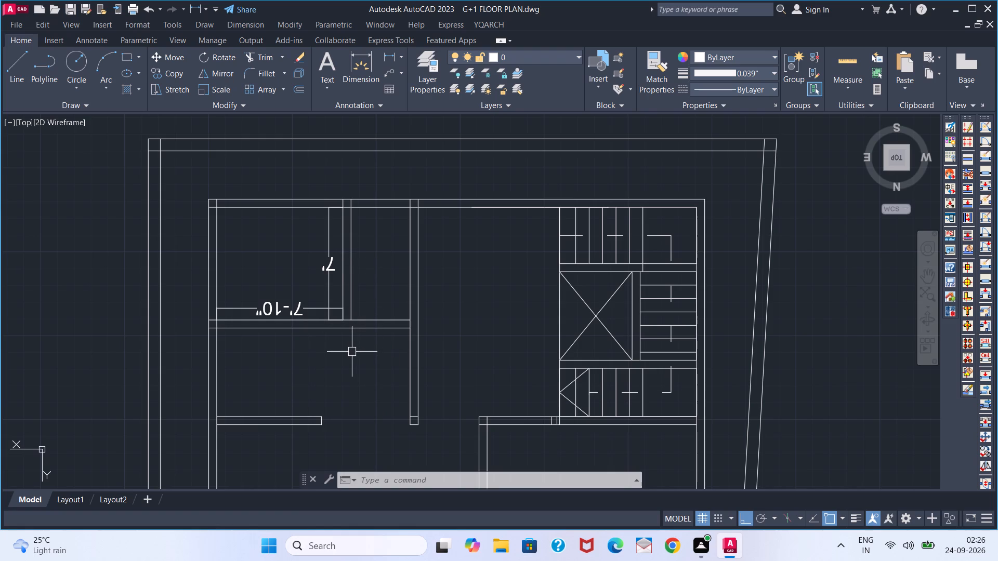
Examine the left plan's overall wall layout alongside the right plan.
scroll(347, 348, down, 2)
middle_drag(362, 376, 325, 344)
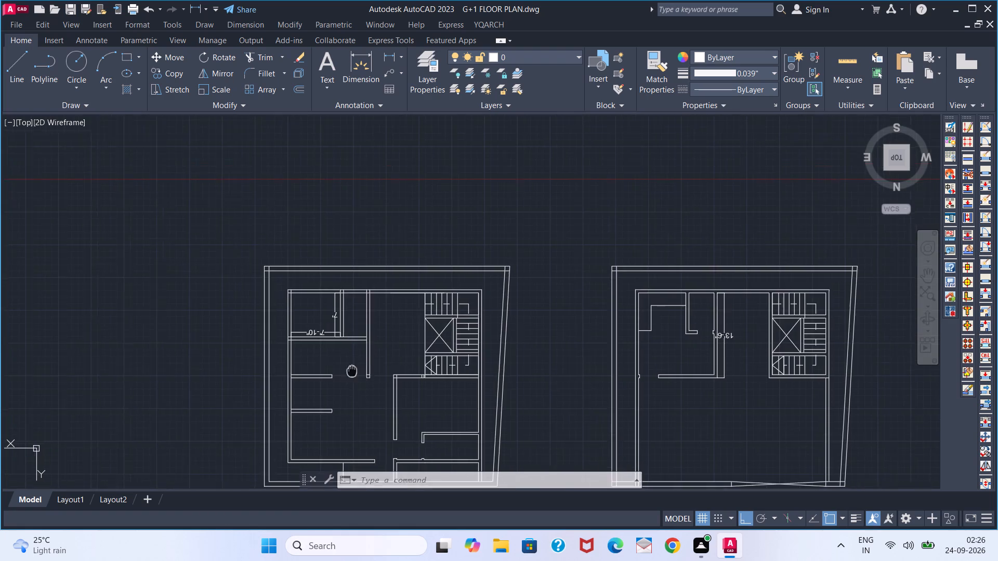
middle_drag(325, 344, 192, 336)
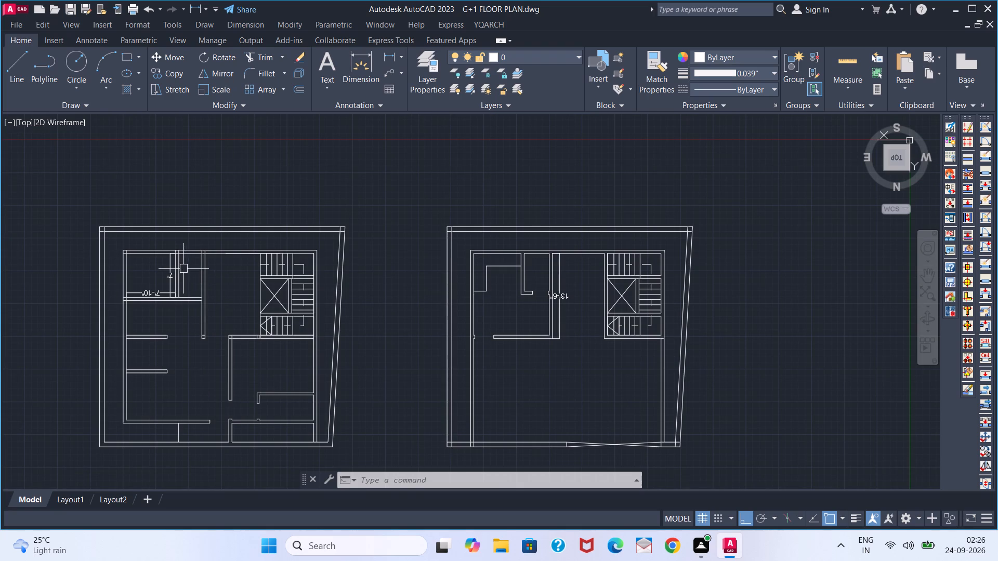
middle_drag(186, 279, 357, 248)
middle_click(354, 250)
middle_click(309, 255)
middle_click(309, 255)
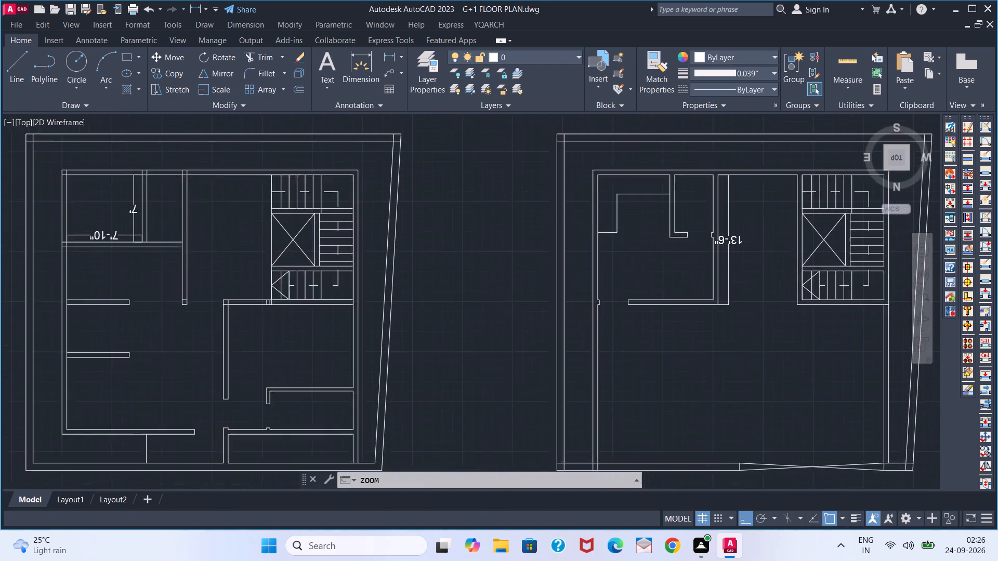
scroll(332, 286, down, 1)
scroll(207, 283, up, 1)
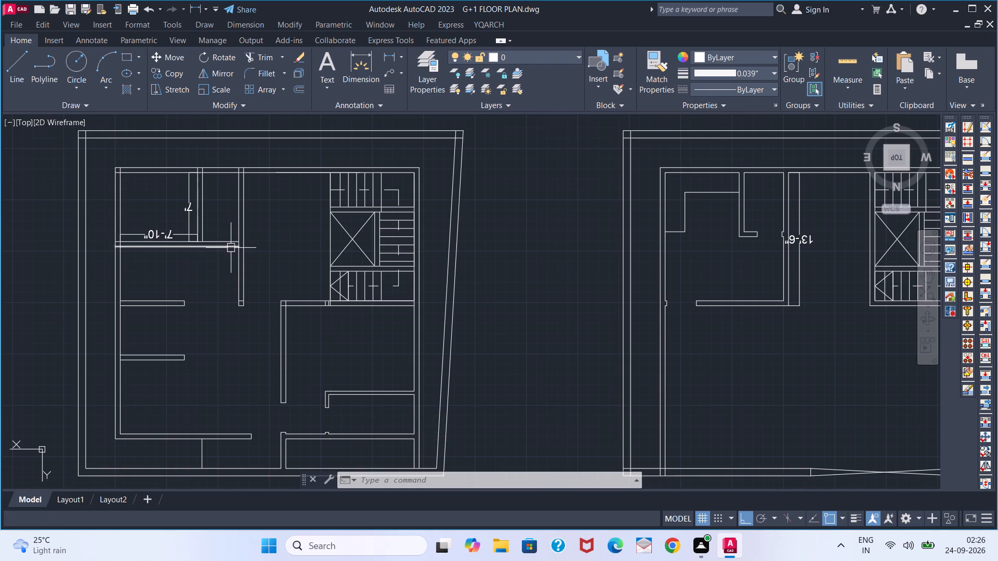
Offset the vertical wall's line facing the corner room by 2'8" toward that room.
scroll(231, 248, up, 2)
key(o)
key(Return)
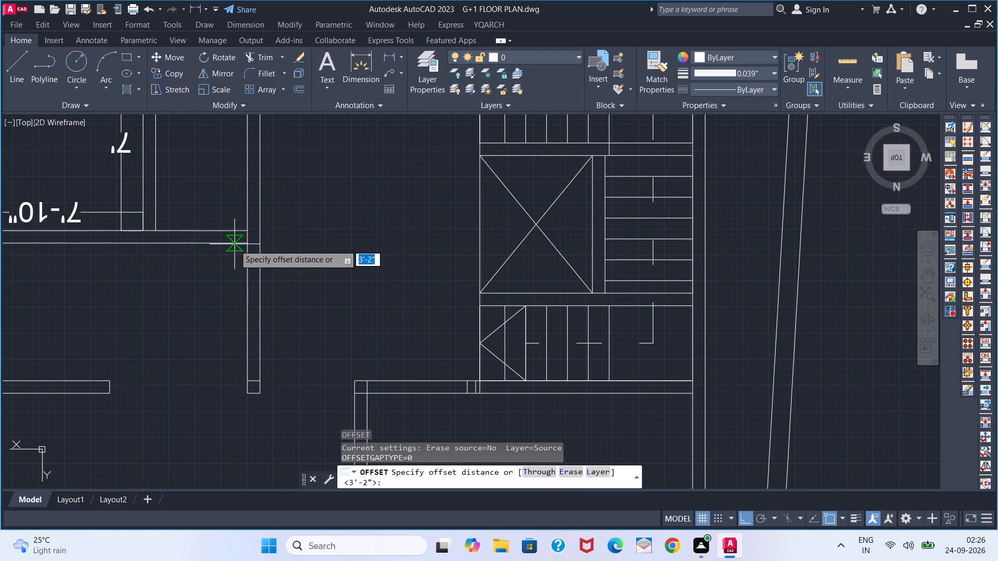
key(2)
key(apostrophe)
key(8)
key(Return)
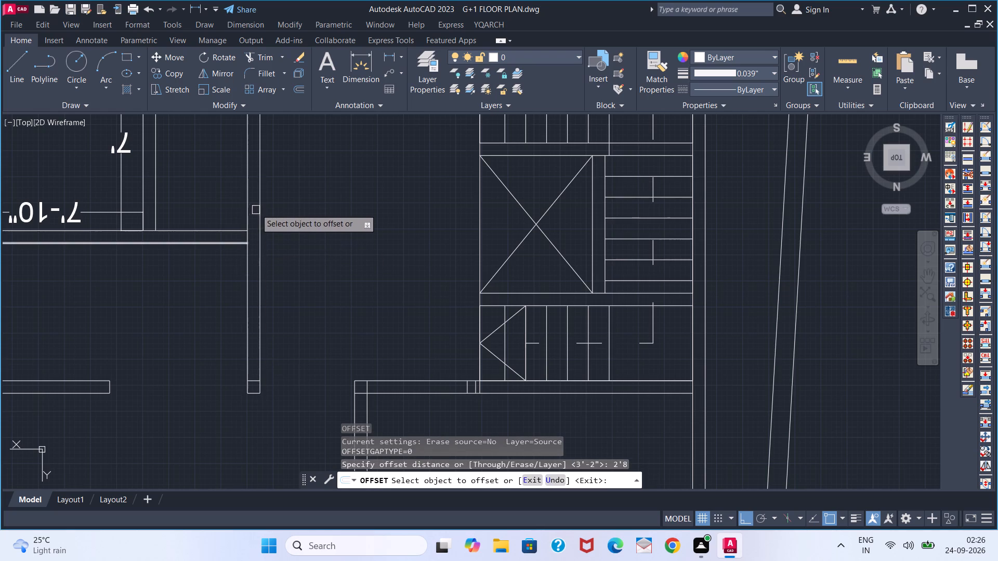
click(247, 208)
click(207, 208)
key(space)
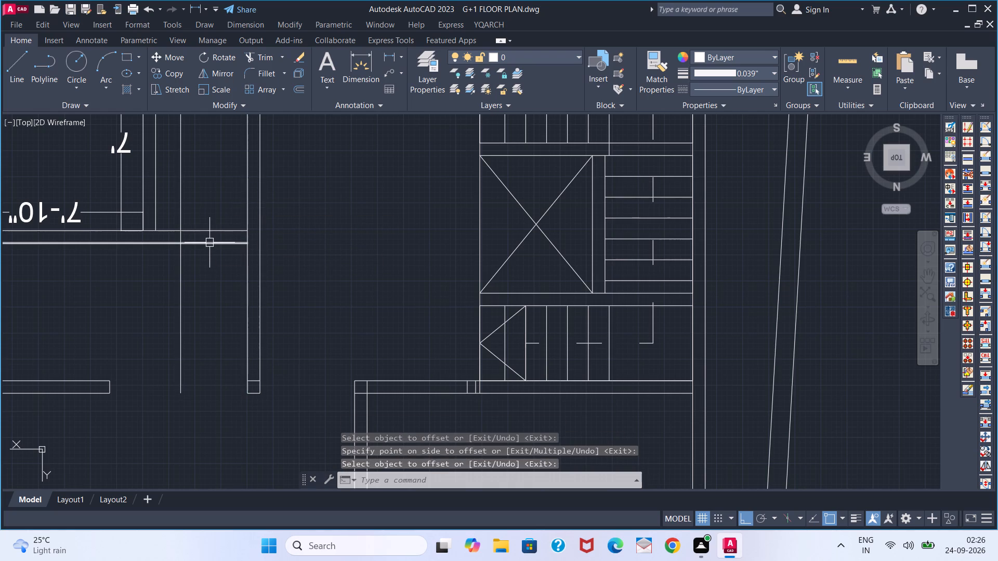
Trim the horizontal wall between the offset line and the vertical wall, and remove the offset line's excess, to form a door opening.
text(TR)
key(space)
drag(221, 206, 222, 215)
click(217, 277)
drag(216, 259, 214, 238)
drag(208, 200, 210, 291)
key(space)
key(space)
click(177, 286)
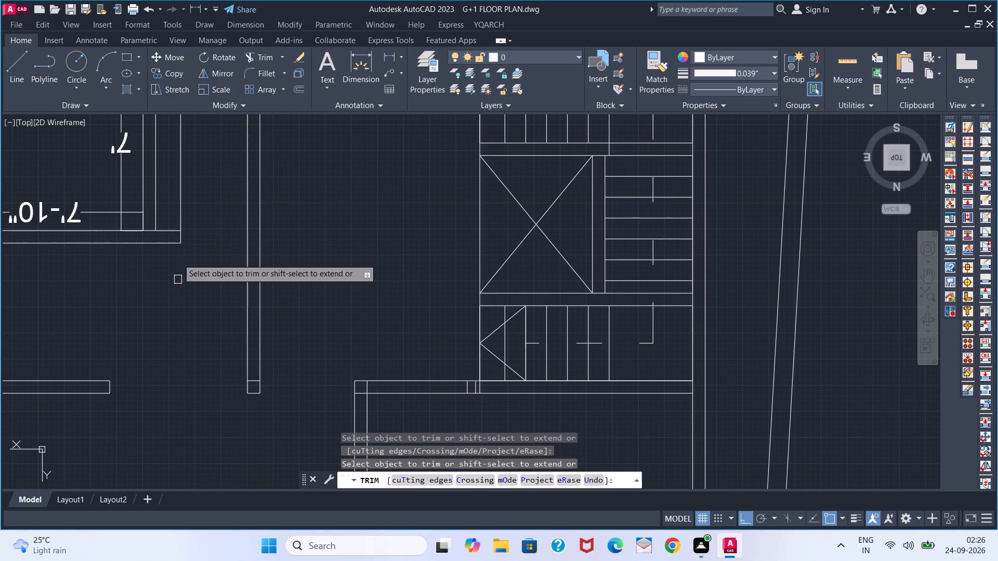
click(177, 203)
key(space)
Draw a 2" by 6" door jamb projection on the vertical wall, opposite the cut end of the horizontal wall.
key(l)
key(Return)
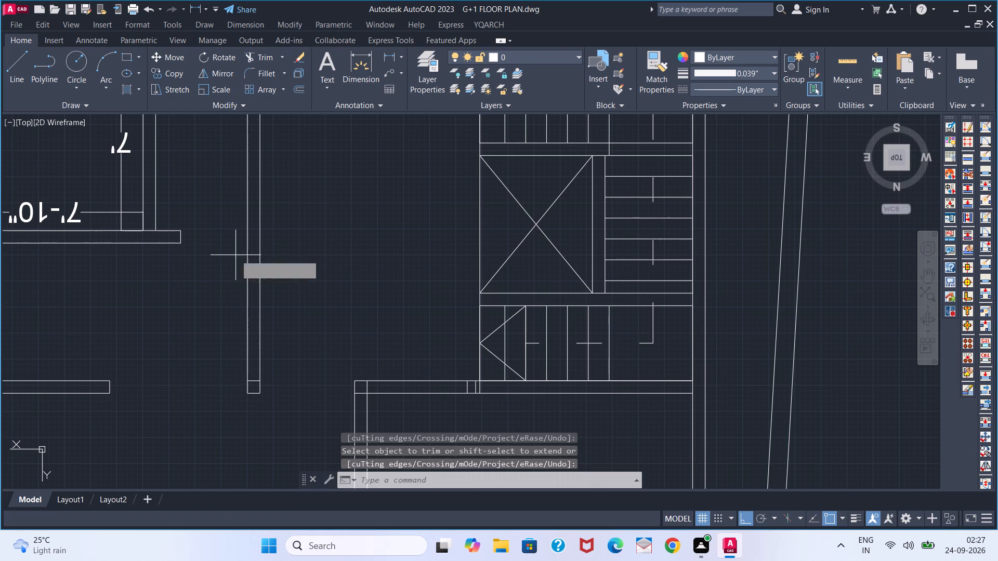
click(244, 228)
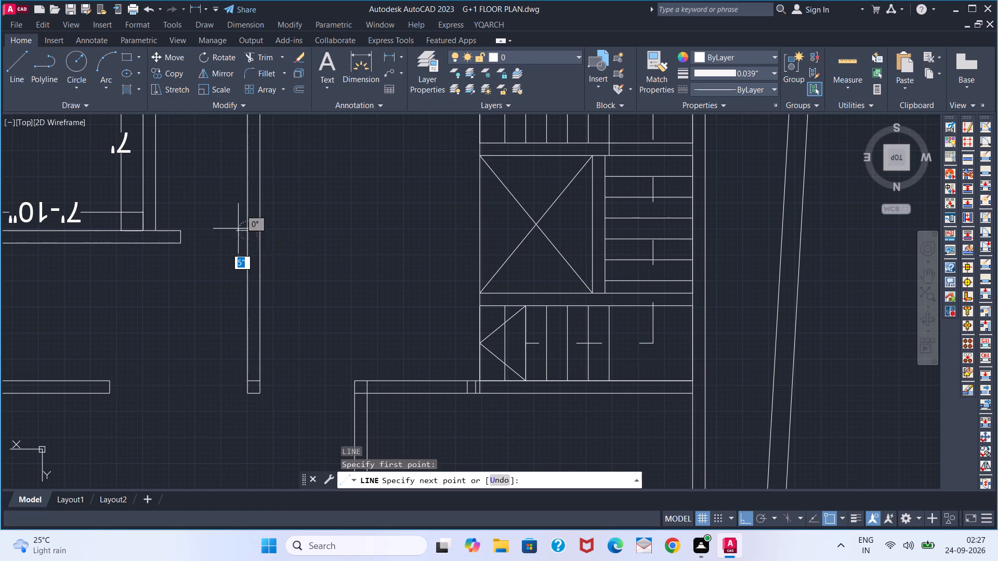
key(2)
key(Return)
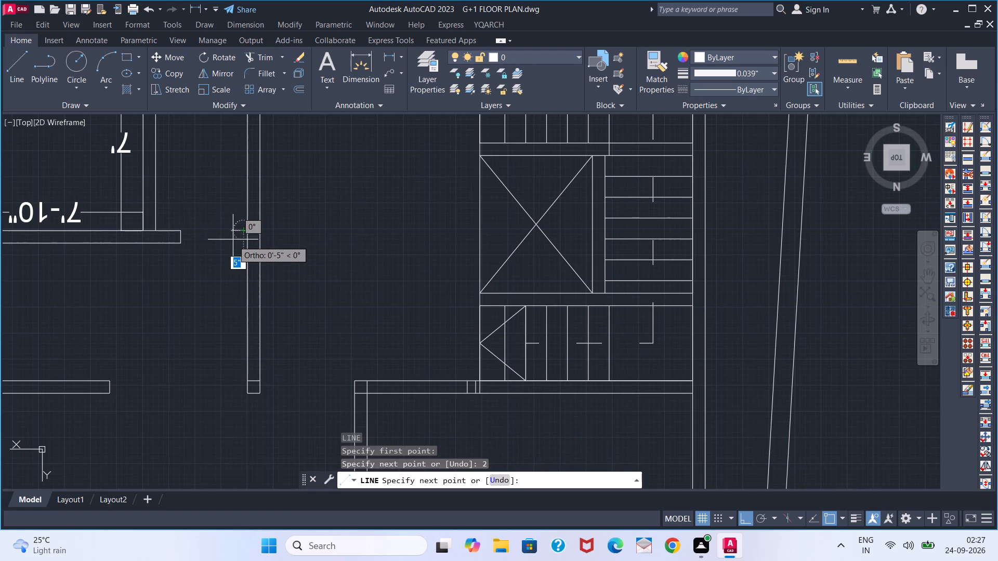
scroll(233, 244, up, 3)
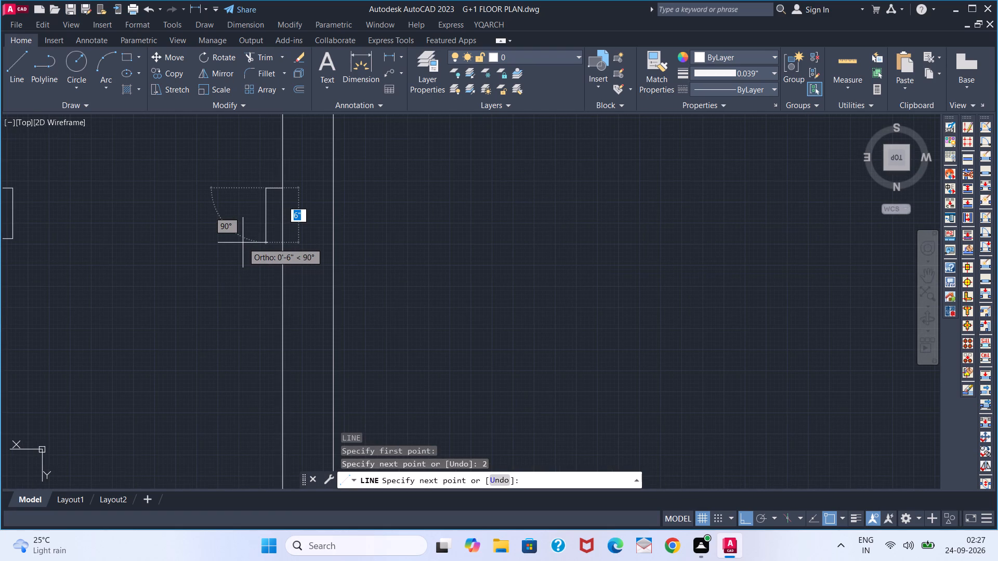
key(6)
key(Return)
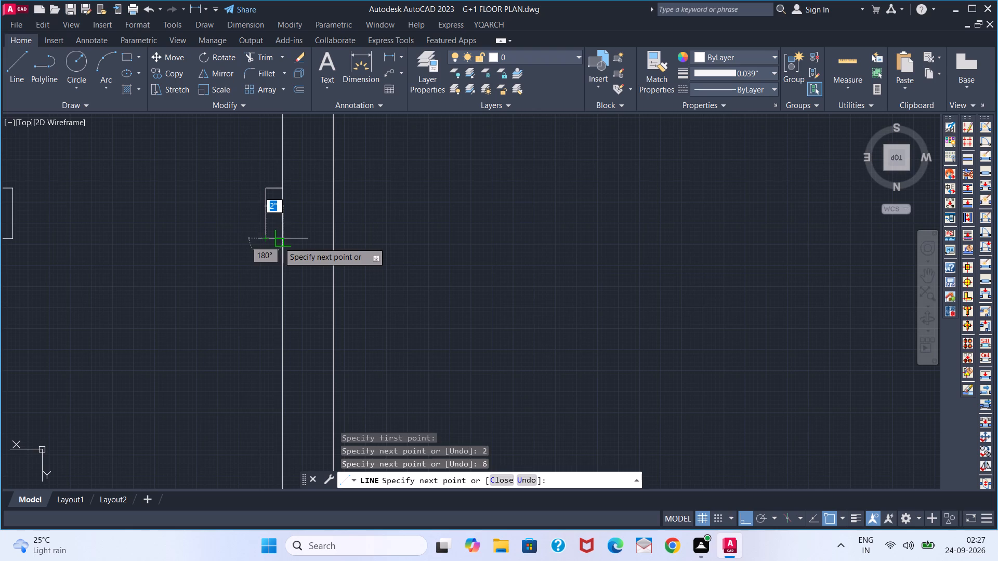
click(279, 242)
key(space)
Trim the vertical wall's line behind the new jamb projection so the two join.
text(TR)
key(space)
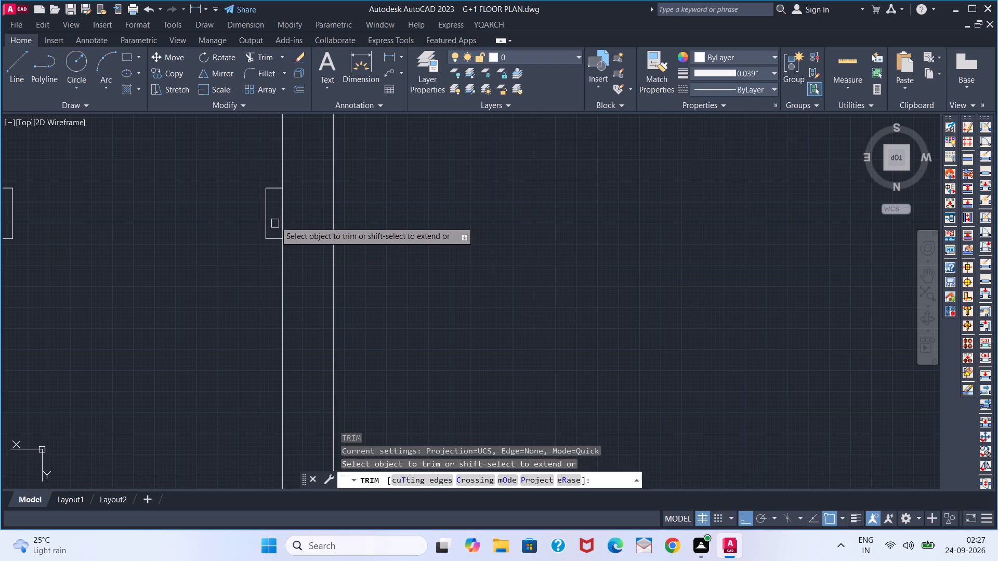
click(279, 218)
key(space)
Delete the 7'-10" and 7' dimensions from the corner room.
scroll(178, 243, down, 3)
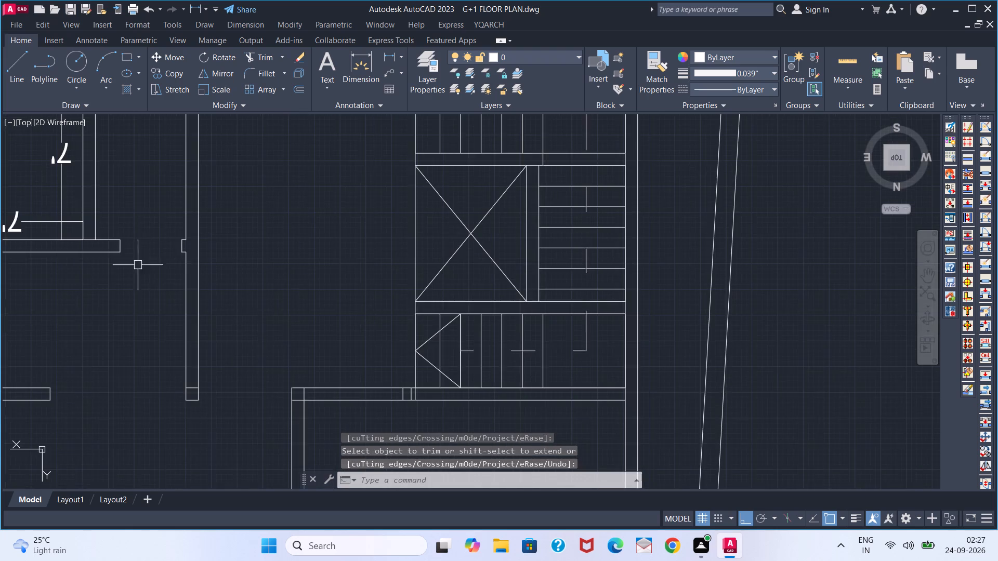
middle_drag(136, 275, 293, 282)
scroll(273, 290, down, 1)
scroll(215, 282, up, 1)
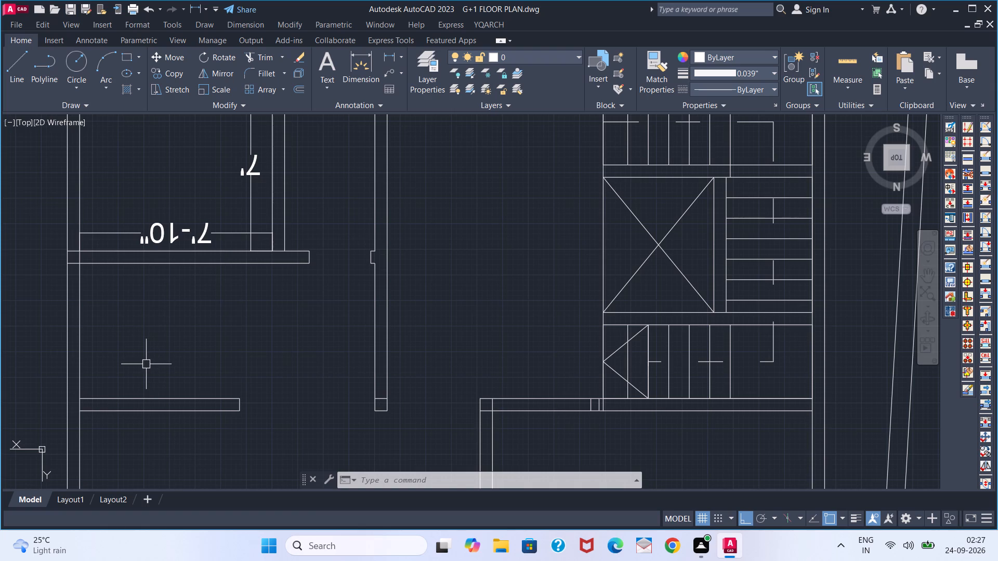
scroll(150, 357, down, 1)
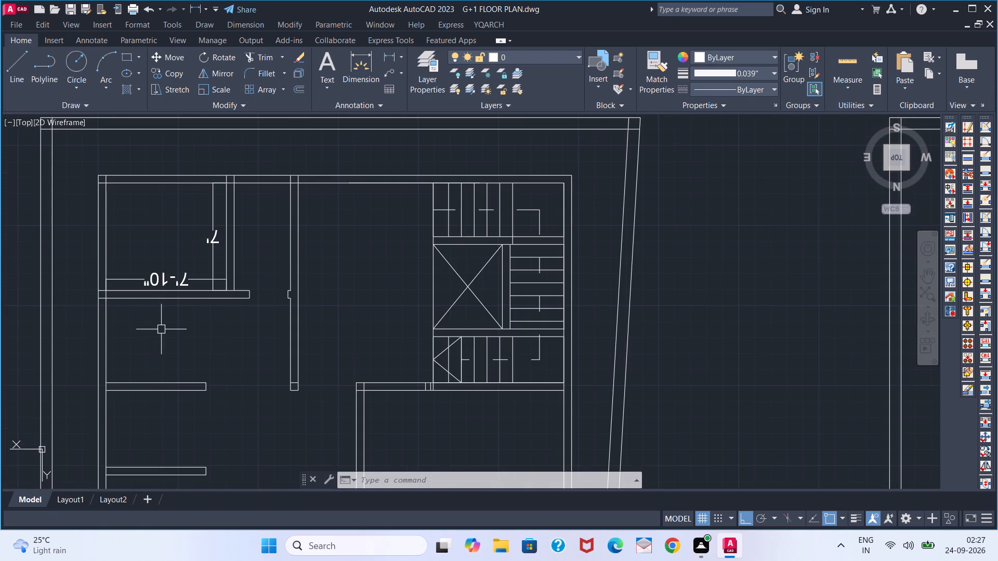
click(189, 285)
click(205, 256)
click(215, 243)
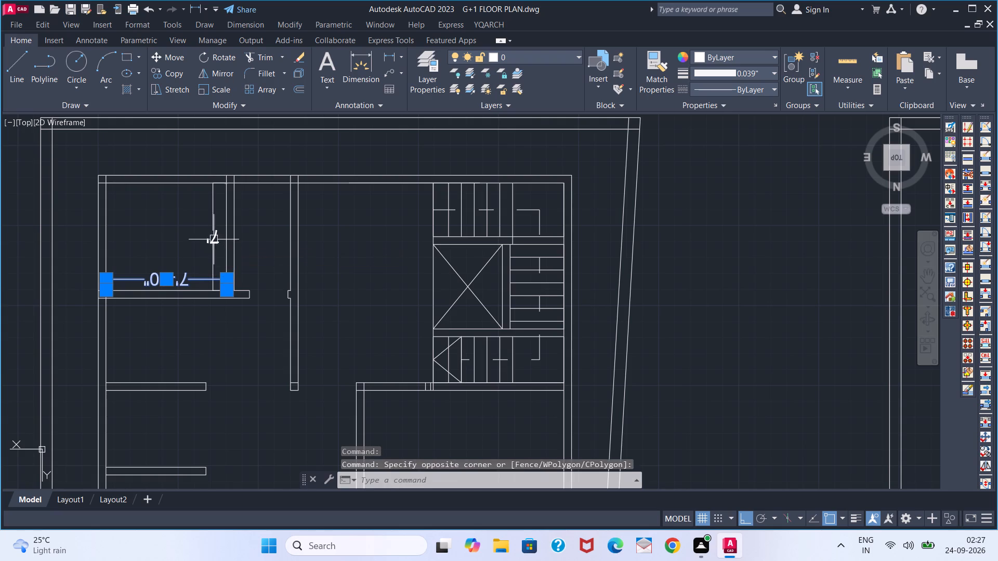
click(214, 239)
key(Delete)
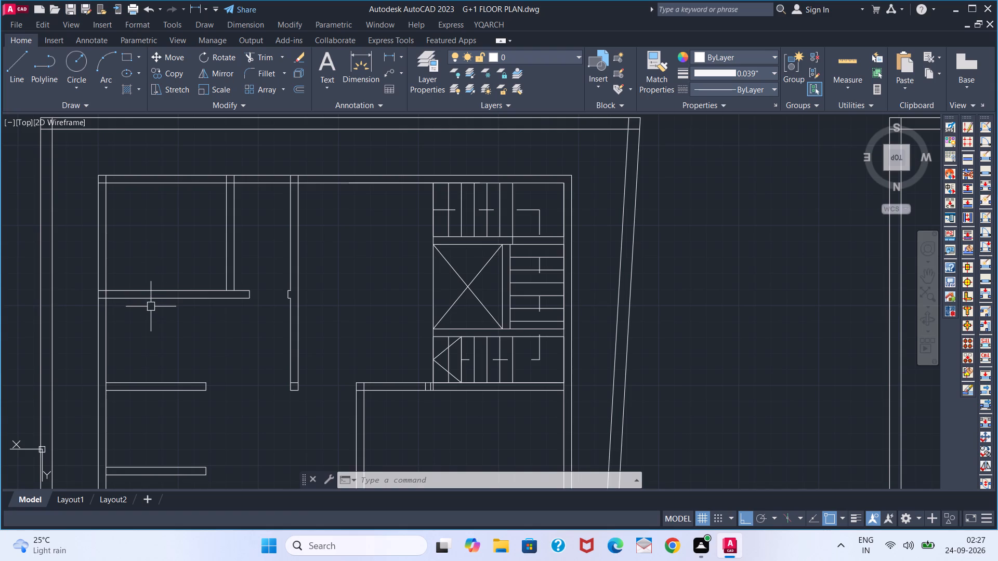
Measure the clear gap between the first and second horizontal partitions along the left outer wall with a temporary linear dimension, and delete it.
scroll(172, 323, down, 1)
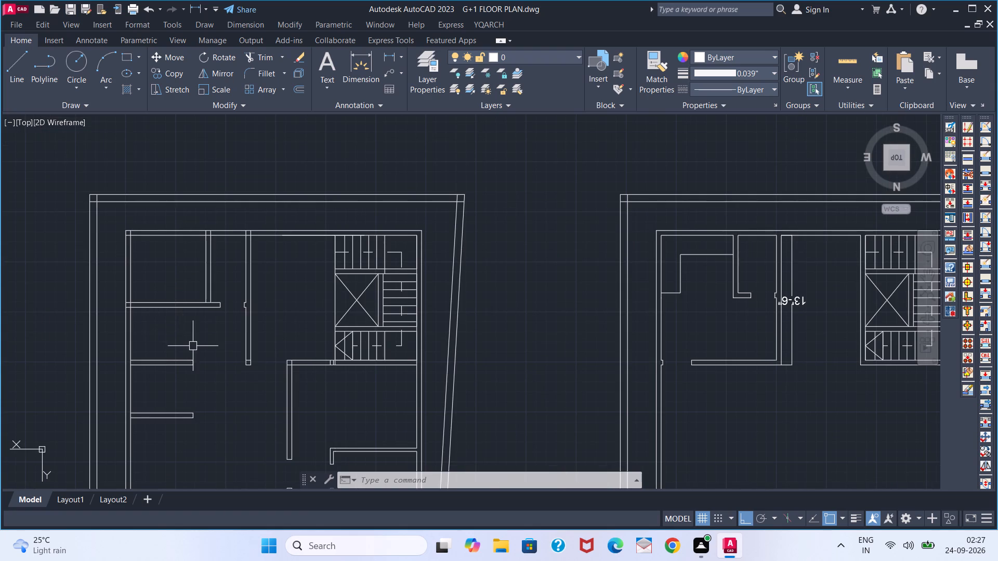
middle_drag(191, 346, 185, 297)
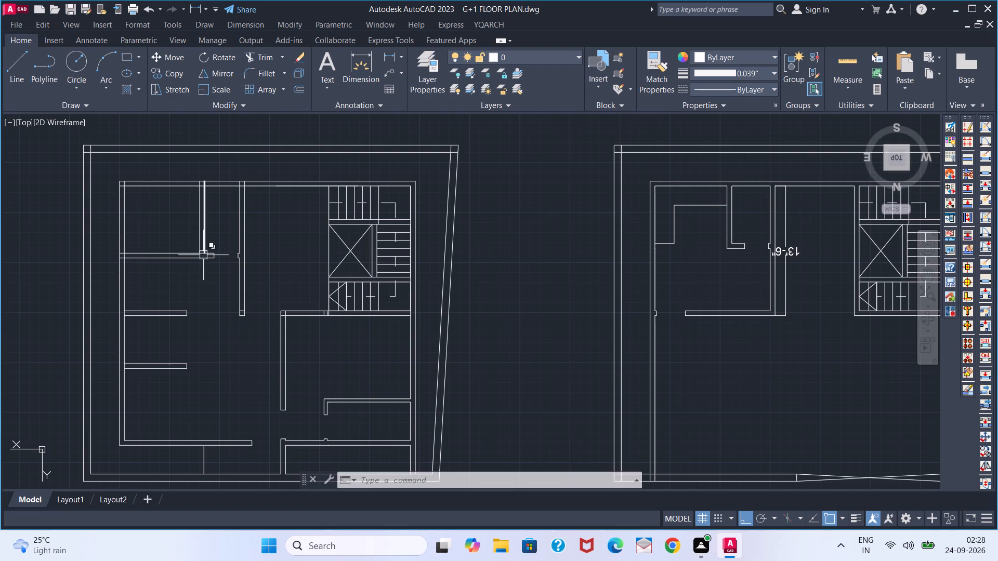
click(389, 54)
scroll(126, 262, up, 4)
click(108, 237)
scroll(104, 376, down, 4)
middle_drag(110, 389, 191, 310)
click(186, 344)
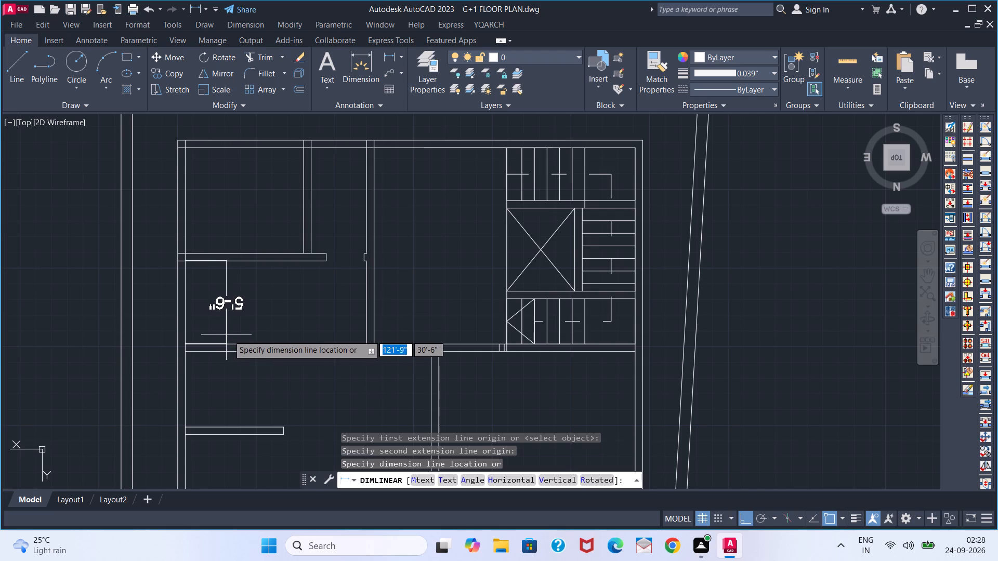
click(228, 335)
scroll(212, 342, down, 2)
click(227, 326)
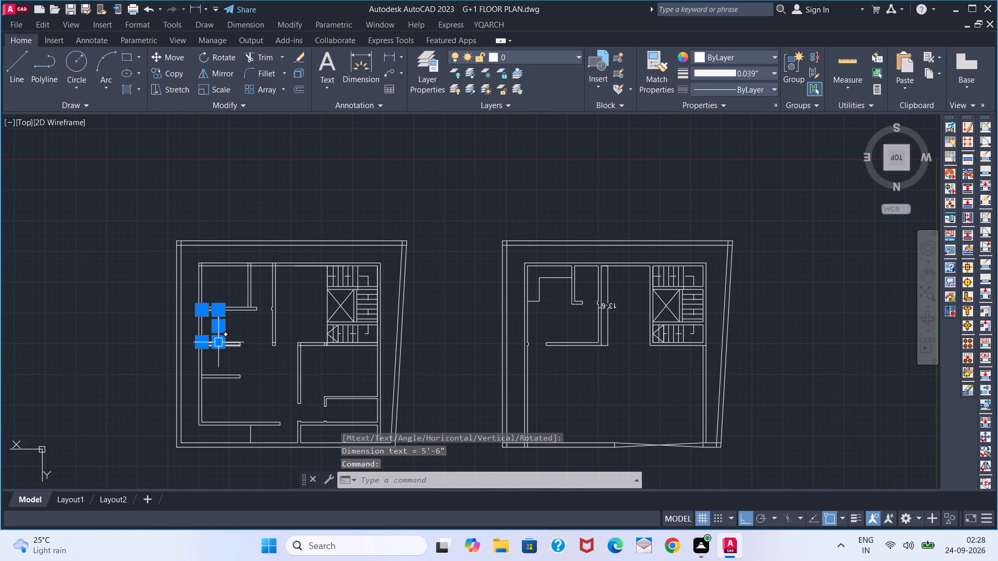
key(Delete)
Delete the leftover short line crossing the long vertical partition near its lower end.
scroll(218, 322, up, 2)
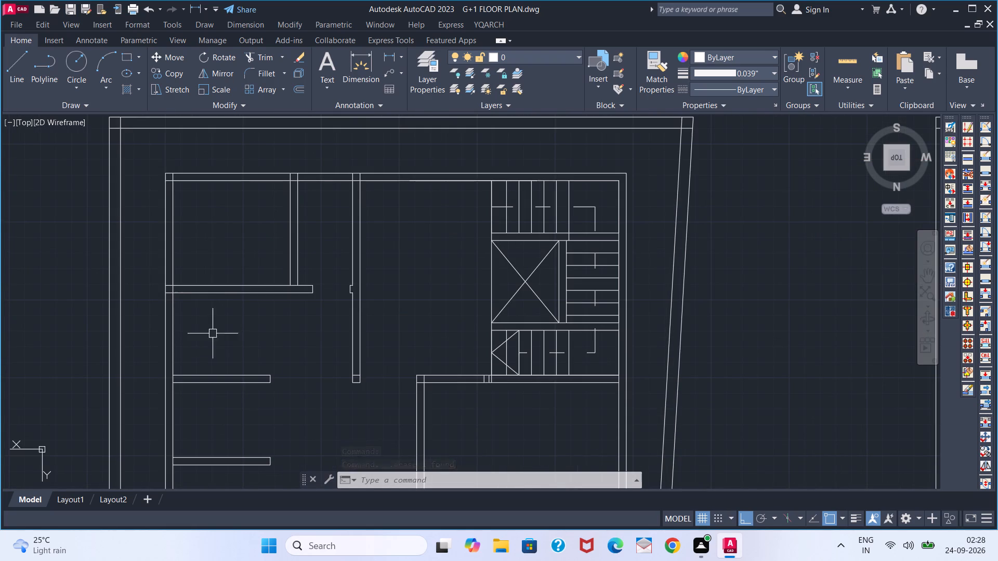
scroll(243, 333, down, 2)
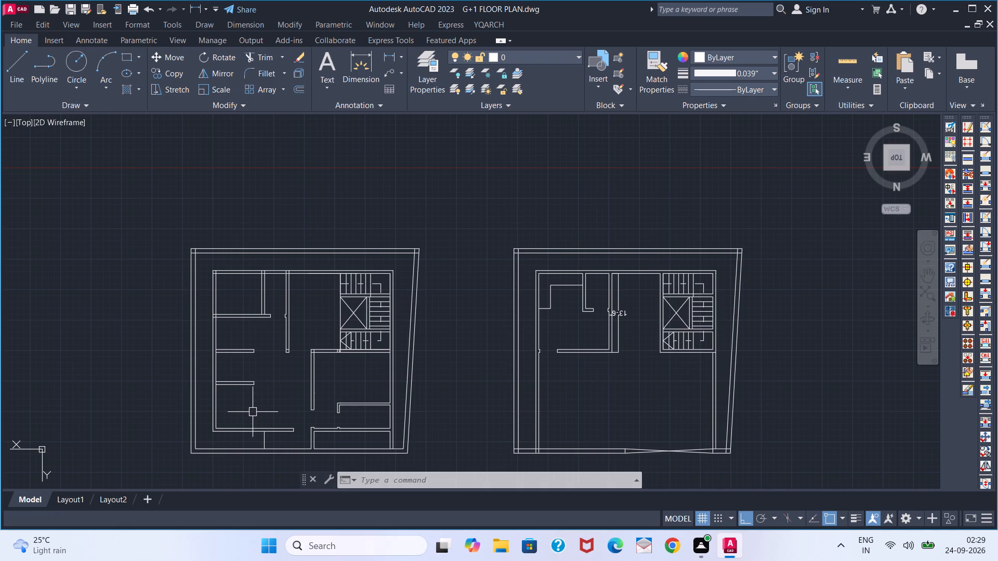
scroll(253, 412, up, 1)
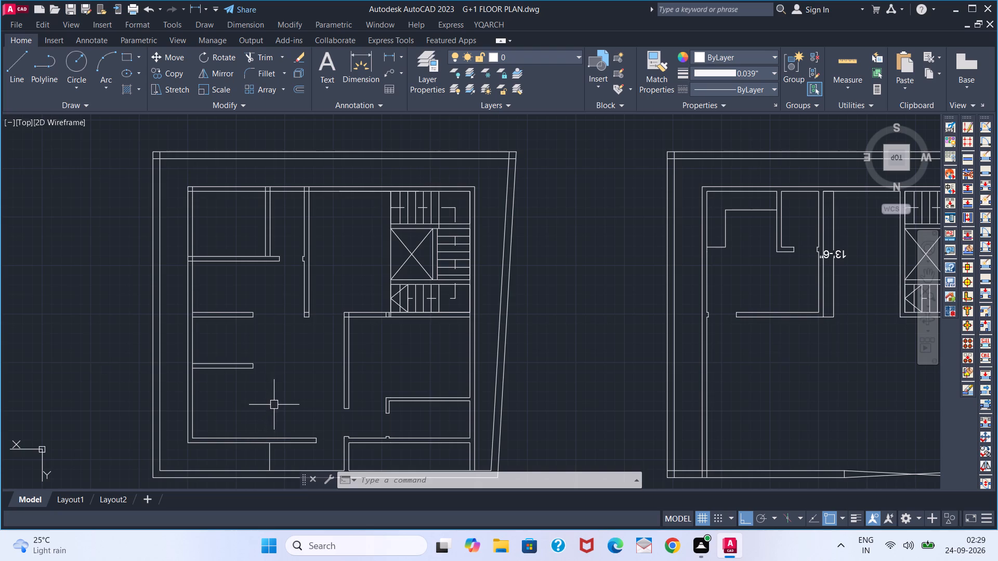
scroll(278, 416, down, 1)
middle_drag(288, 406, 244, 377)
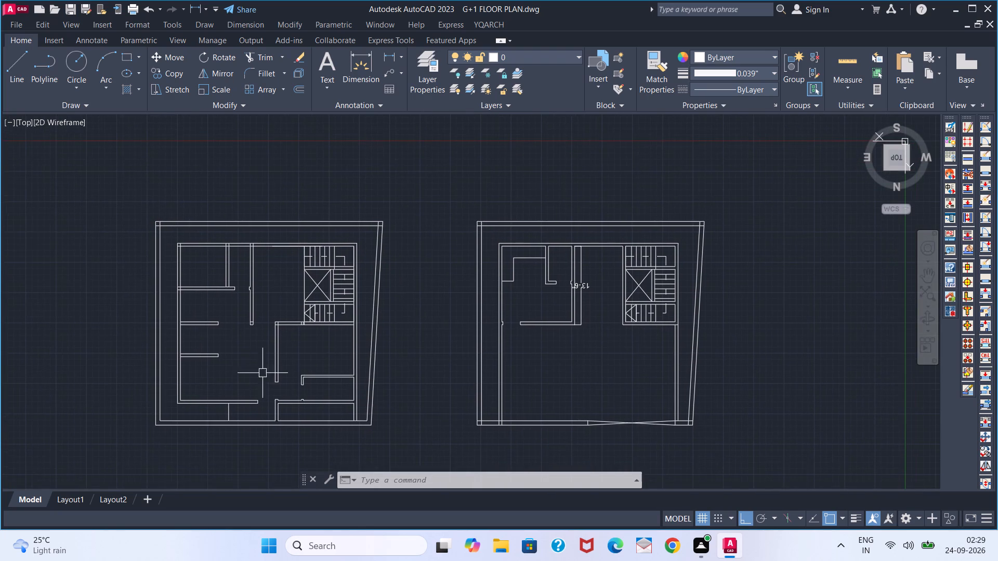
scroll(265, 381, up, 1)
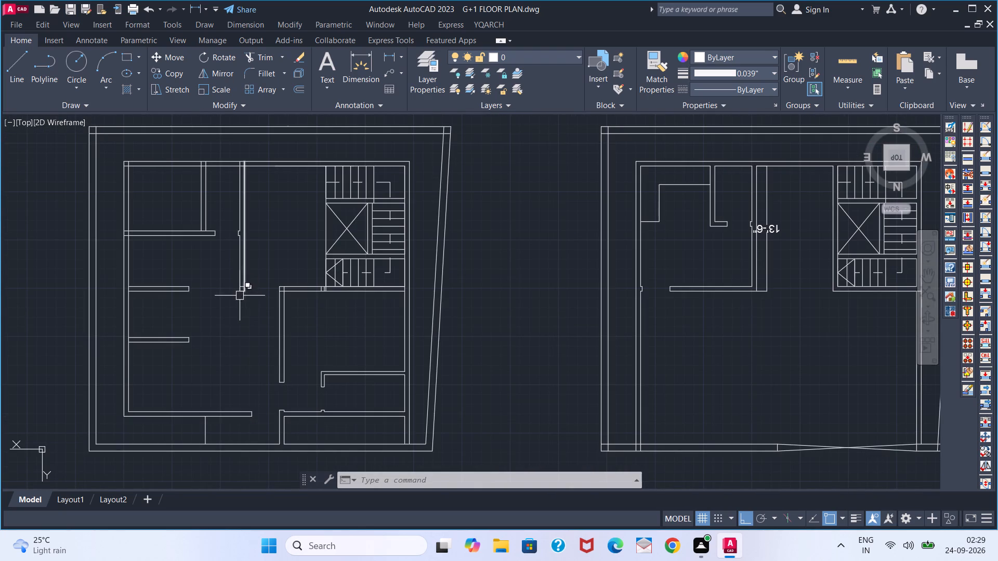
scroll(239, 297, up, 3)
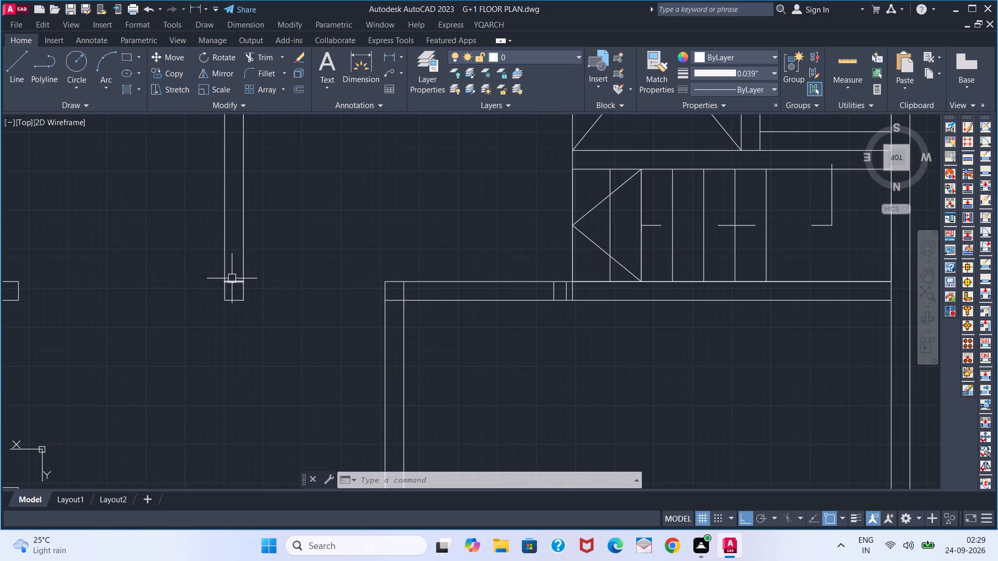
click(232, 279)
key(Delete)
scroll(232, 280, down, 3)
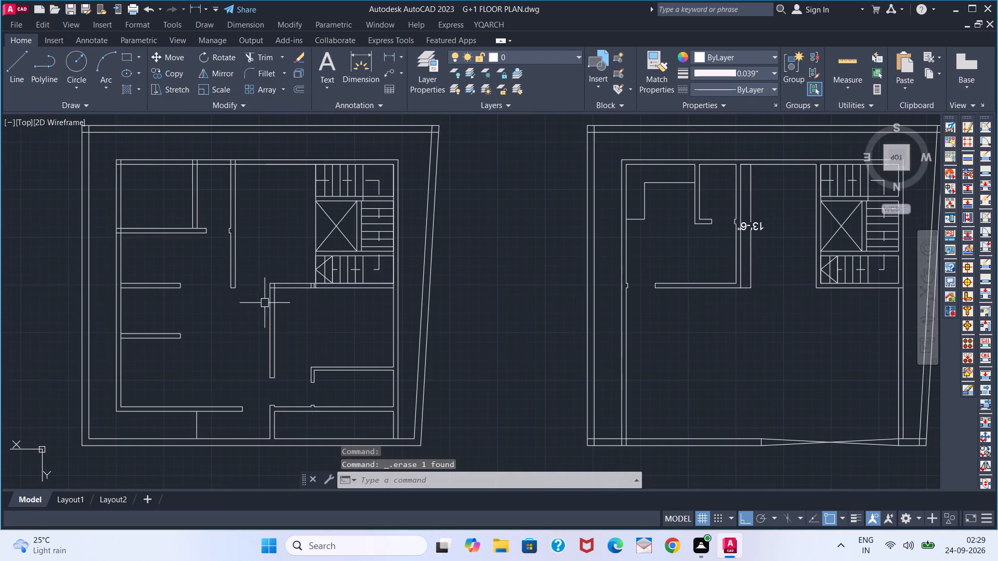
Trim the overlapping lines at the upper-left corners of the left plan's boundary wall and the building's outer wall.
scroll(306, 288, up, 2)
scroll(306, 288, down, 2)
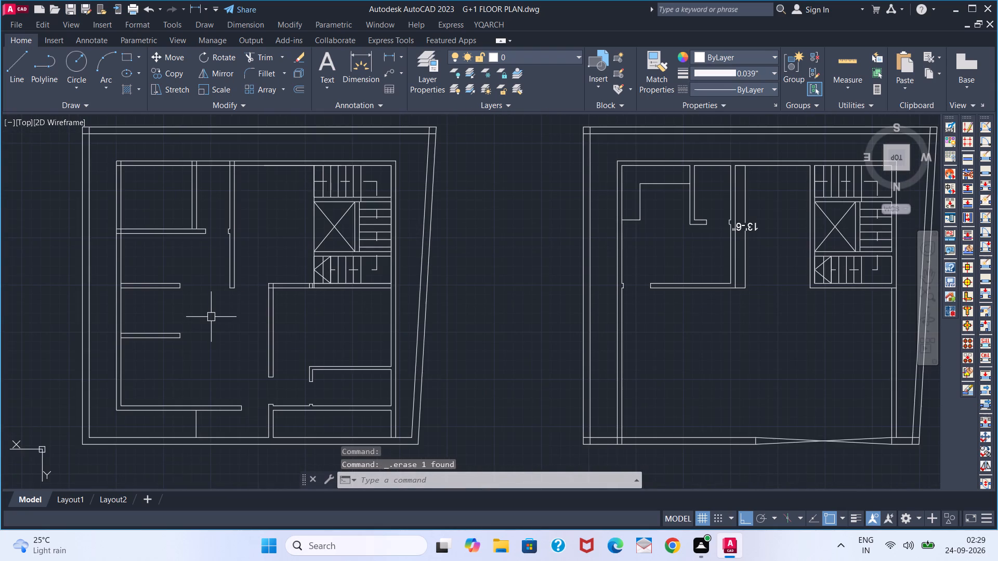
middle_drag(221, 320, 231, 320)
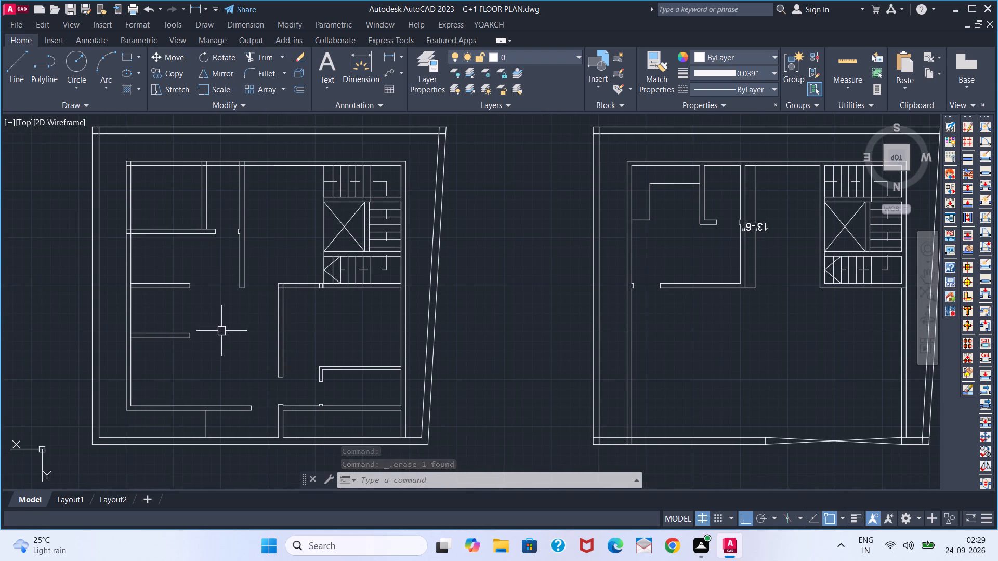
scroll(221, 331, down, 1)
middle_drag(222, 332, 259, 339)
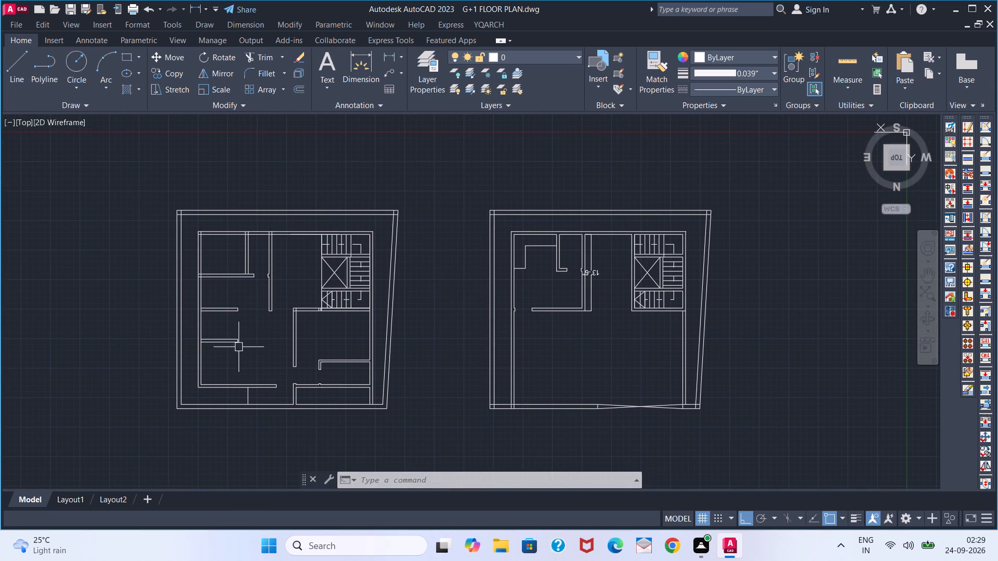
scroll(235, 349, up, 1)
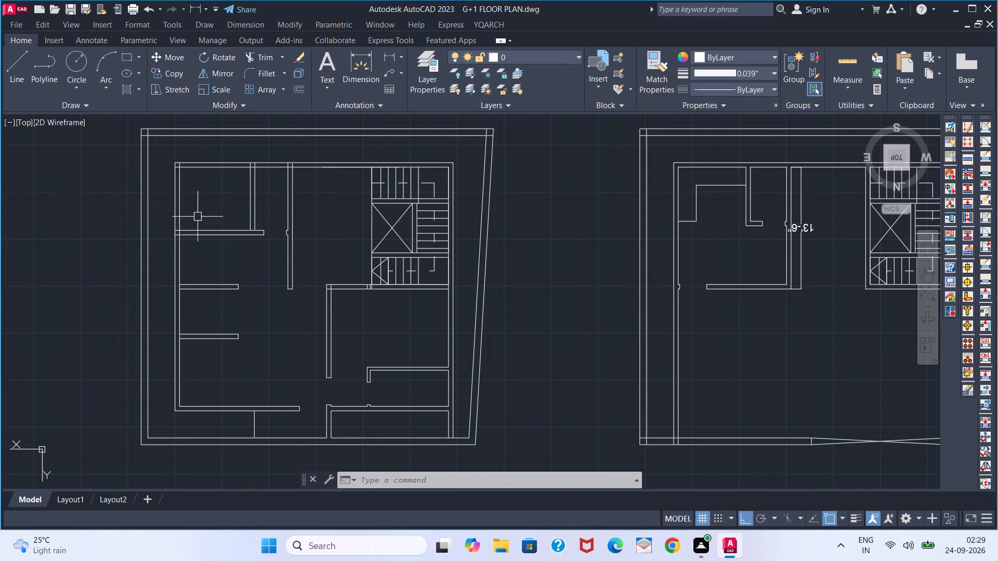
key(t)
key(r)
key(space)
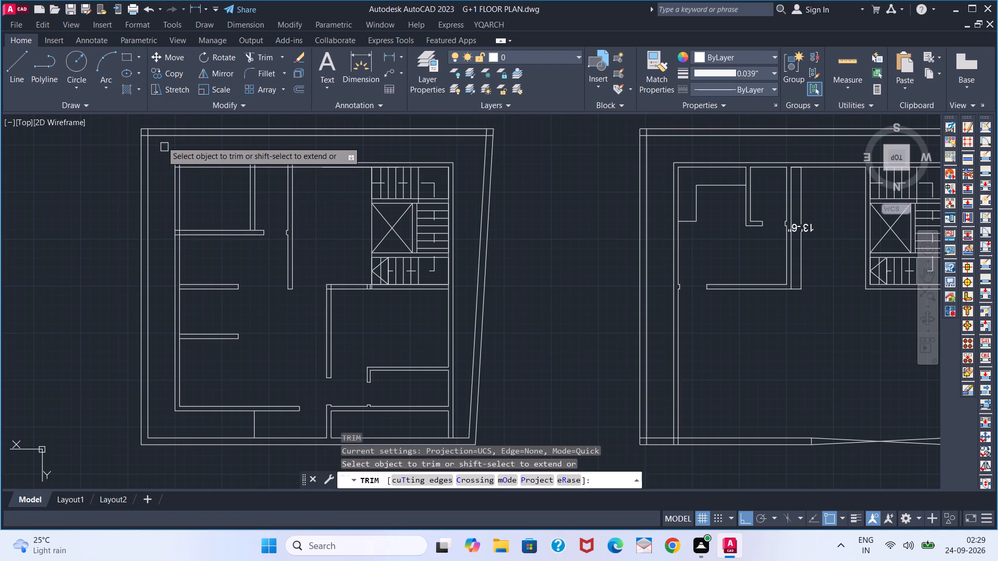
scroll(155, 131, up, 2)
click(132, 136)
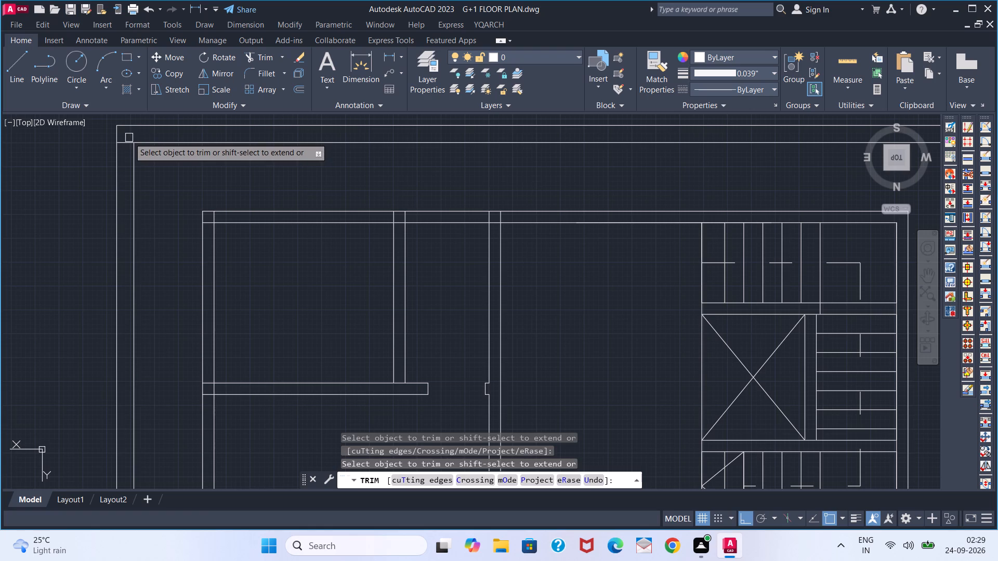
click(129, 138)
click(127, 145)
scroll(215, 228, up, 2)
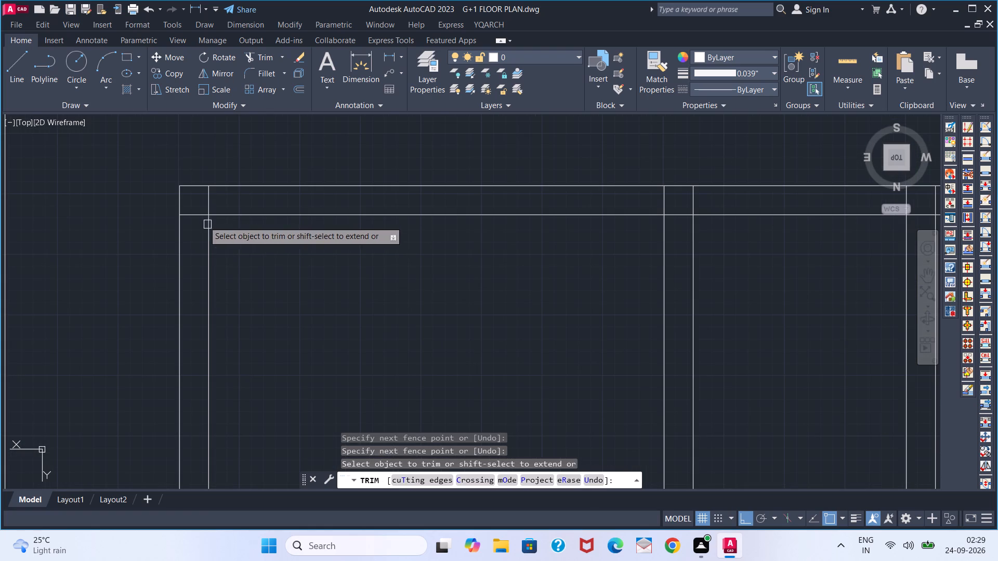
click(198, 214)
click(208, 203)
Trim the overlapping lines where the two vertical partitions meet the upper outer wall so the junctions are open.
scroll(259, 228, down, 2)
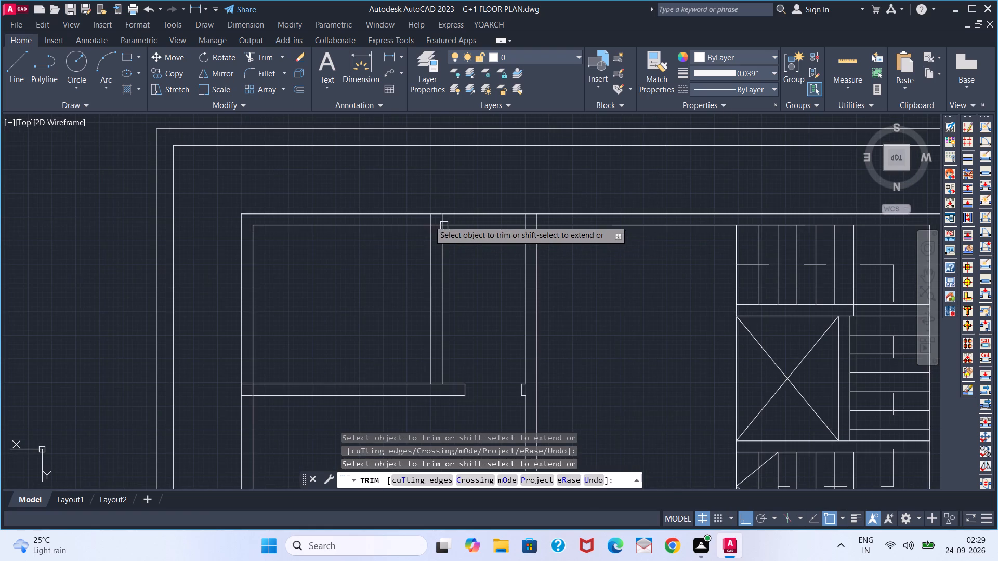
scroll(420, 219, up, 2)
click(419, 221)
scroll(745, 222, down, 3)
middle_drag(663, 233, 259, 260)
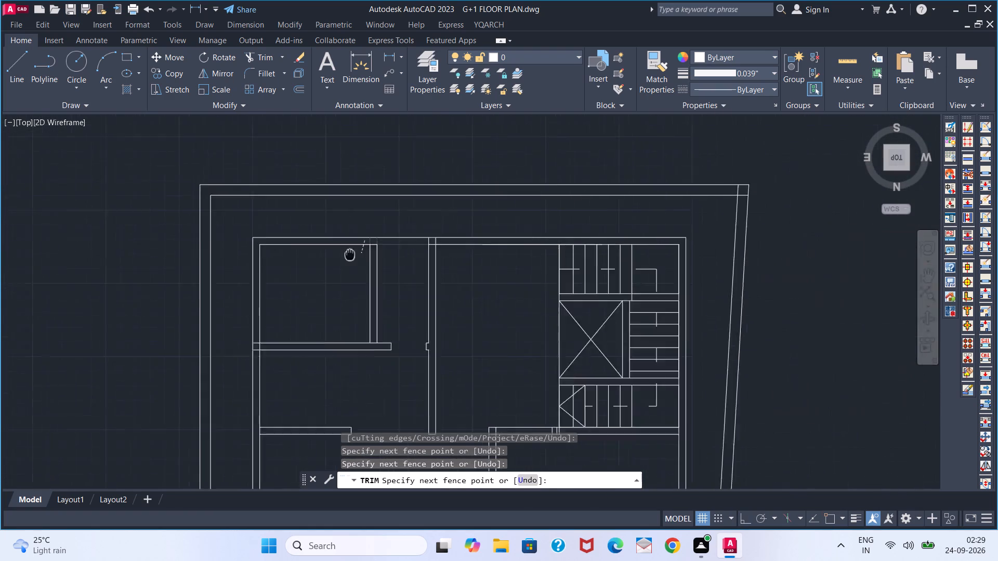
middle_drag(259, 260, 168, 268)
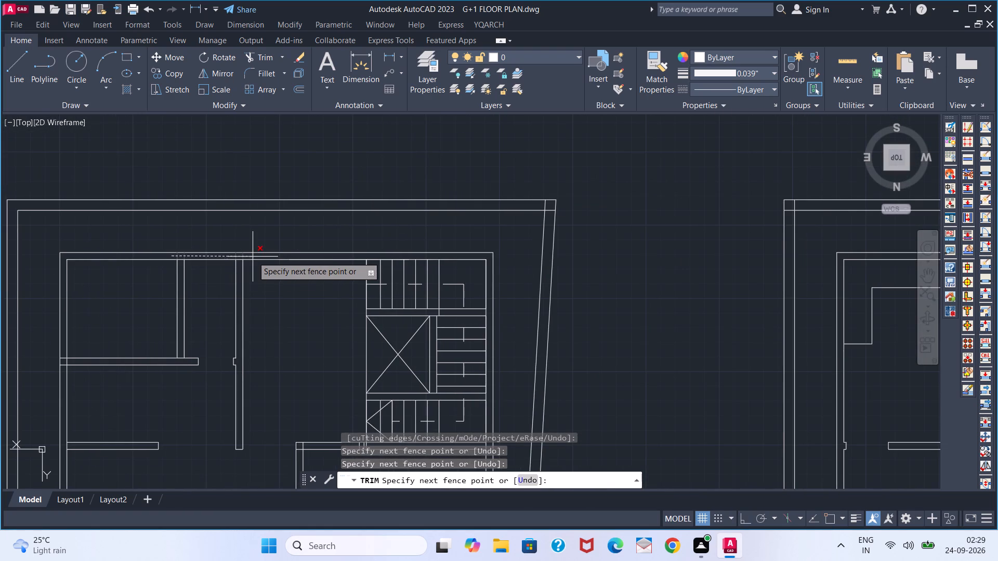
click(253, 257)
scroll(235, 259, up, 3)
click(240, 255)
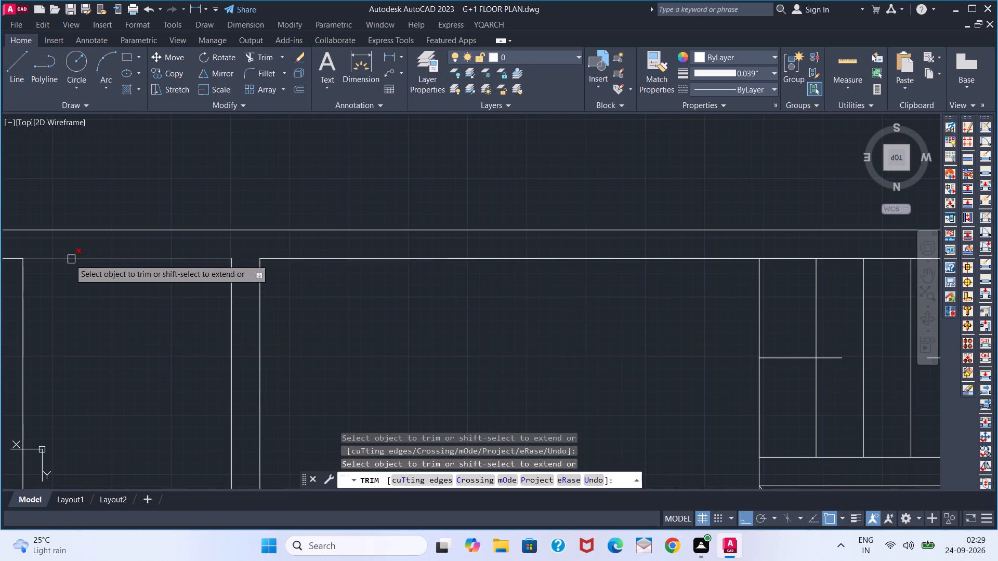
click(12, 259)
Trim the crossing lines where the upper horizontal partition meets the short vertical partition and the left outer wall.
scroll(83, 270, down, 3)
middle_drag(100, 315, 200, 222)
scroll(142, 283, up, 3)
click(236, 259)
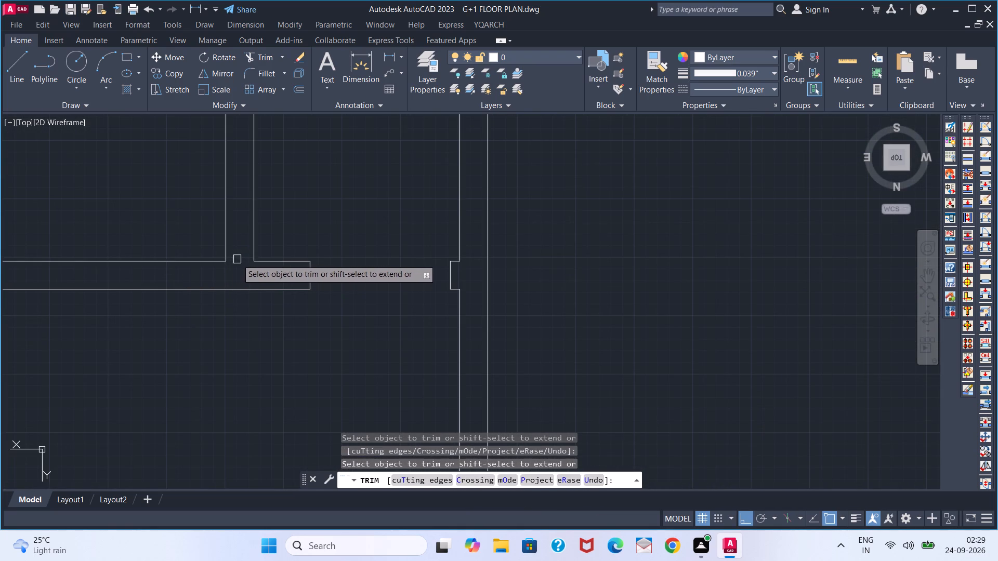
scroll(213, 273, down, 4)
scroll(134, 278, up, 3)
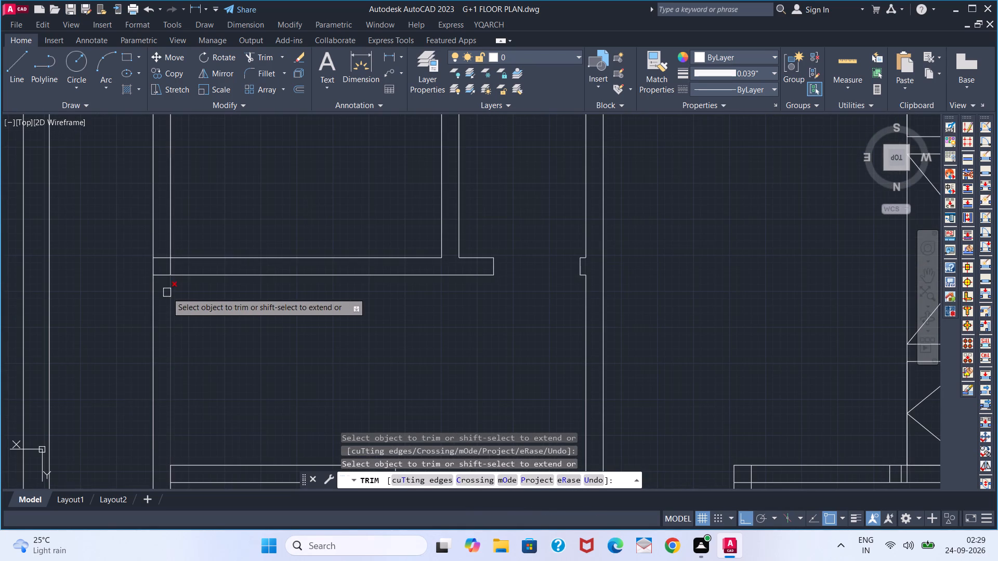
click(164, 292)
click(162, 243)
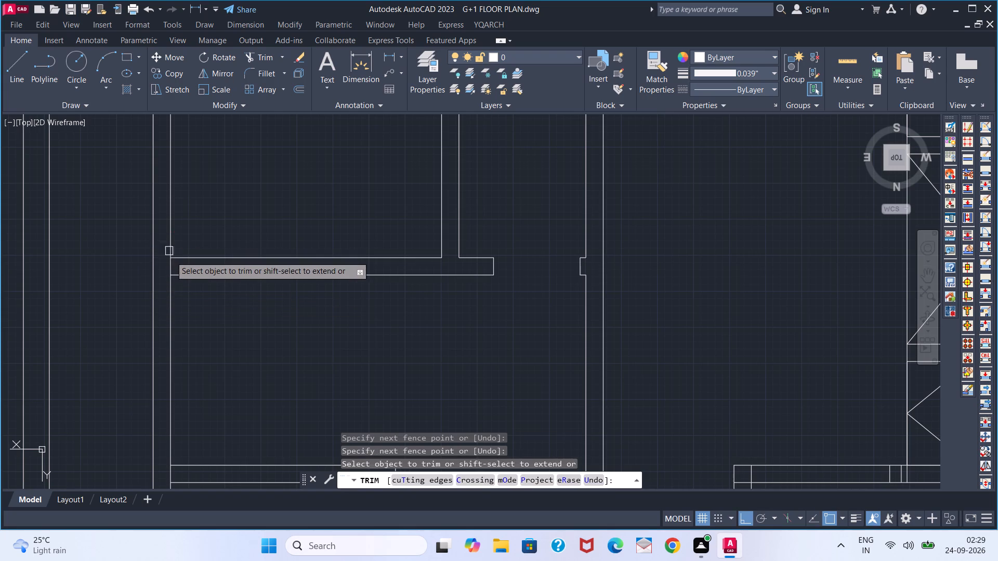
click(172, 267)
Trim the left outer wall's inner line where the second and third horizontal partitions join it.
scroll(173, 271, down, 4)
middle_drag(243, 326, 236, 253)
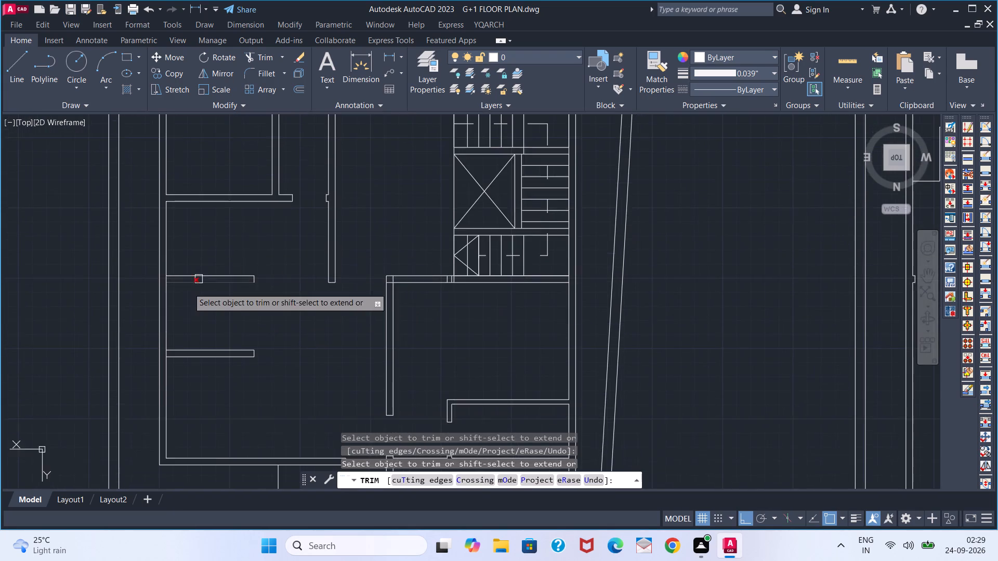
scroll(180, 287, up, 3)
click(122, 255)
scroll(181, 288, down, 3)
middle_drag(204, 319, 240, 262)
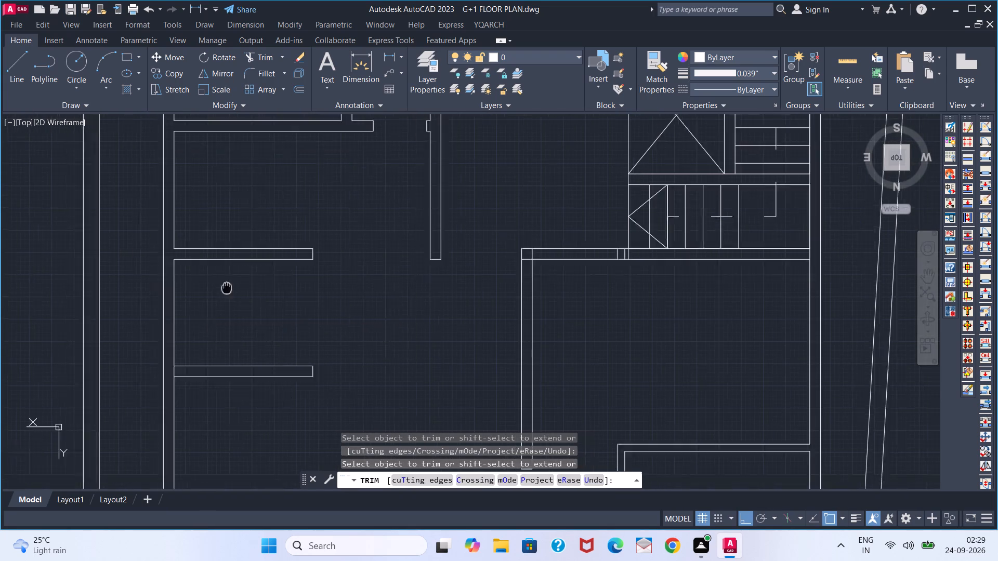
middle_drag(240, 262, 241, 262)
scroll(195, 330, up, 3)
click(183, 345)
Trim the overlapping corner lines and the leftover short cross lines in the wall below the staircase.
scroll(209, 329, down, 4)
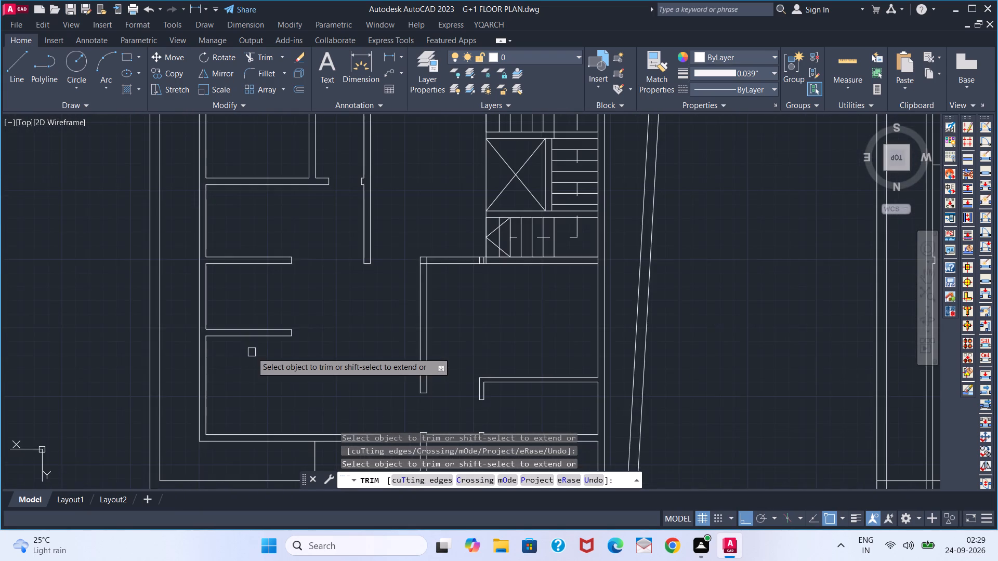
scroll(251, 352, down, 3)
middle_drag(268, 348, 209, 286)
scroll(209, 307, up, 4)
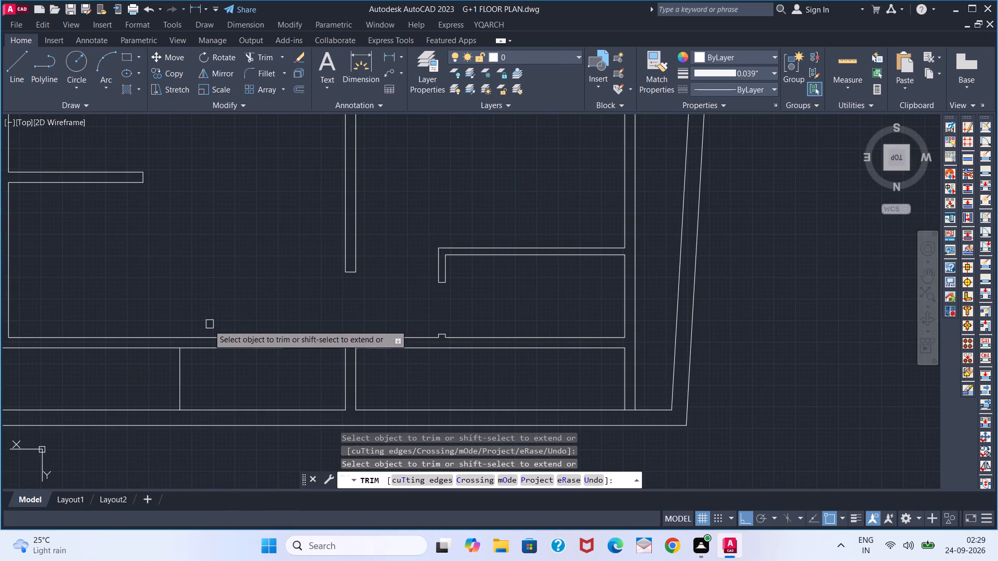
scroll(207, 329, down, 1)
middle_drag(412, 238, 373, 362)
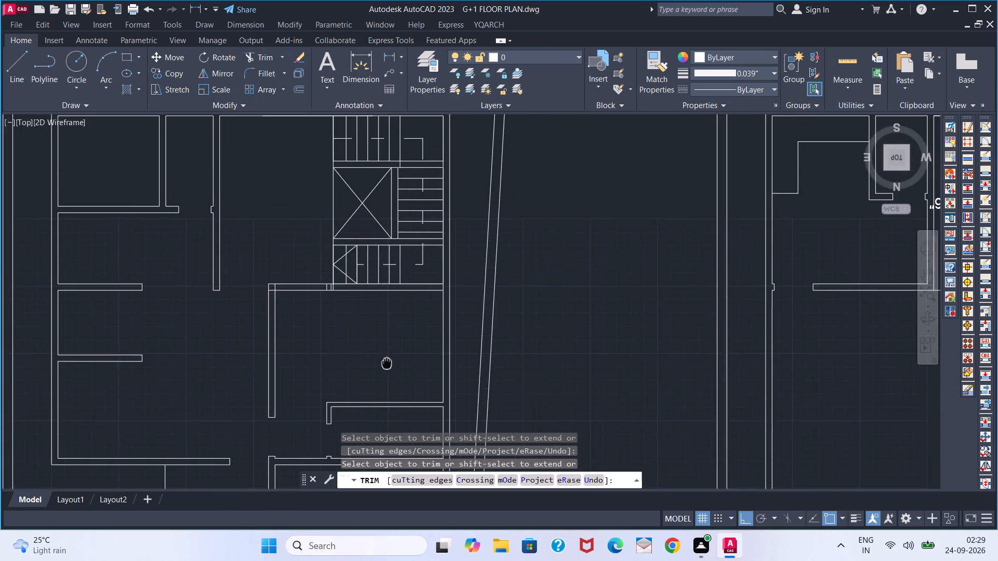
middle_drag(373, 362, 335, 369)
scroll(262, 332, down, 1)
scroll(249, 308, up, 4)
click(167, 316)
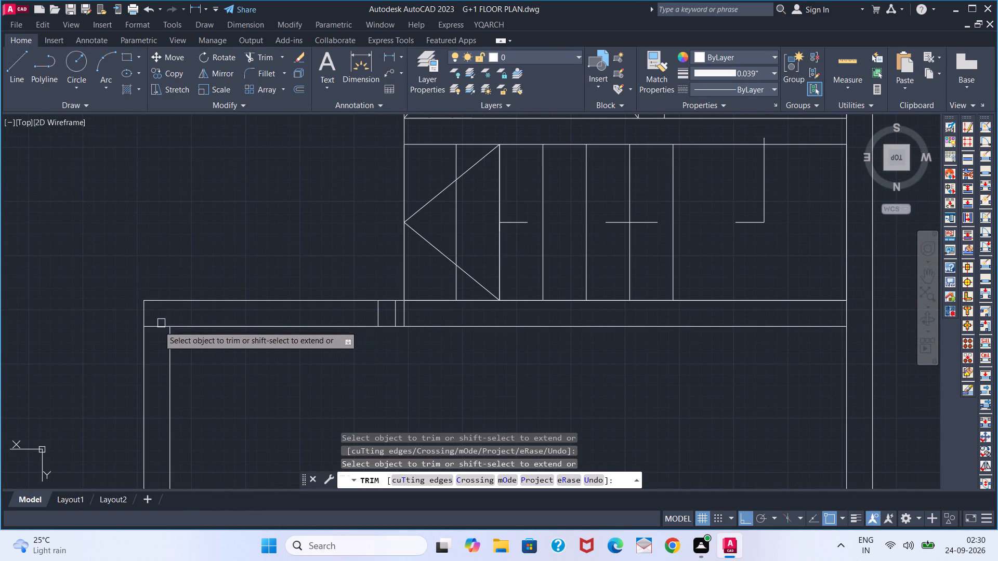
click(159, 326)
click(376, 318)
click(400, 316)
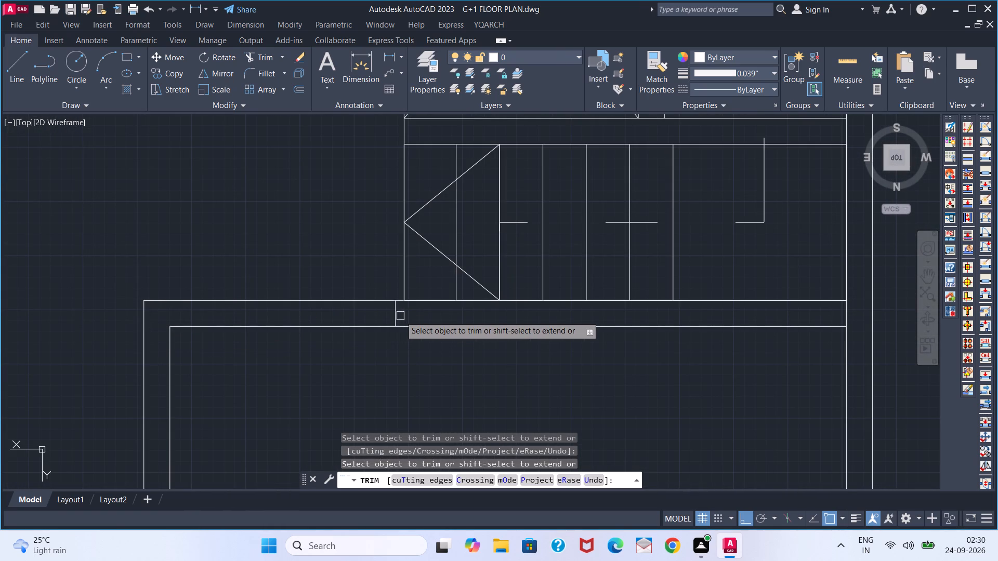
click(395, 316)
Trim the right outer wall's inner line where the wall below the staircase joins it, and finish trimming.
scroll(326, 310, down, 4)
scroll(397, 314, up, 3)
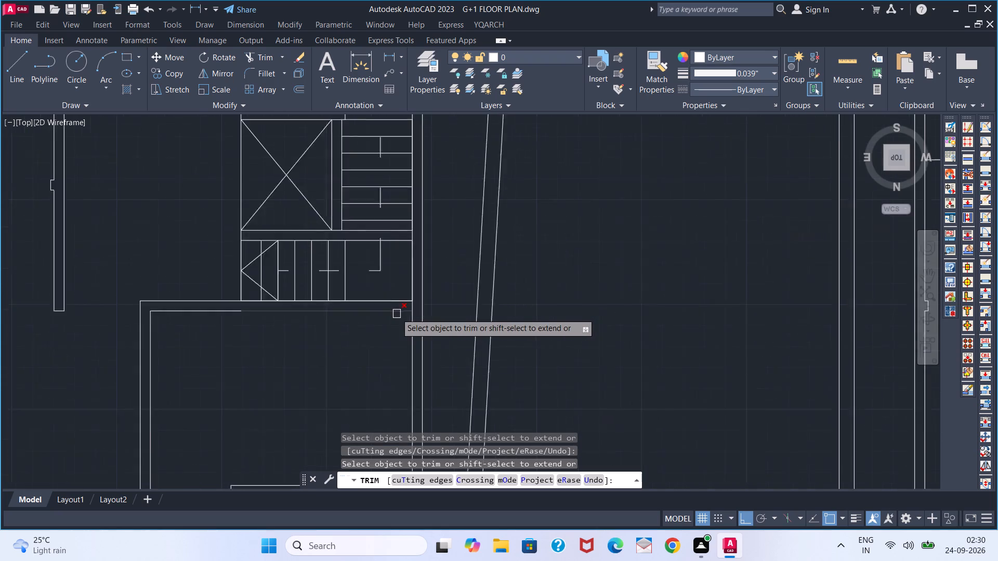
click(416, 306)
scroll(362, 323, down, 2)
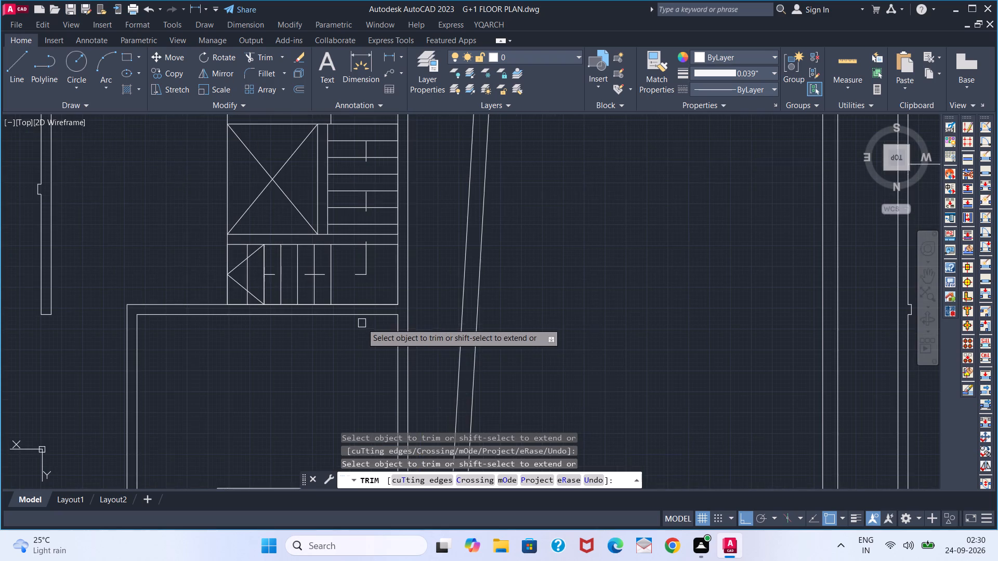
scroll(335, 341, down, 2)
key(space)
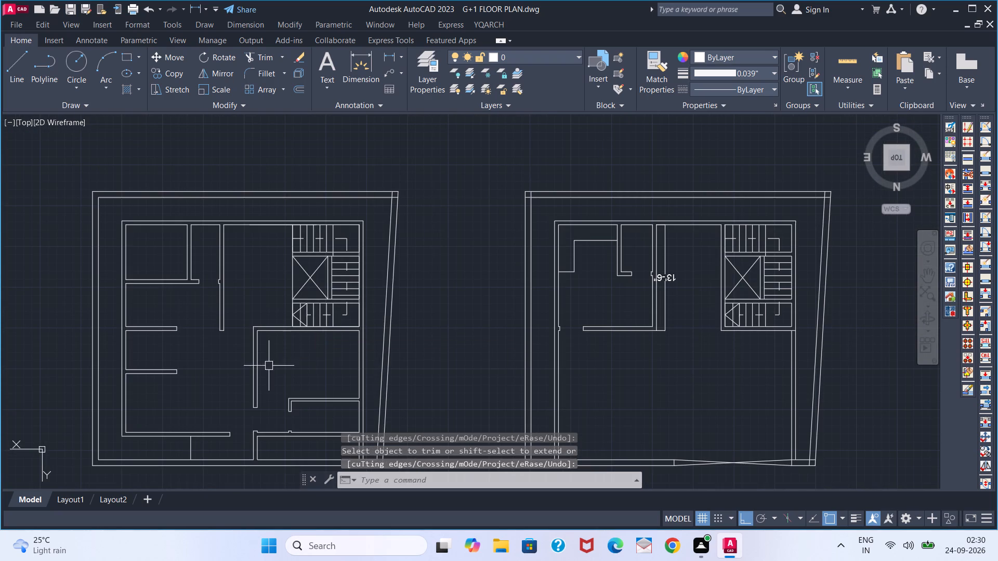
Draw a door jamb projecting 2" and 6" long at the corner where the wall below the staircase meets the vertical partition.
middle_drag(181, 380, 233, 301)
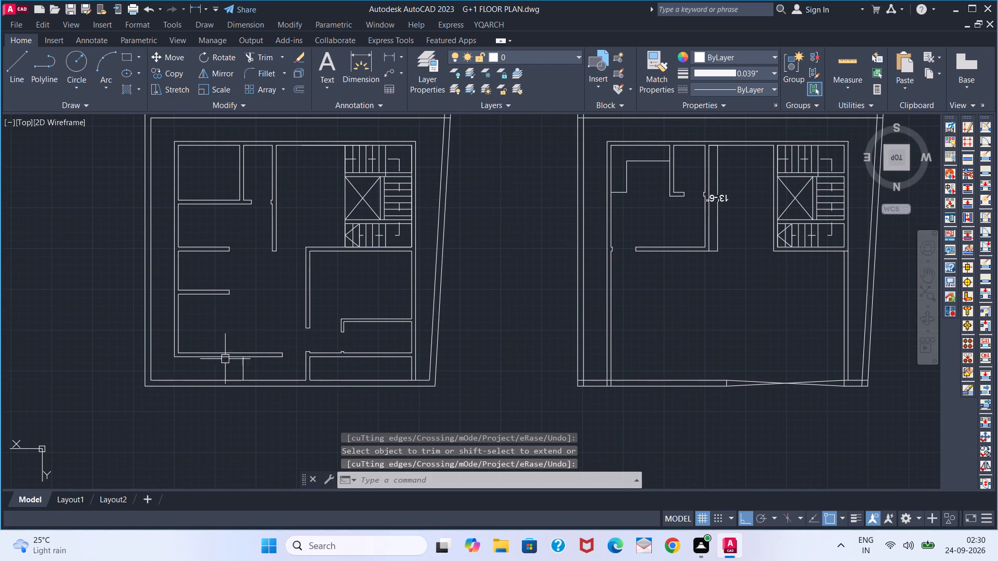
scroll(239, 371, up, 2)
scroll(274, 345, down, 2)
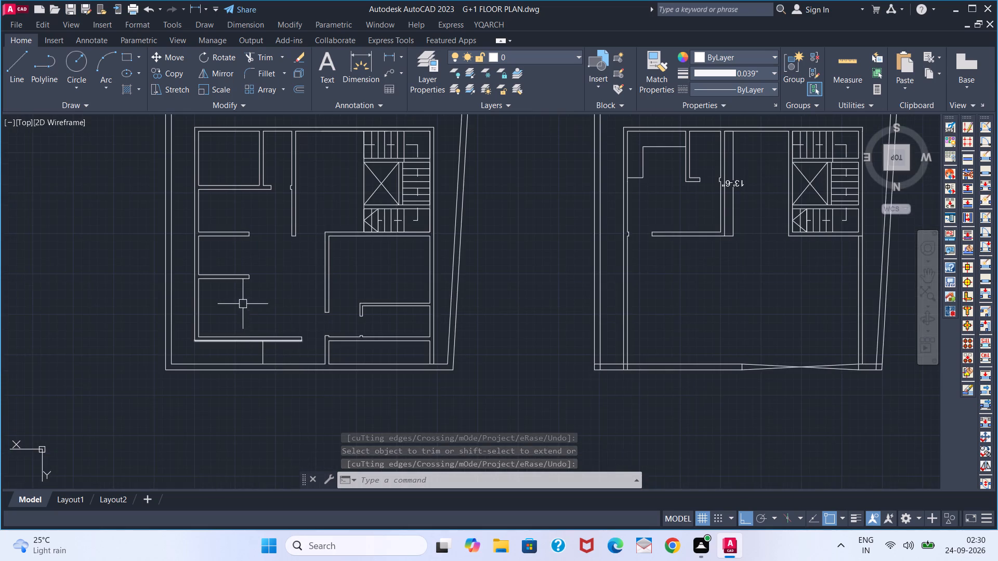
middle_drag(241, 302, 205, 360)
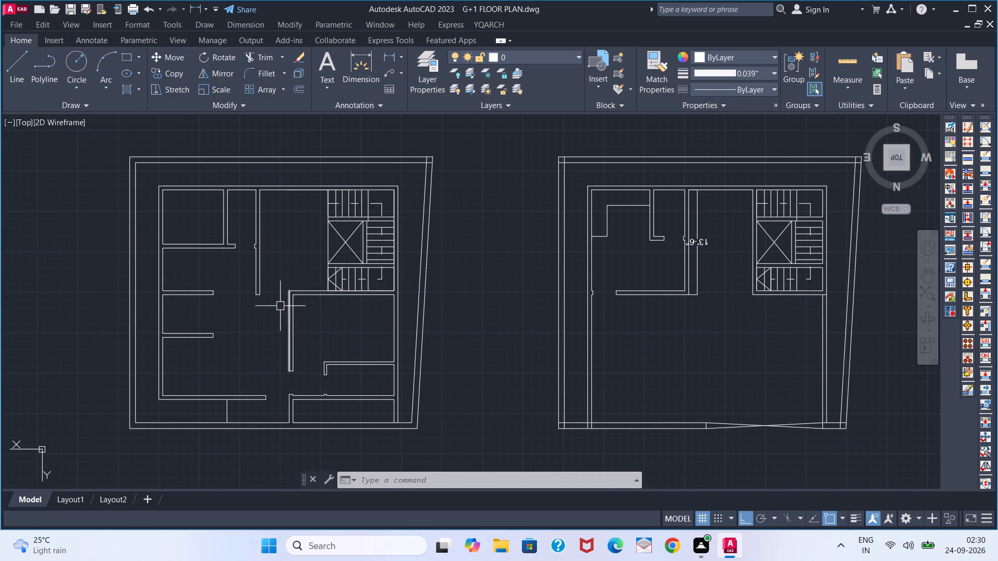
scroll(280, 304, up, 2)
key(l)
key(Return)
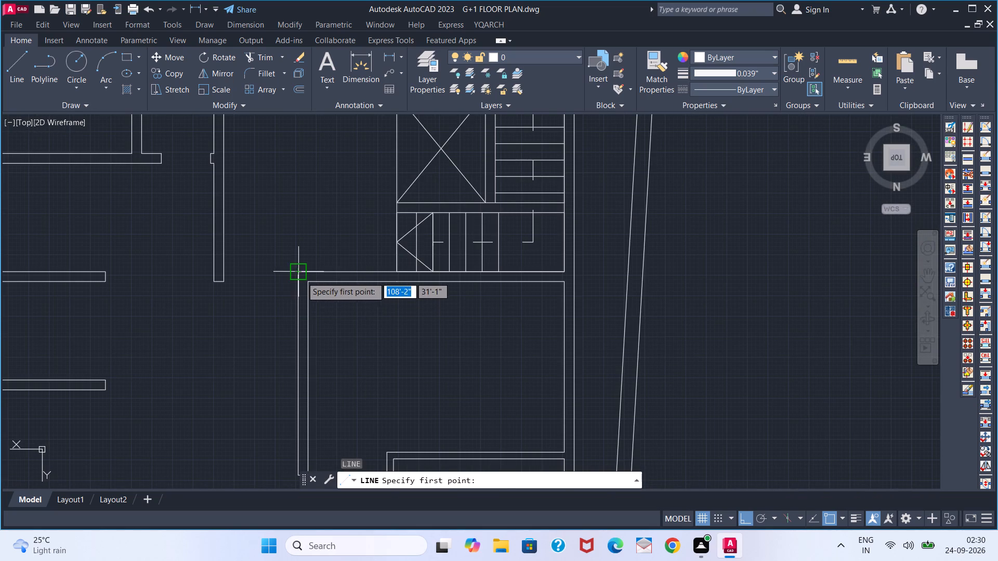
click(301, 277)
key(2)
key(Return)
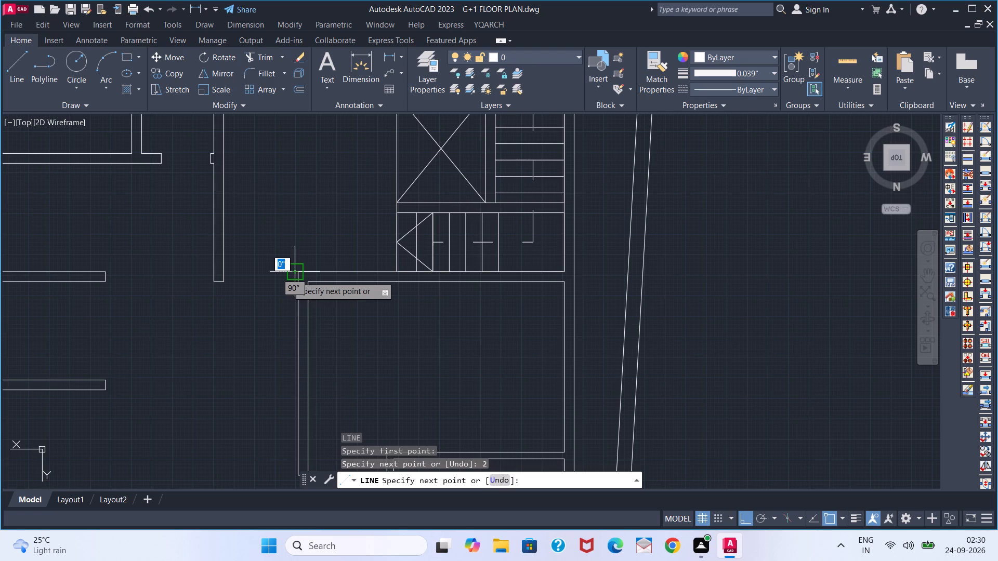
scroll(286, 301, up, 4)
key(6)
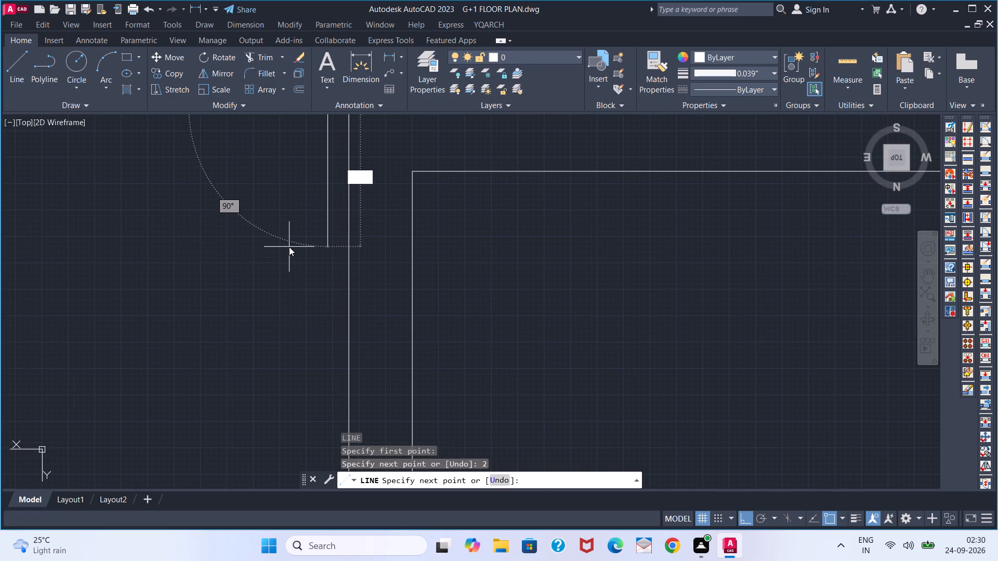
key(Return)
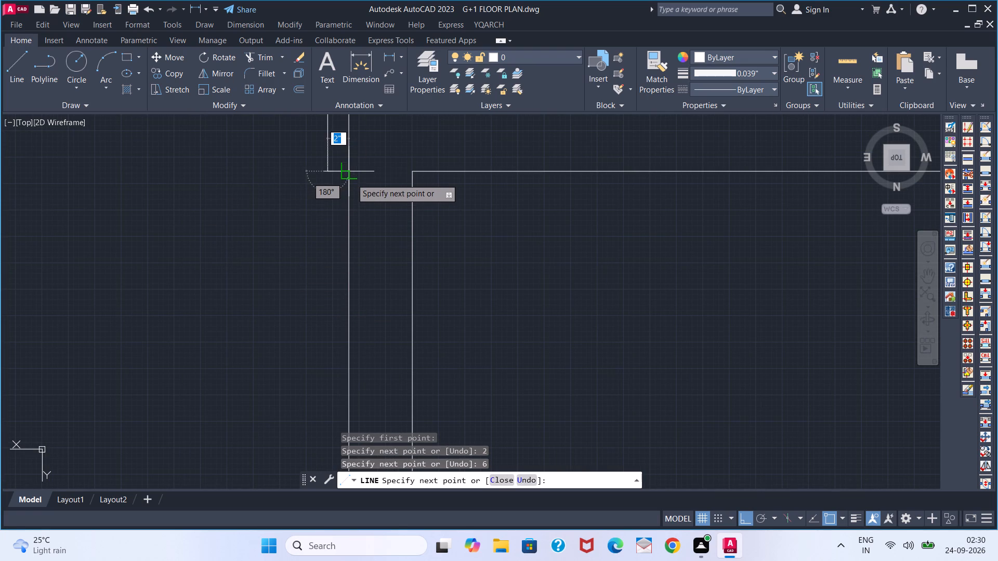
click(351, 173)
key(space)
Trim the vertical partition's line inside the new jamb at the corner below the staircase.
text(TR)
key(space)
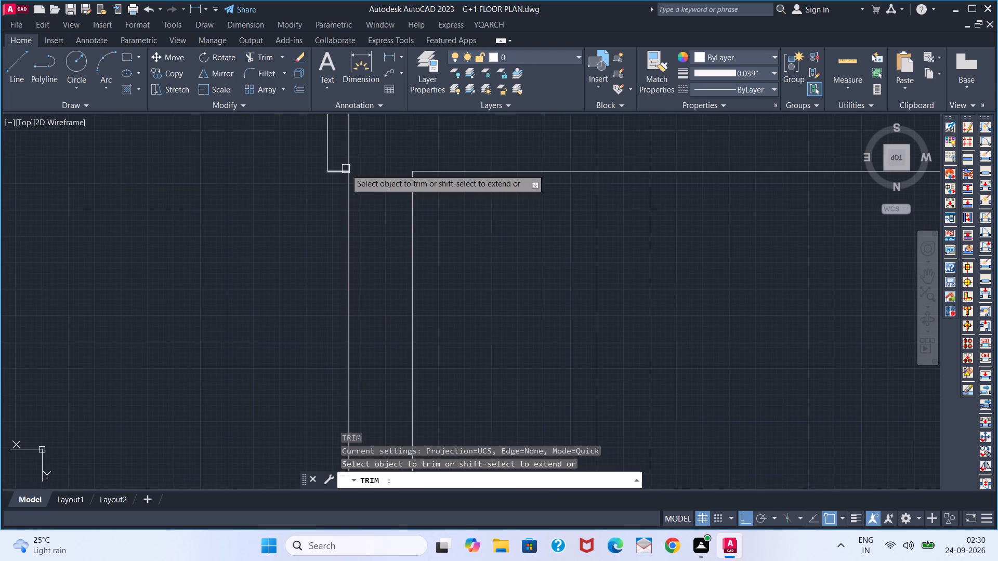
click(342, 153)
click(349, 152)
key(space)
scroll(255, 194, down, 4)
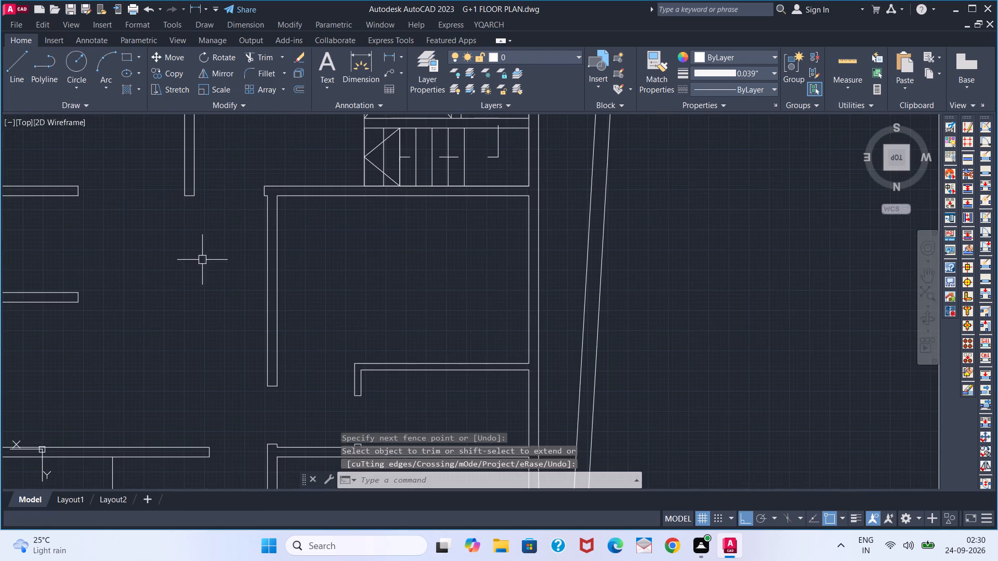
Insert the Door - Imperial block from the tool palettes in the empty space between the two plans.
middle_drag(203, 259, 239, 344)
scroll(237, 299, down, 2)
middle_drag(165, 286, 183, 346)
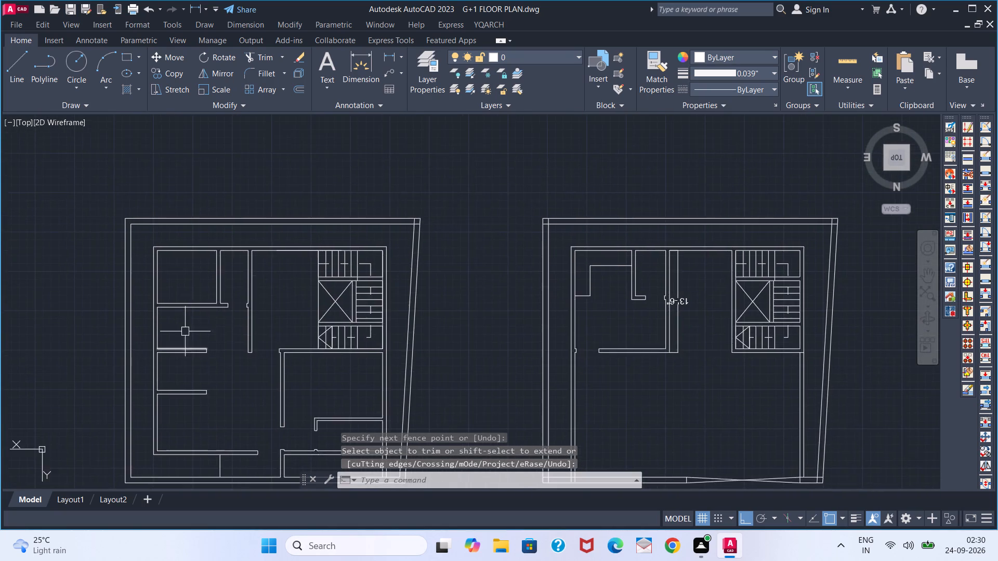
scroll(187, 304, up, 2)
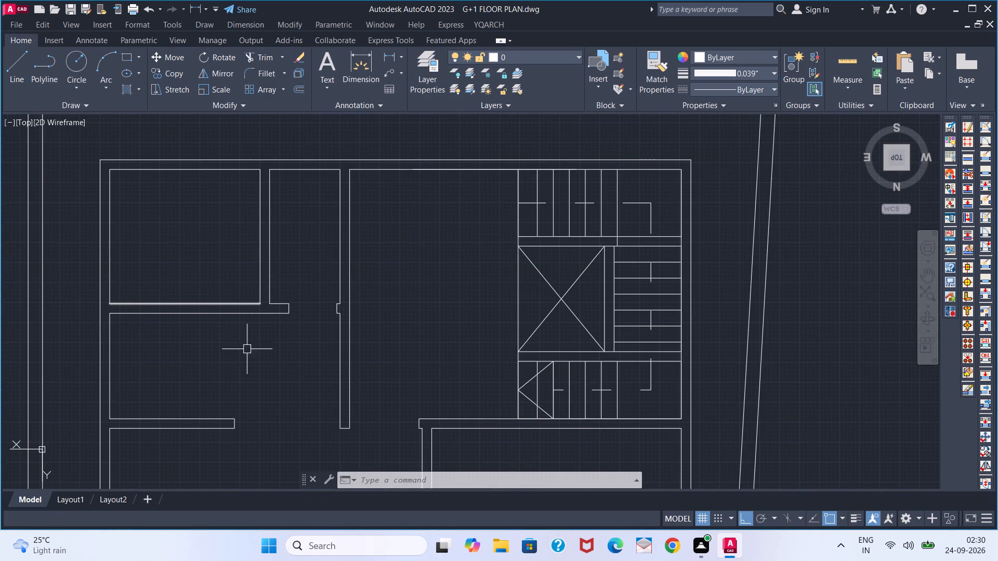
scroll(247, 365, down, 1)
middle_drag(273, 388, 192, 295)
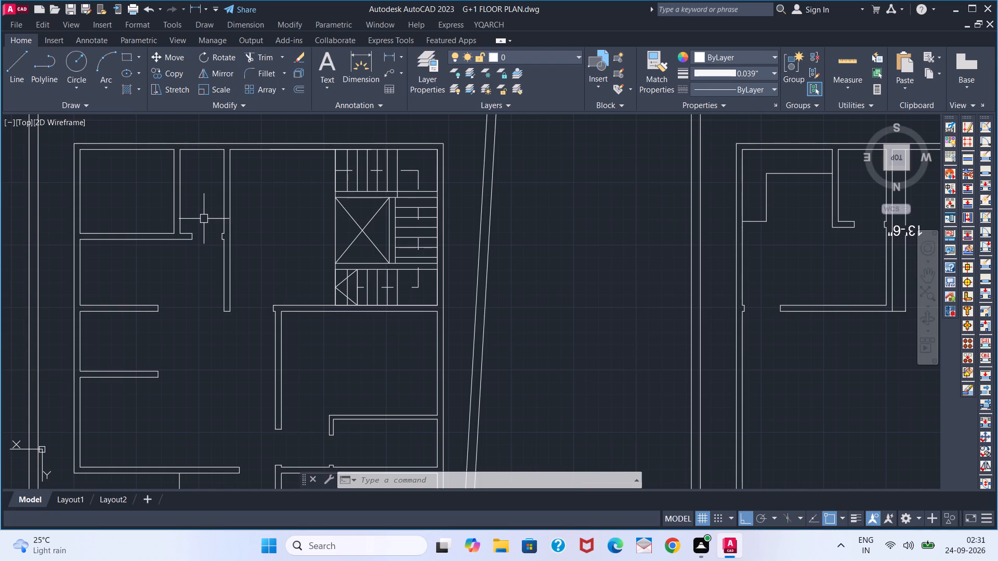
key(ctrl+3)
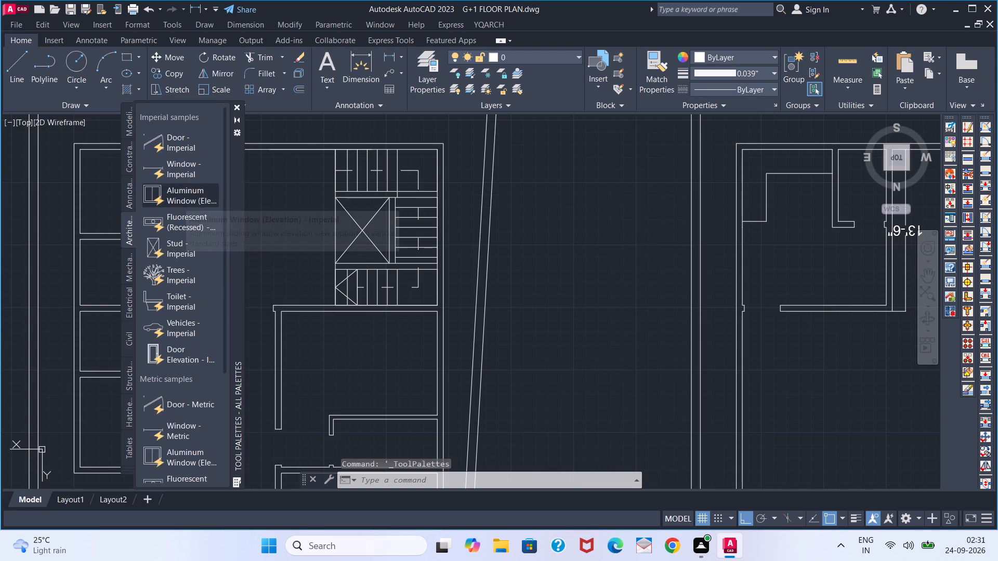
click(181, 171)
click(178, 144)
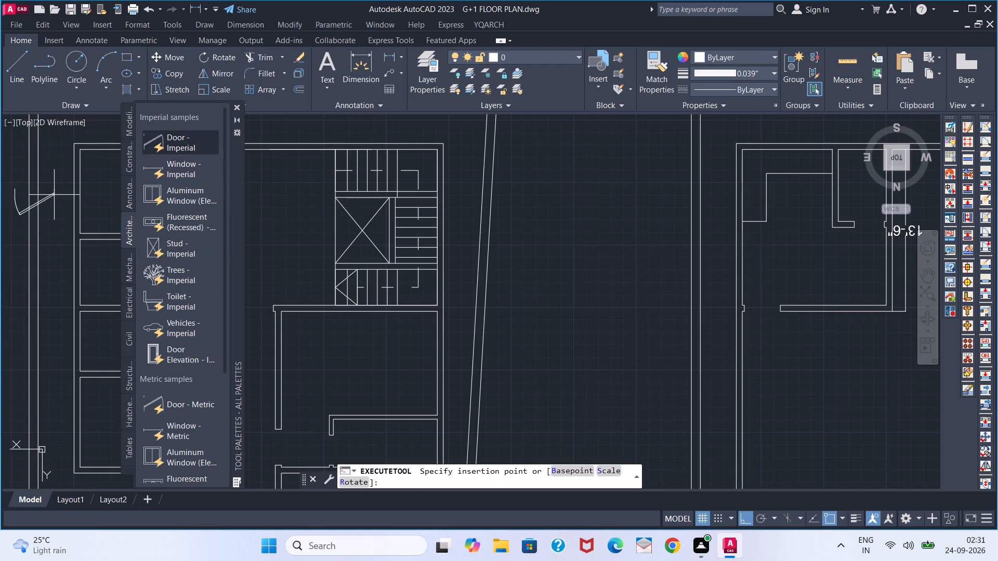
click(596, 265)
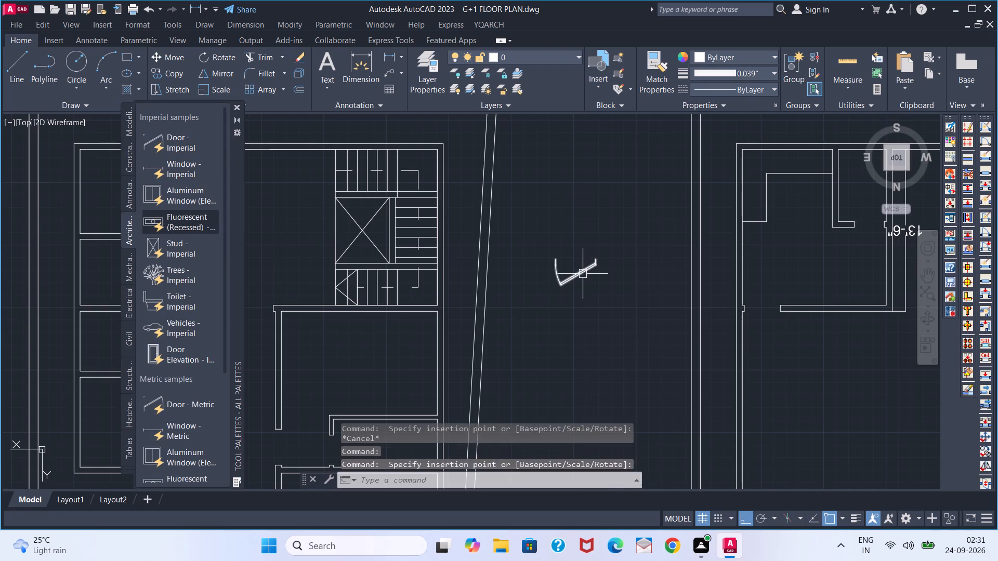
key(Escape)
click(239, 106)
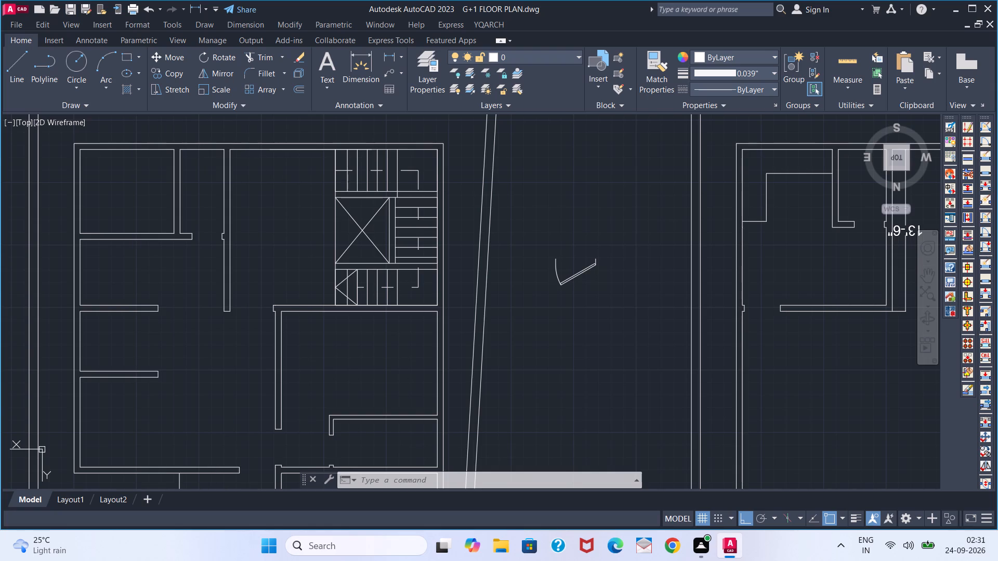
Rotate the inserted door block 180° about its hinge end.
click(587, 267)
key(r)
key(o)
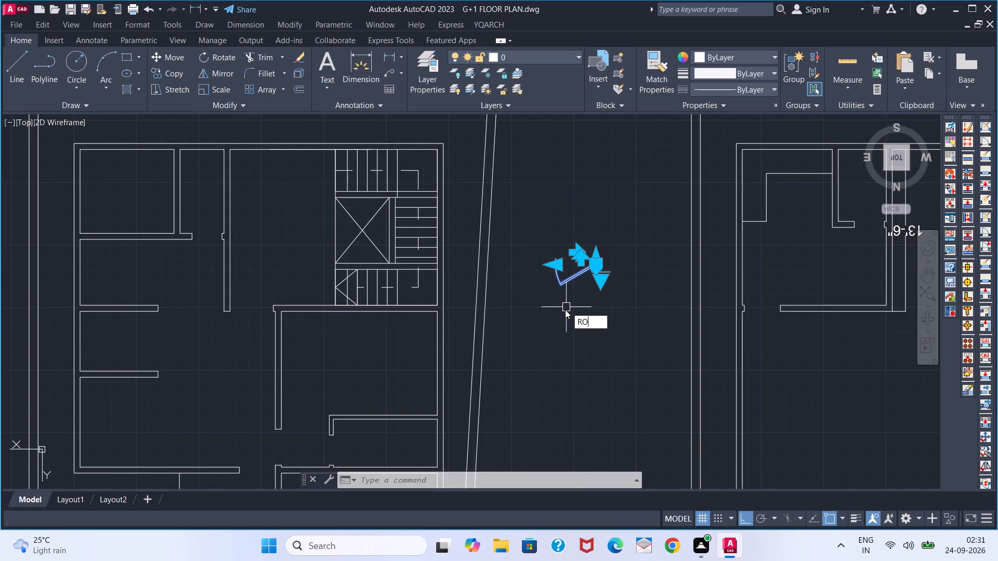
key(Return)
click(597, 262)
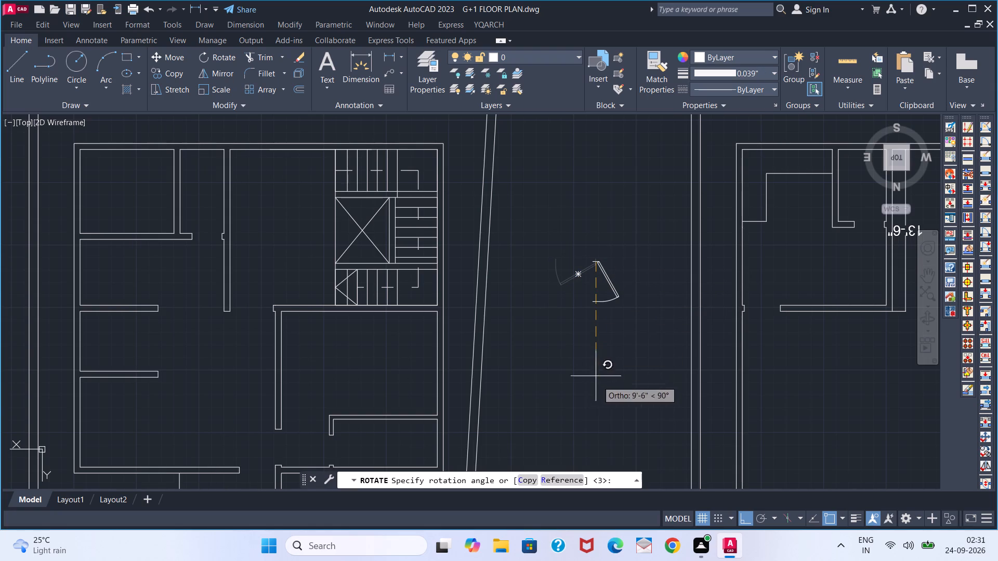
click(721, 339)
Set the door block's opening angle to Open 90º.
click(600, 245)
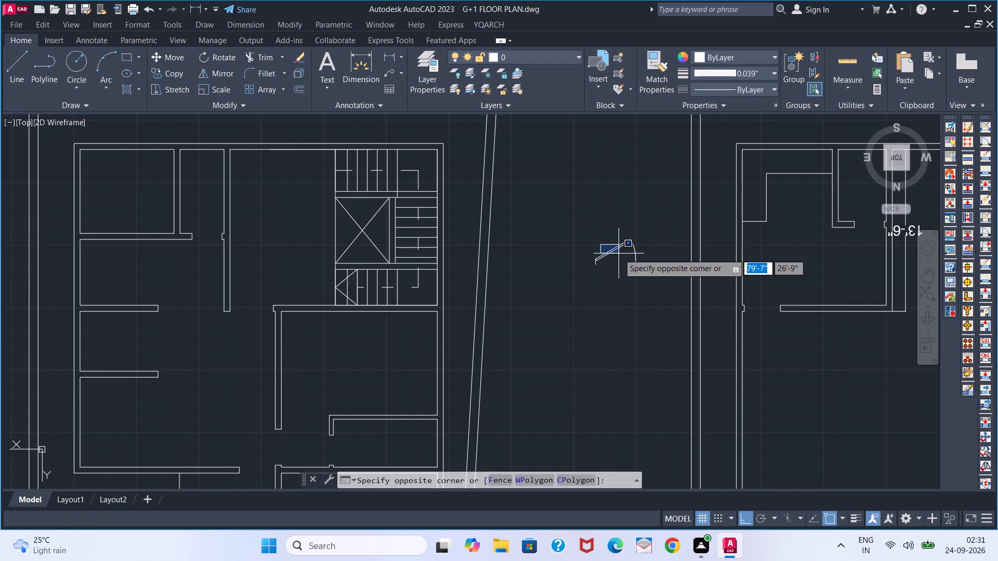
click(619, 253)
click(614, 253)
click(594, 239)
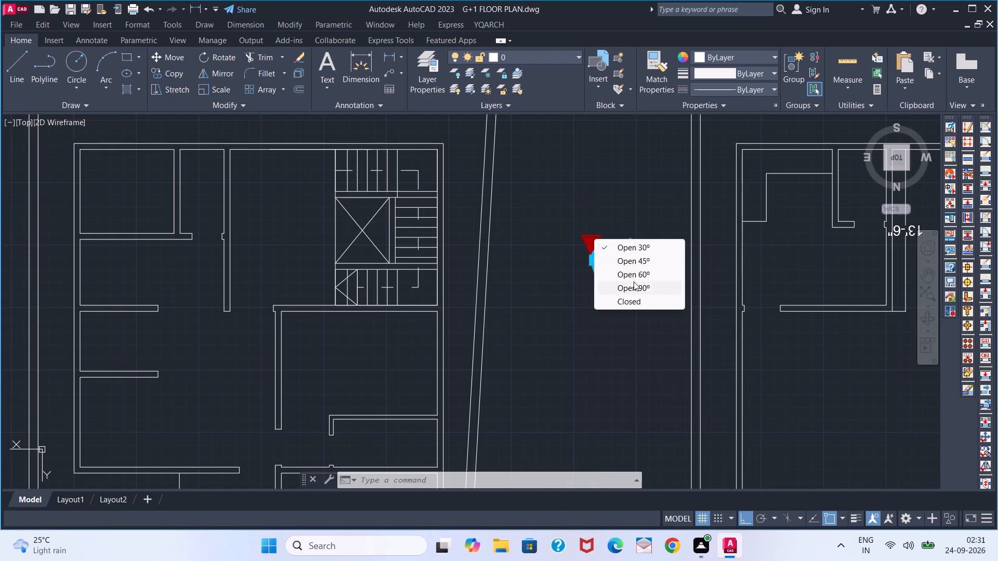
click(634, 282)
key(Escape)
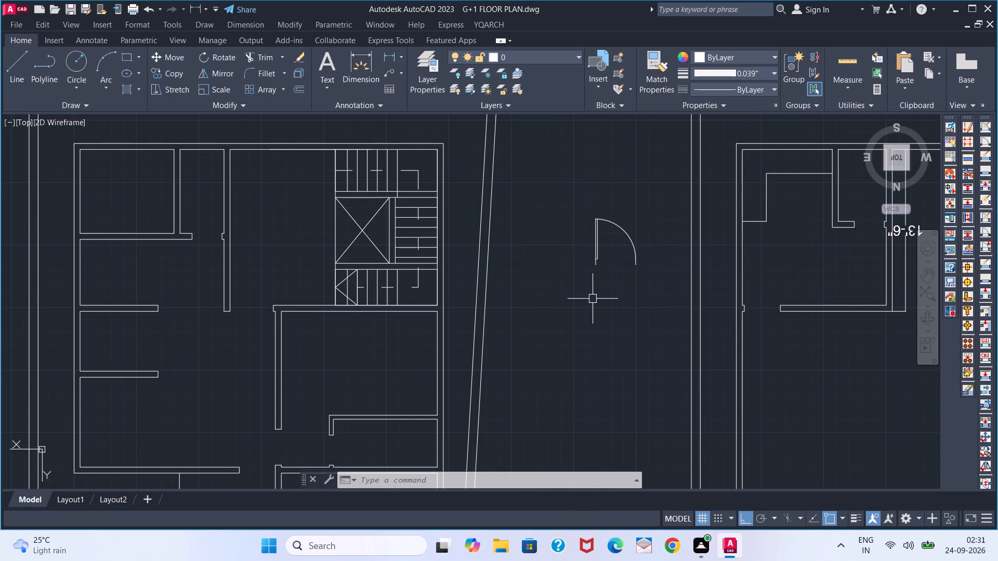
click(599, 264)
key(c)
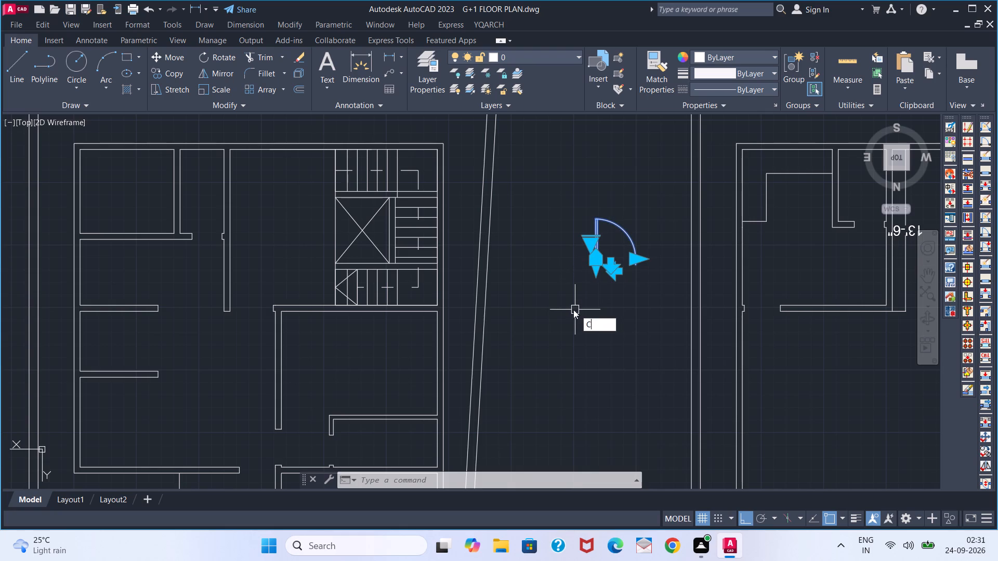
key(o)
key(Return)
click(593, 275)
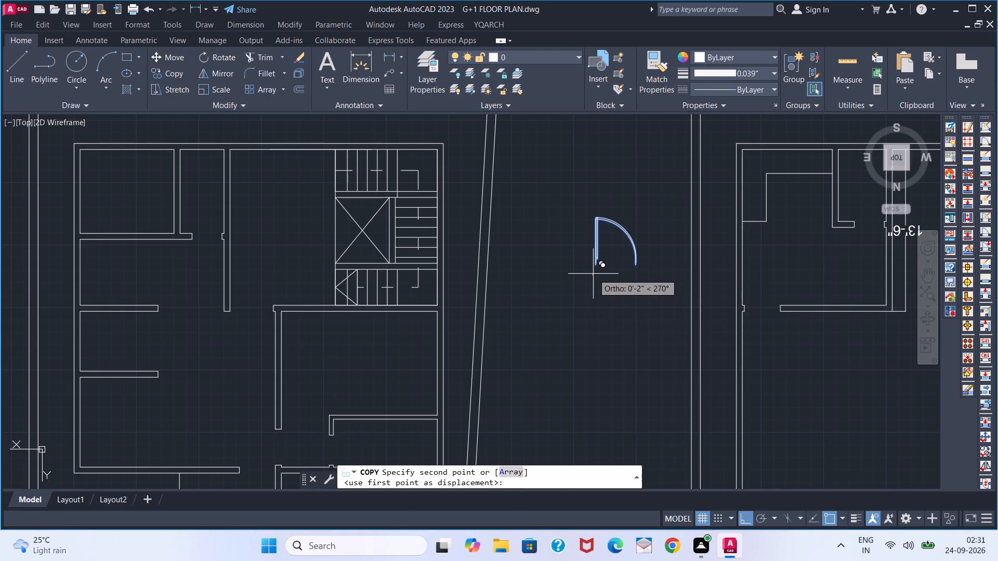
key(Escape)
Copy the door by its hinge-side wall endpoint to the end of the upper horizontal partition in the left plan, with Ortho off.
click(595, 267)
key(c)
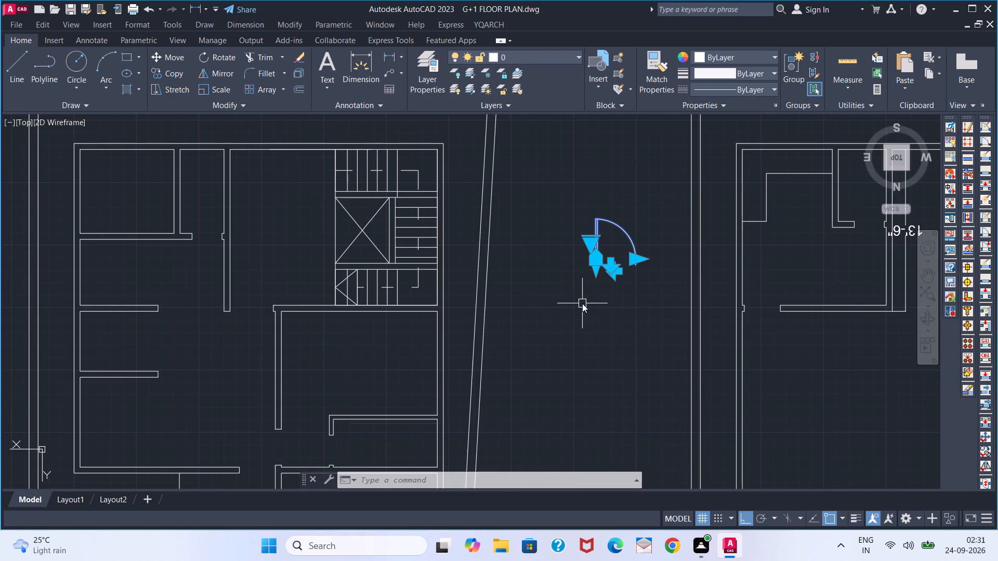
key(o)
key(Return)
scroll(599, 273, up, 2)
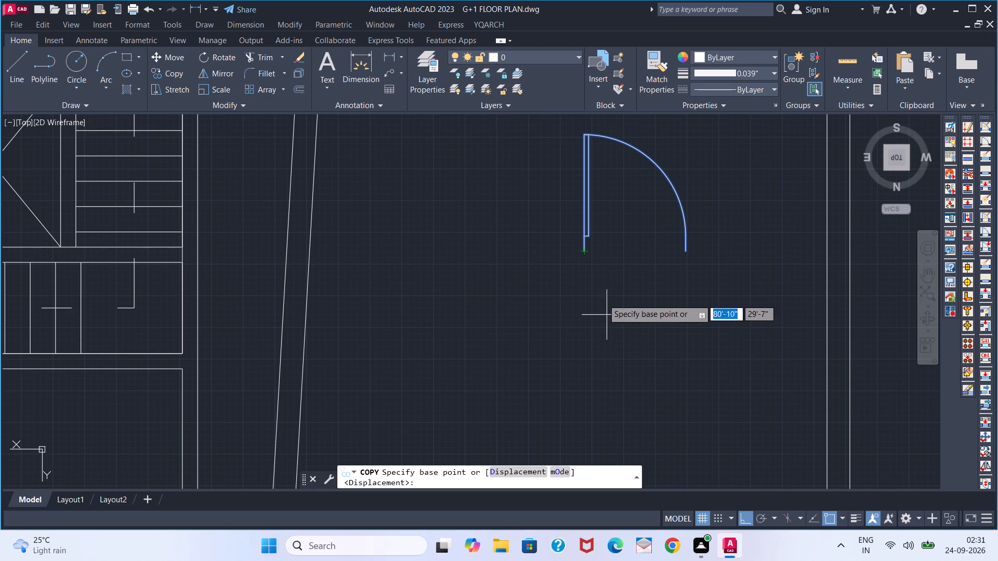
click(584, 257)
scroll(234, 305, down, 3)
middle_drag(127, 308, 259, 315)
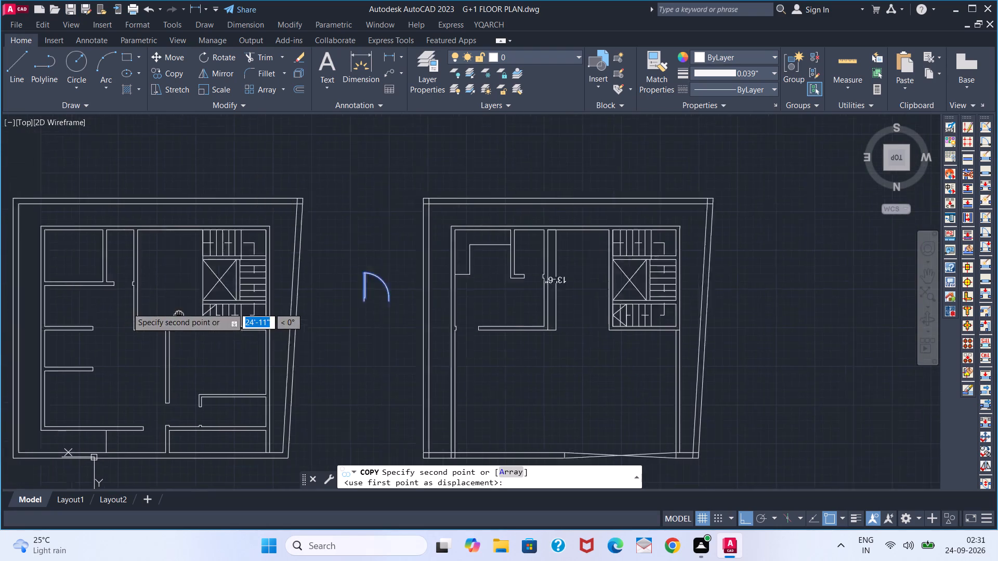
middle_drag(259, 315, 269, 315)
scroll(188, 283, up, 3)
scroll(244, 271, up, 3)
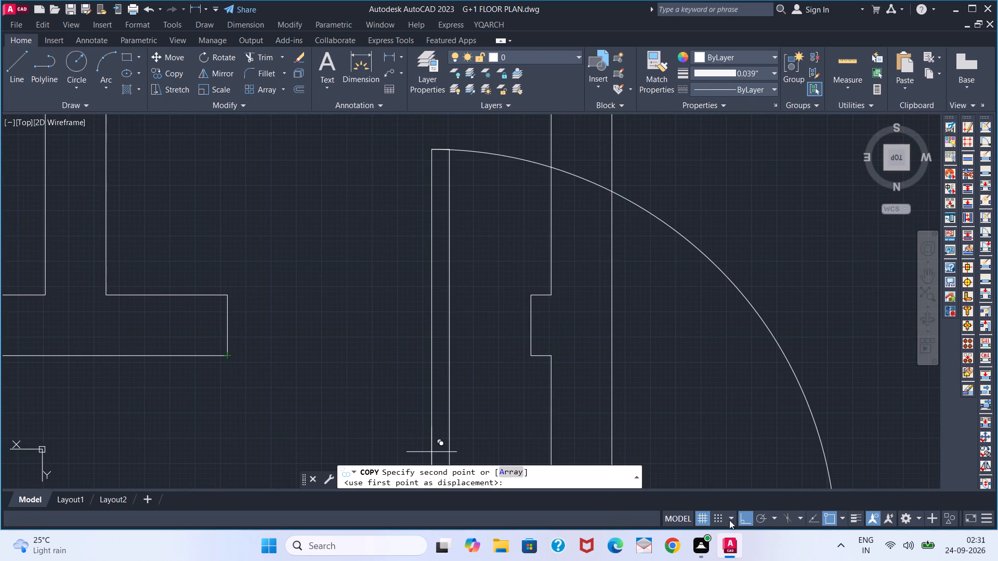
click(745, 518)
click(224, 358)
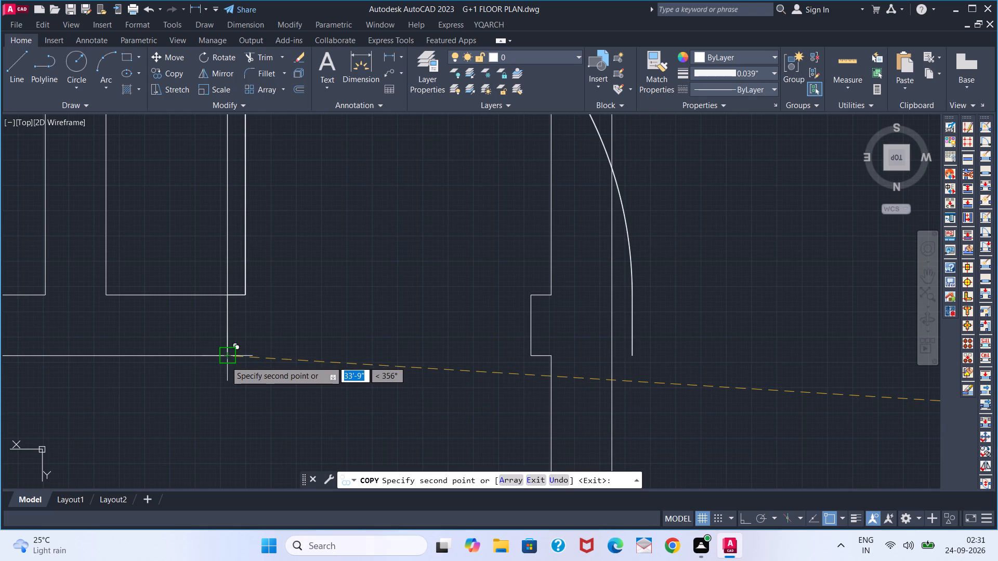
key(Escape)
Flip the copied door horizontally so its hinge faces the vertical partition.
click(232, 292)
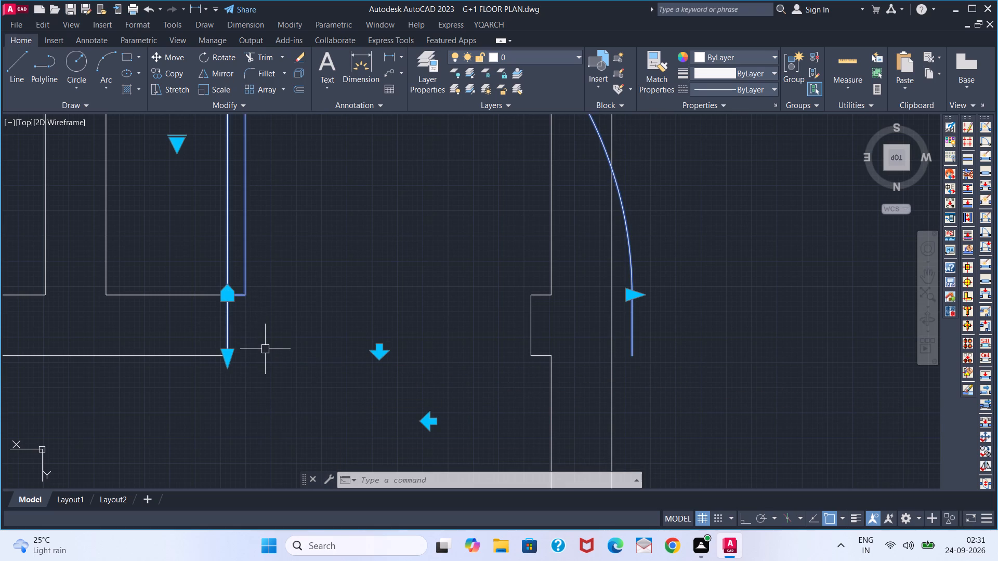
click(429, 425)
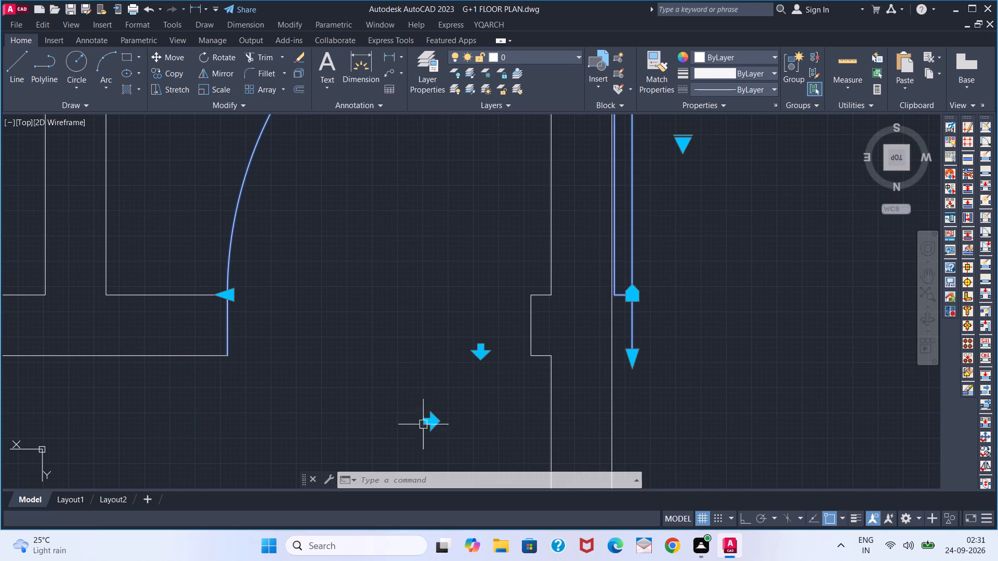
key(Escape)
Move the flipped door so its hinge-side endpoint sits on the lower corner of the vertical partition's jamb.
click(637, 348)
click(627, 350)
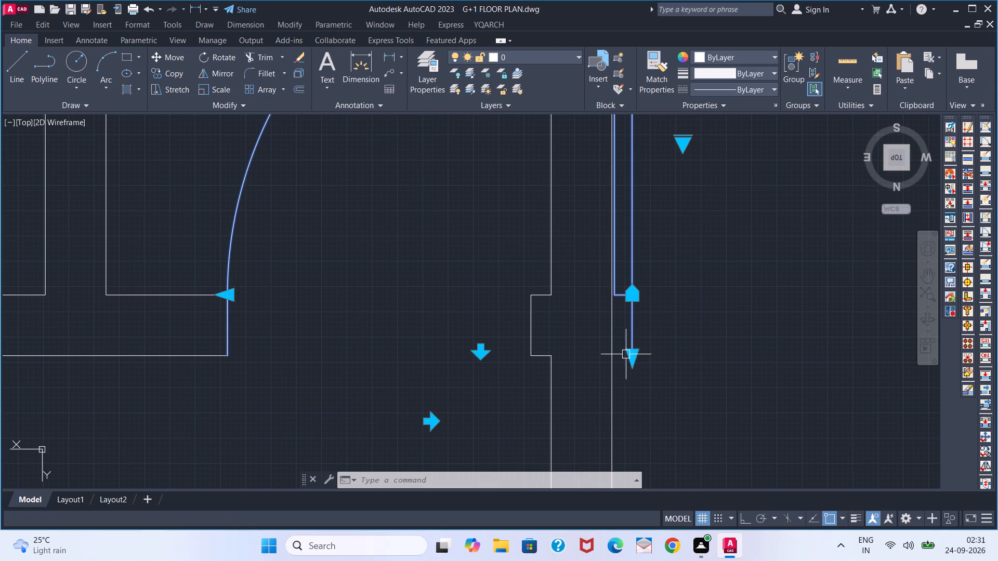
key(m)
key(Return)
click(628, 360)
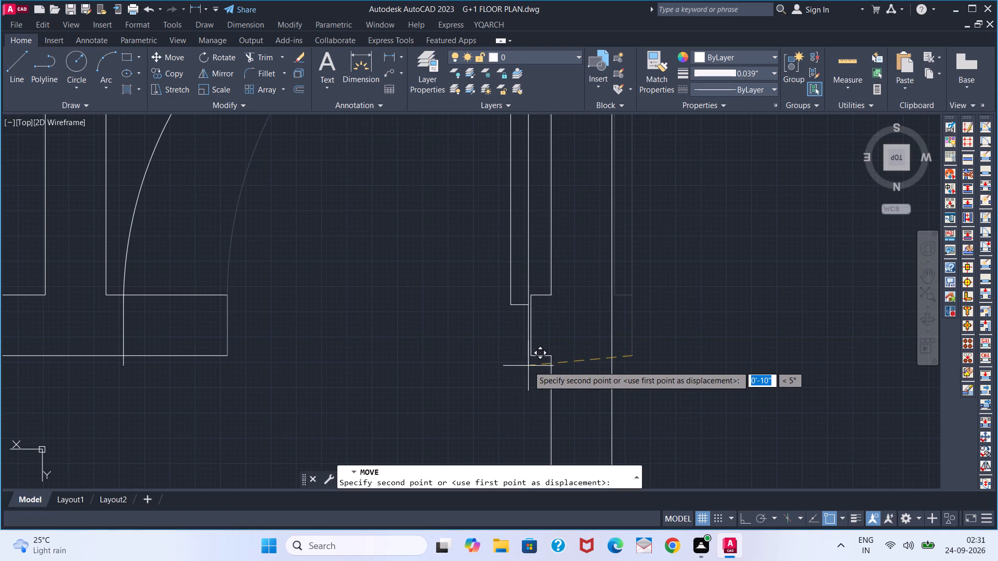
click(530, 357)
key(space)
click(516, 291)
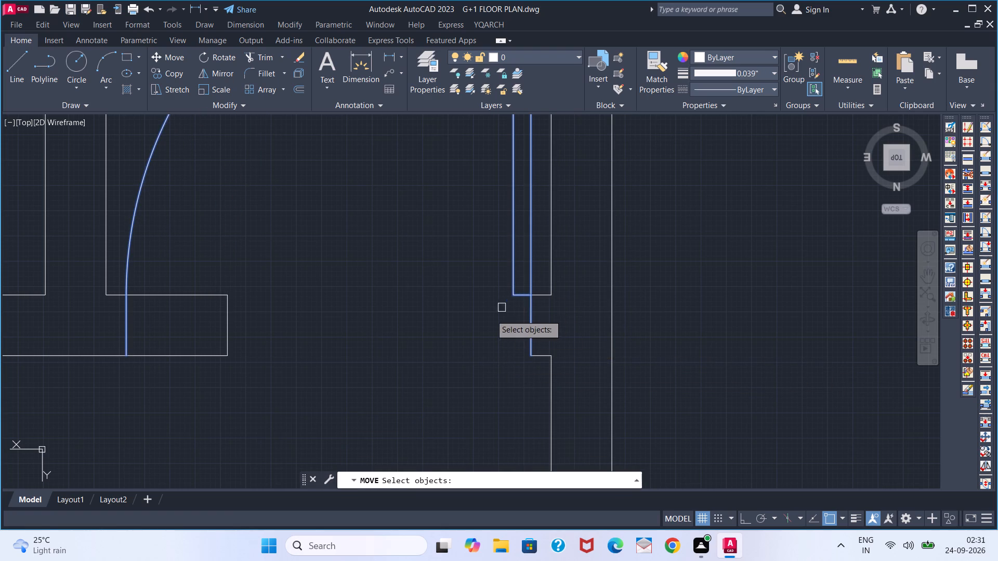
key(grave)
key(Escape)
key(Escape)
Scale the door about its hinge-side endpoint so its swing fits the opening up to the opposite partition end.
click(513, 288)
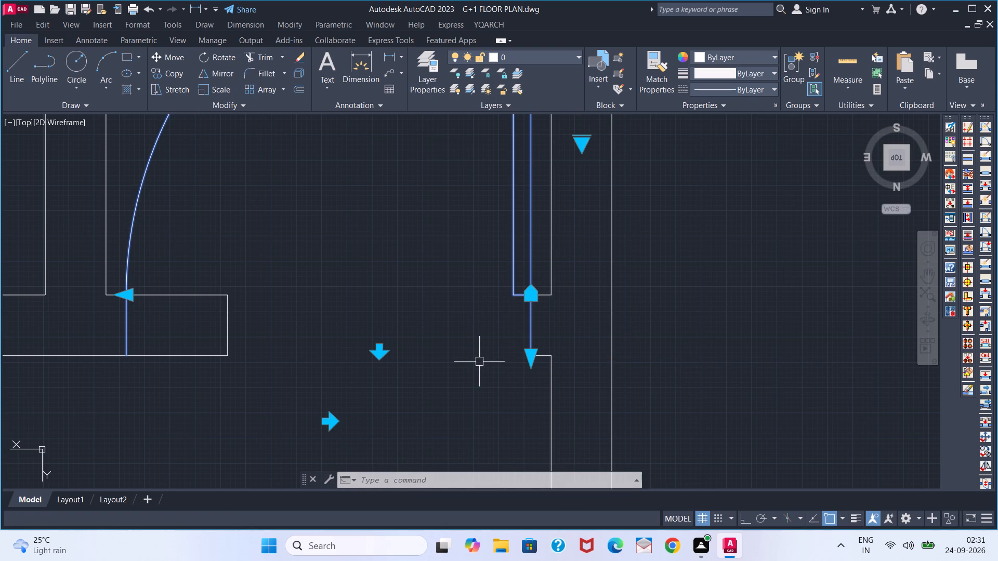
text(SC)
key(space)
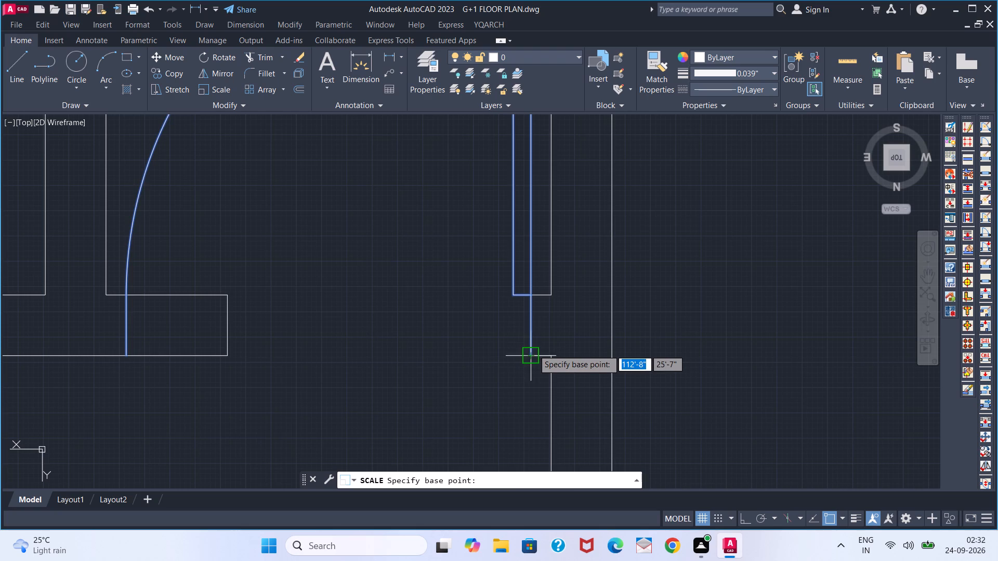
click(533, 350)
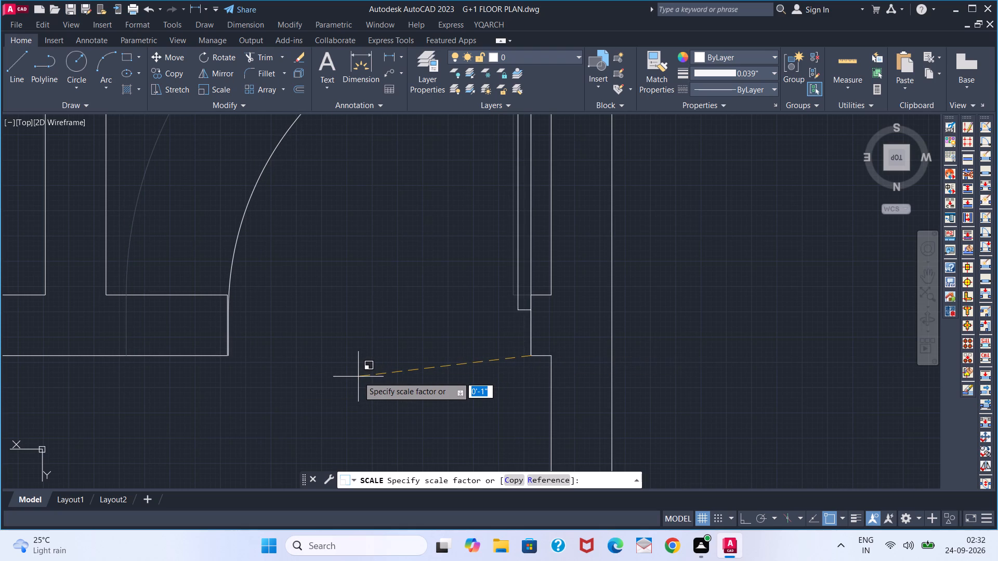
click(357, 377)
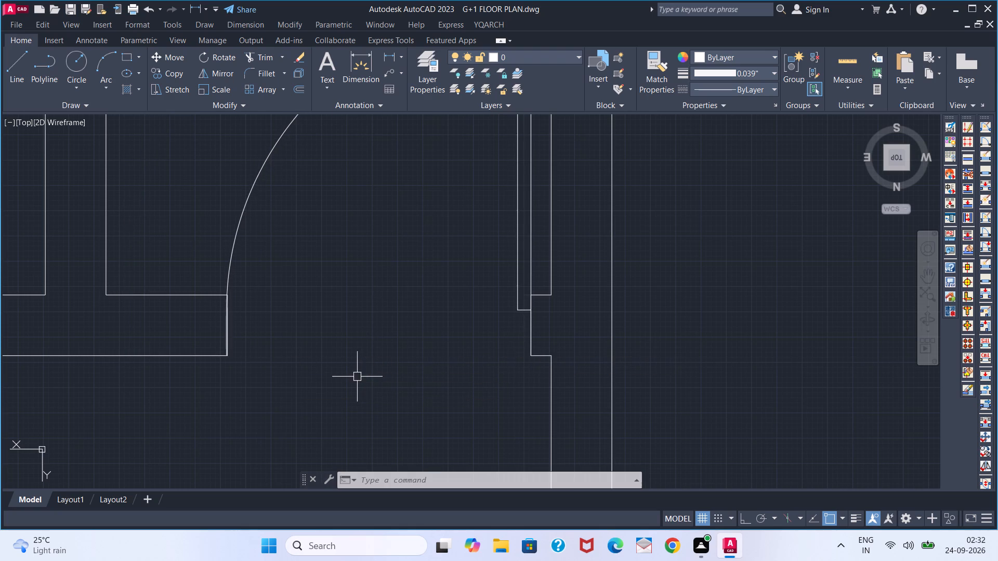
Extend the left face line of the vertical partition beside the door down across the horizontal partition.
scroll(347, 386, down, 3)
middle_drag(300, 402, 362, 380)
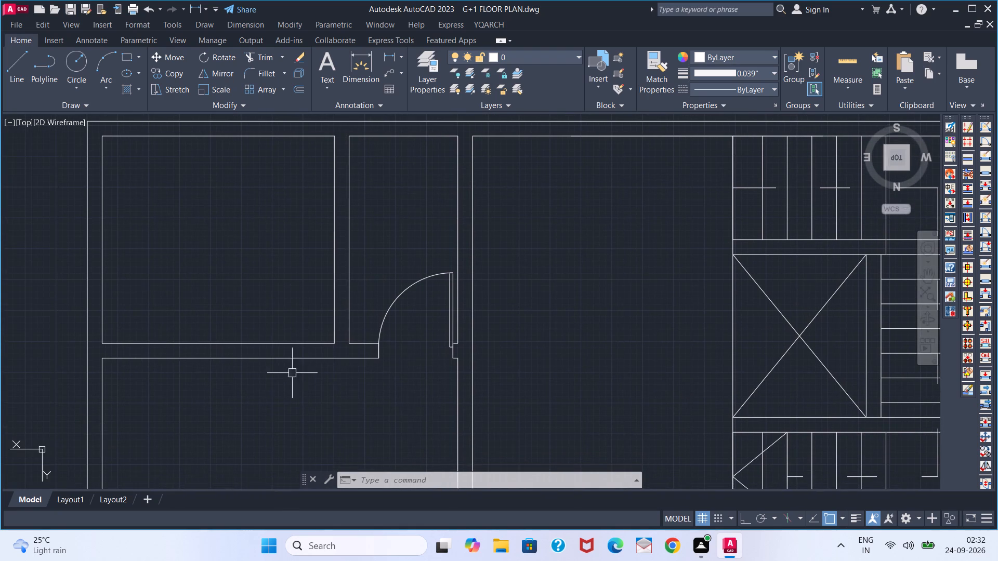
scroll(258, 372, down, 1)
middle_drag(230, 388, 218, 313)
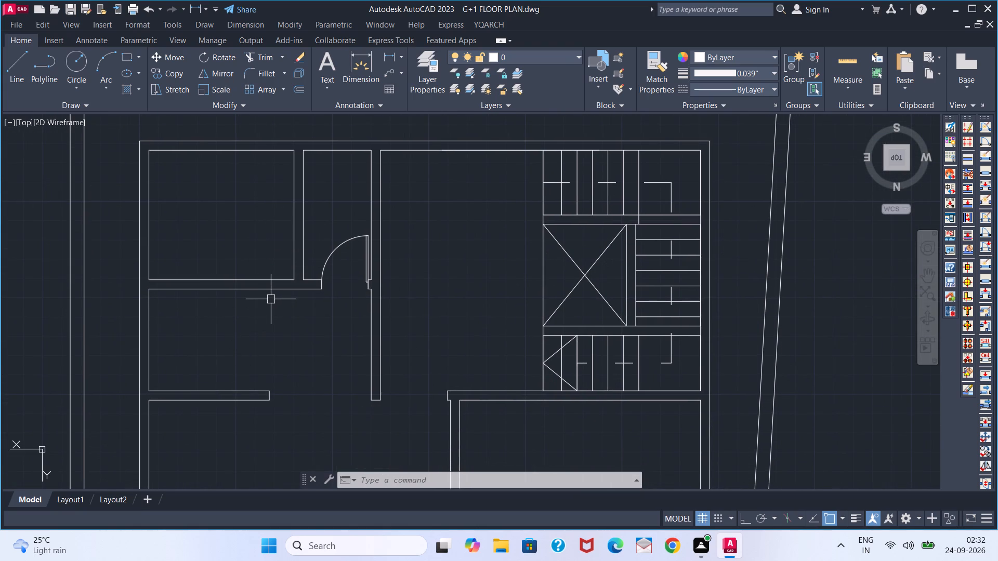
scroll(244, 381, down, 1)
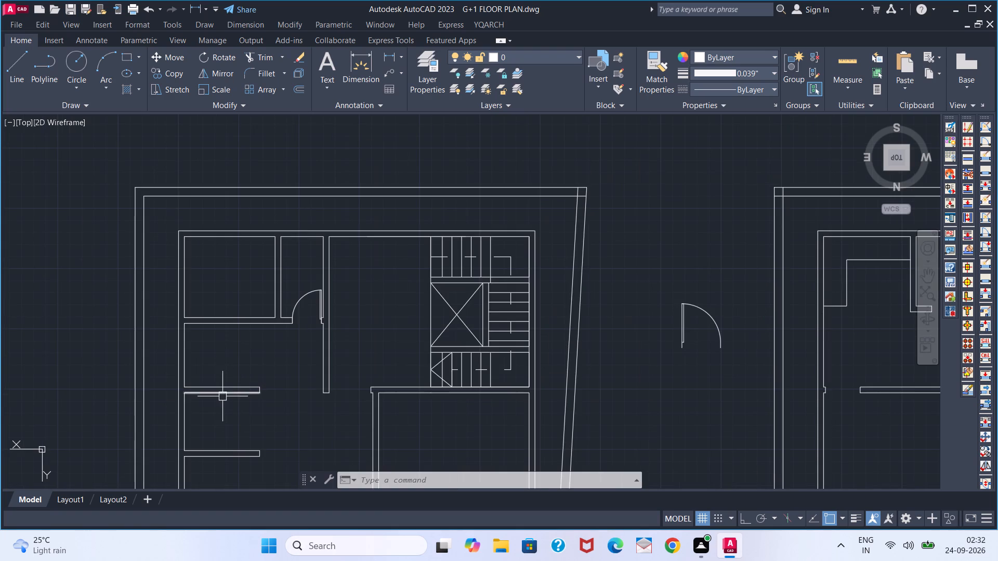
middle_drag(238, 362, 279, 265)
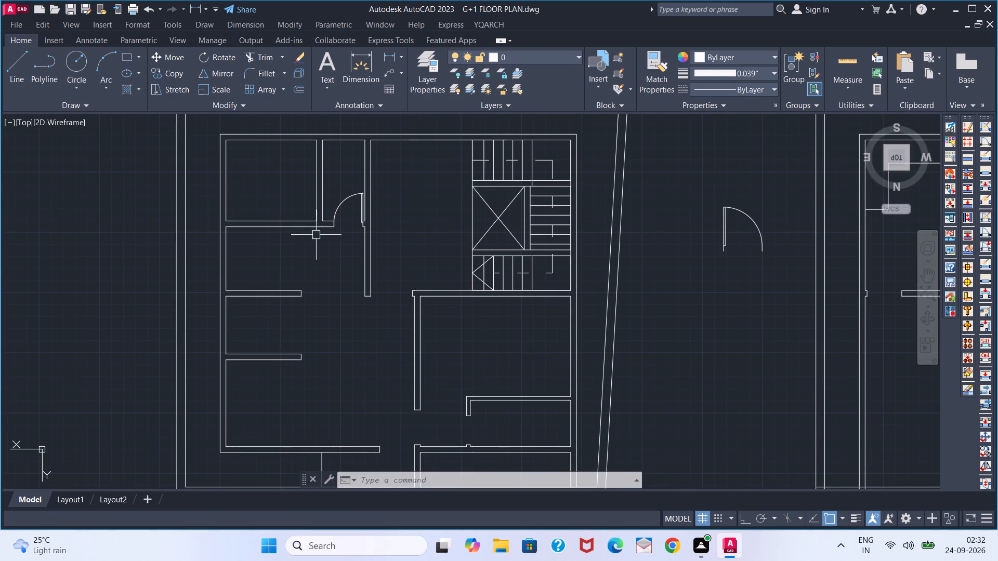
scroll(322, 231, up, 1)
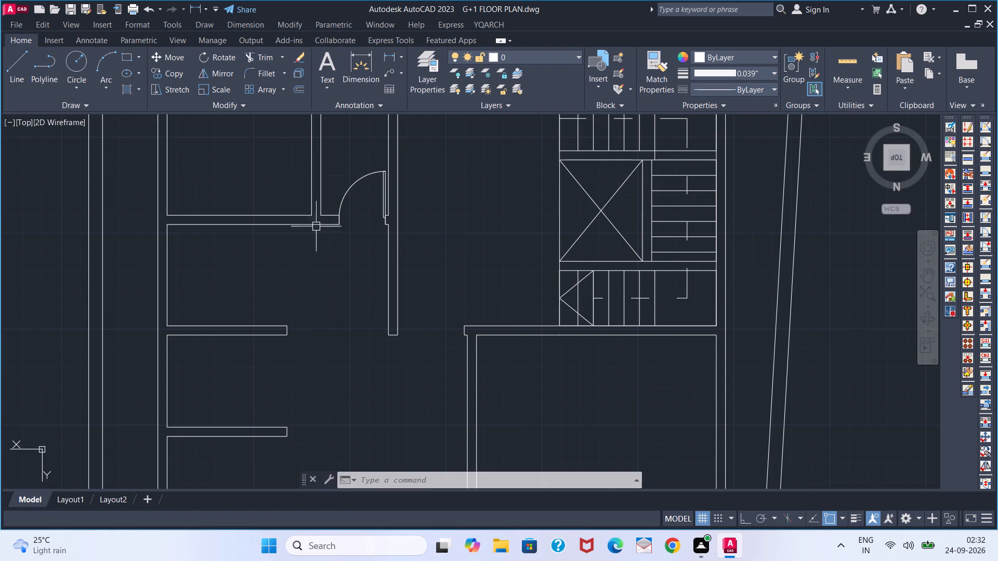
middle_drag(283, 240, 283, 276)
scroll(283, 240, up, 1)
scroll(301, 245, down, 1)
middle_drag(301, 239, 300, 253)
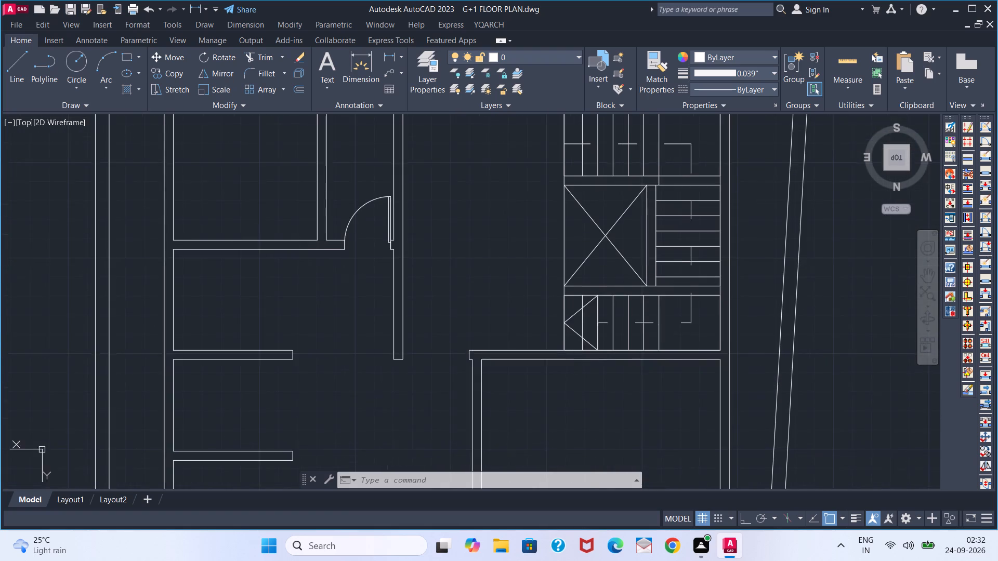
middle_drag(300, 253, 294, 292)
text(EX)
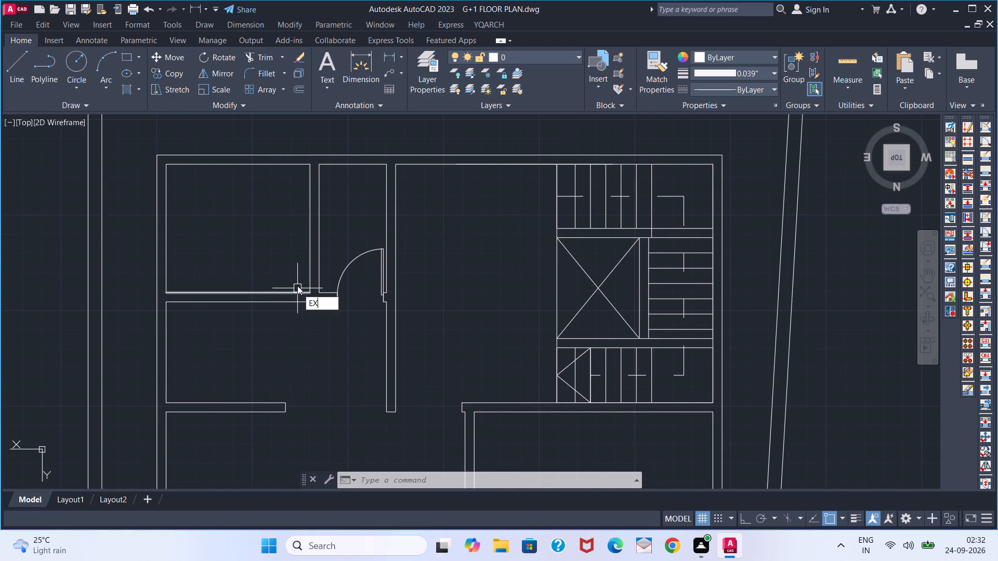
key(space)
click(306, 275)
key(space)
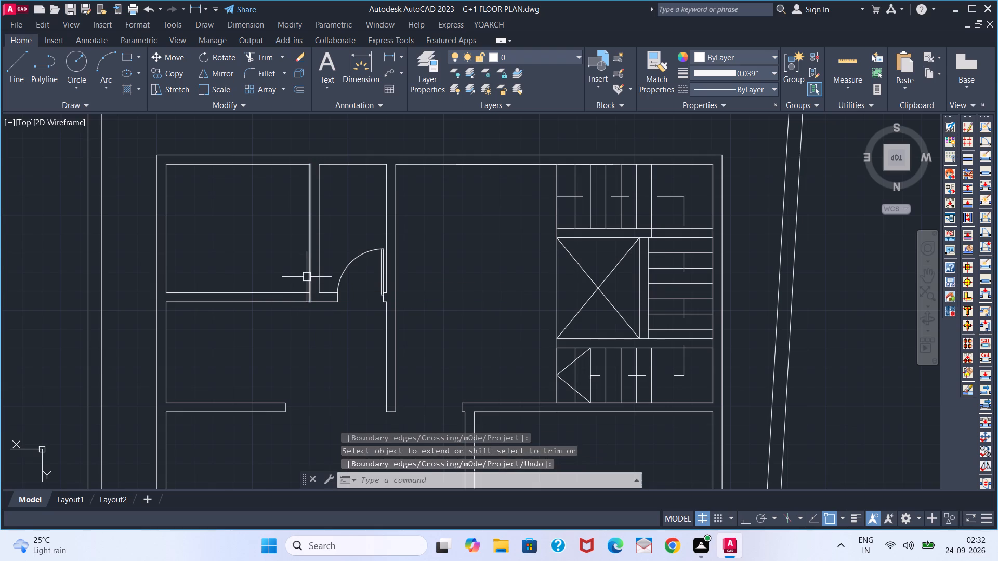
Offset the extended partition face line 2'8 to the left, into the upper-left room.
key(o)
key(Return)
key(2)
key(6)
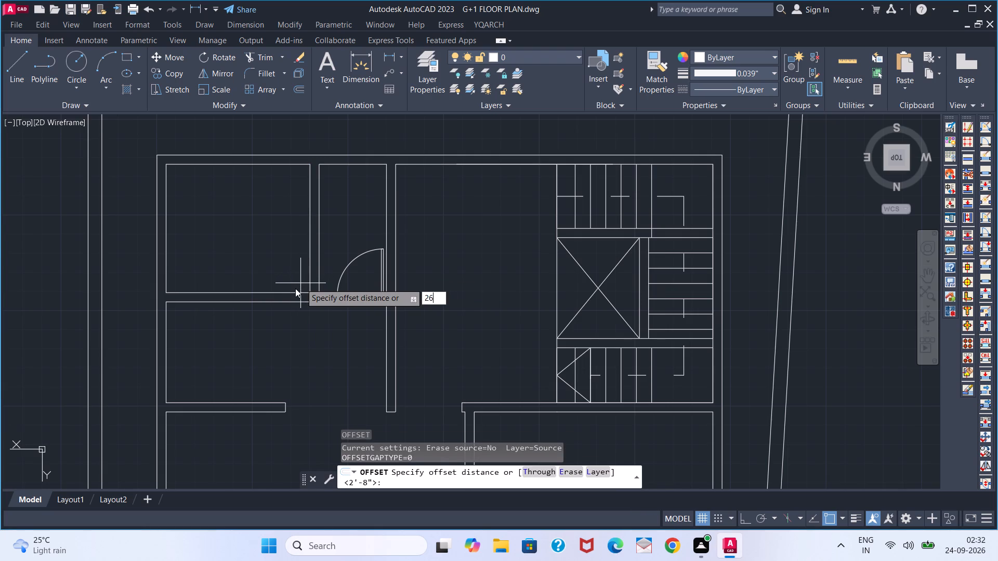
key(BackSpace)
key(apostrophe)
key(8)
key(Return)
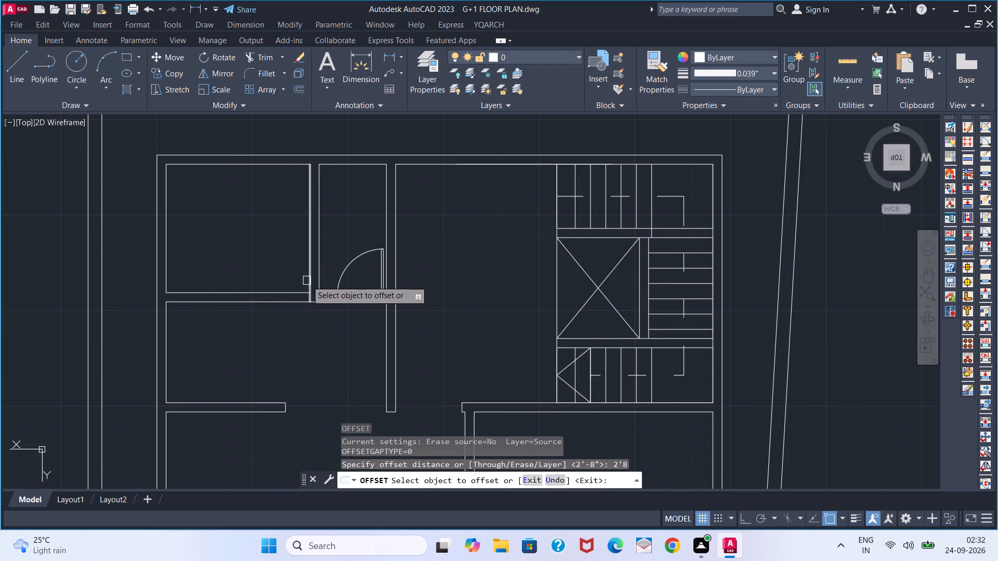
click(307, 280)
click(253, 278)
key(space)
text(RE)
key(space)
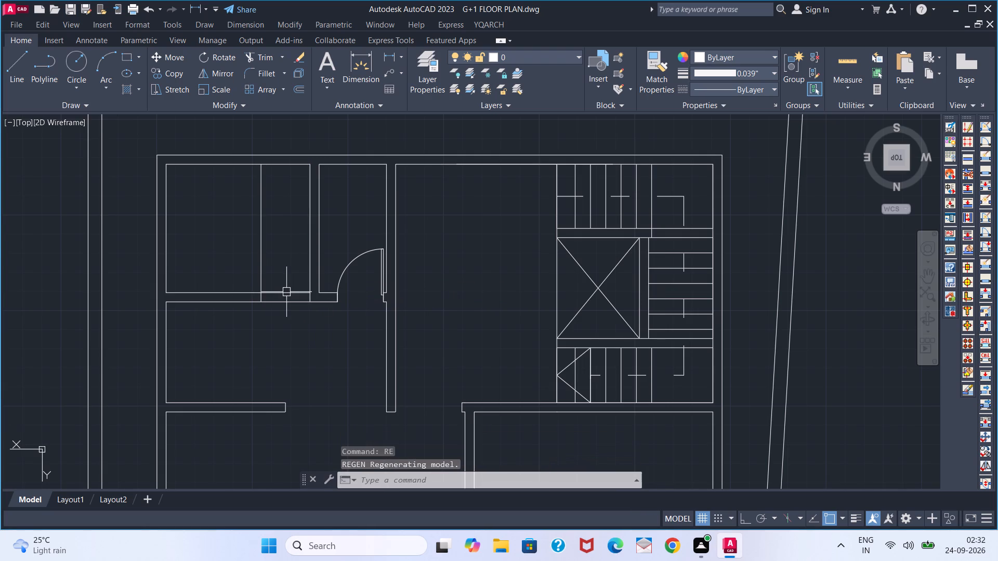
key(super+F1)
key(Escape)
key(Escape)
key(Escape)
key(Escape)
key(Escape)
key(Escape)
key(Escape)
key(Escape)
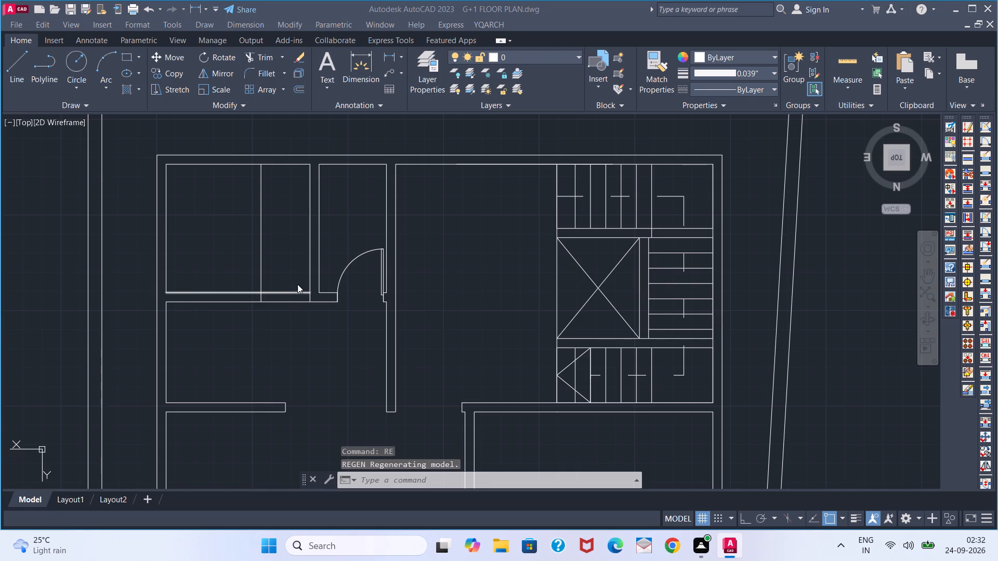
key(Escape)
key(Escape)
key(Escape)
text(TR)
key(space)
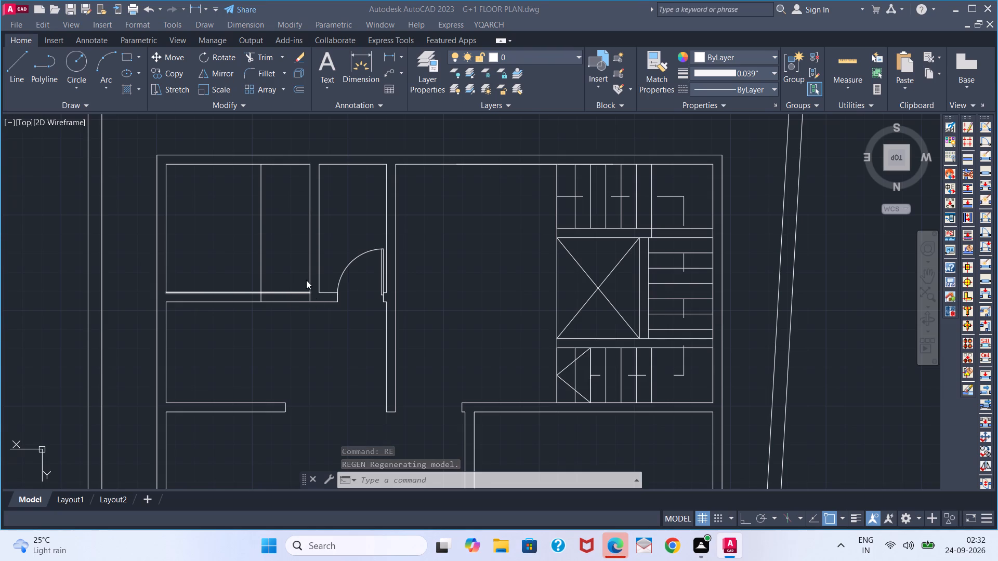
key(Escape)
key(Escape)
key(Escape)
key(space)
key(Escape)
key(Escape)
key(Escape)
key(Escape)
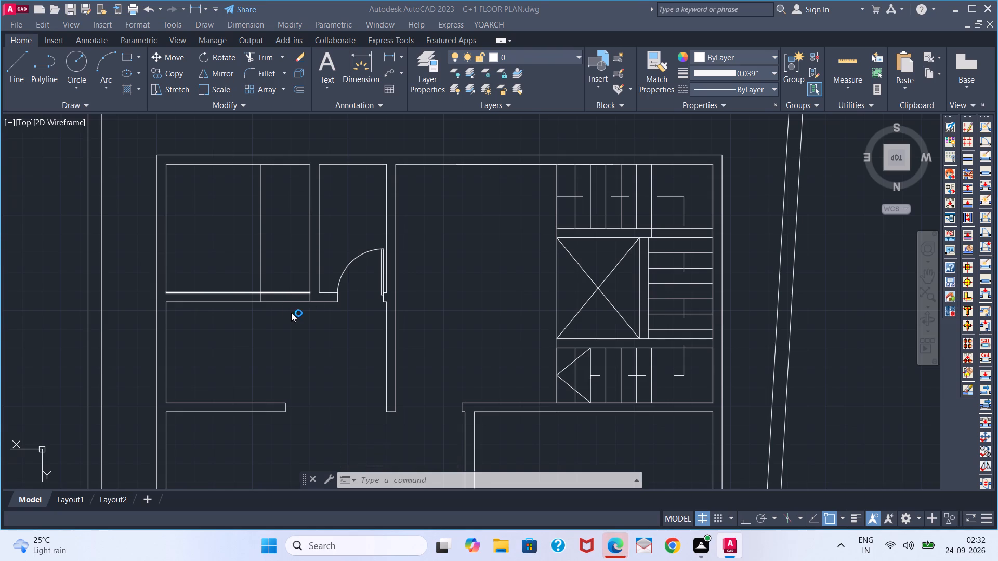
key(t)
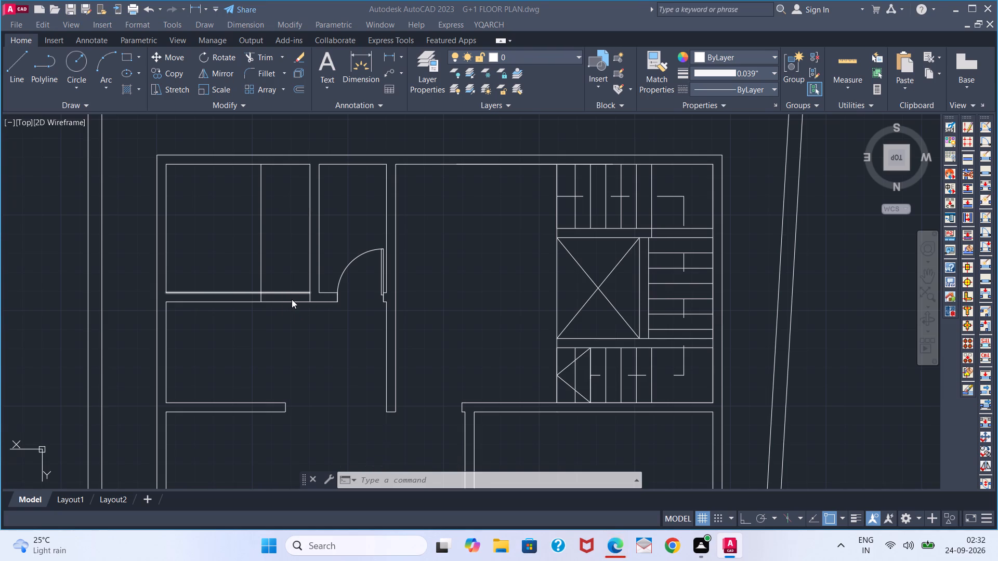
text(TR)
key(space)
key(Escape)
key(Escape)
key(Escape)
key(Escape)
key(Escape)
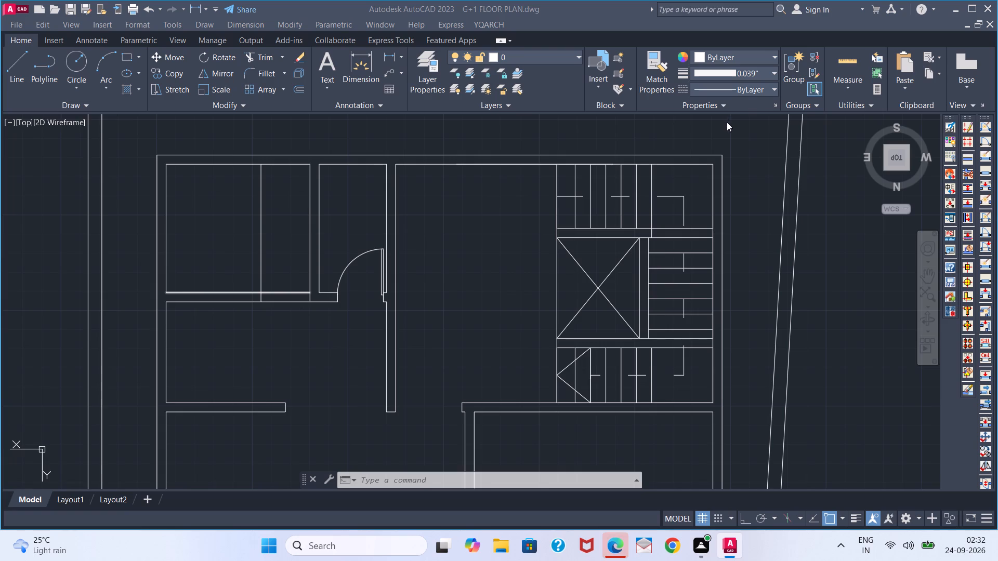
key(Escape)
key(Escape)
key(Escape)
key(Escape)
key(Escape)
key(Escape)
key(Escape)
Trim the horizontal partition between the offset line and the vertical partition, and trim away the offset line's excess above the partition.
scroll(495, 265, down, 4)
scroll(486, 227, up, 2)
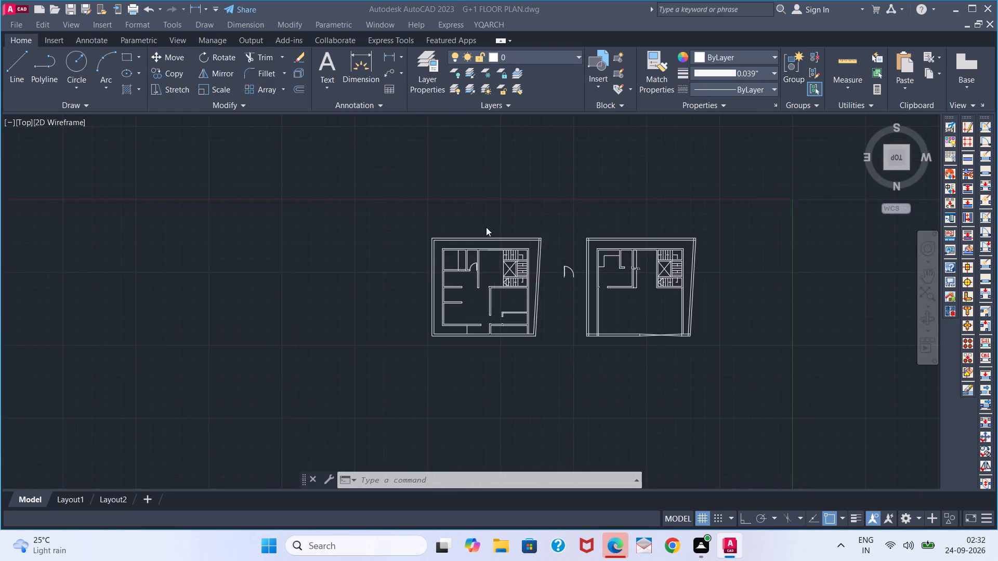
scroll(486, 227, up, 2)
scroll(446, 293, down, 3)
middle_drag(399, 337, 429, 249)
middle_drag(412, 362, 424, 315)
scroll(424, 312, up, 4)
scroll(424, 304, down, 2)
text(TR)
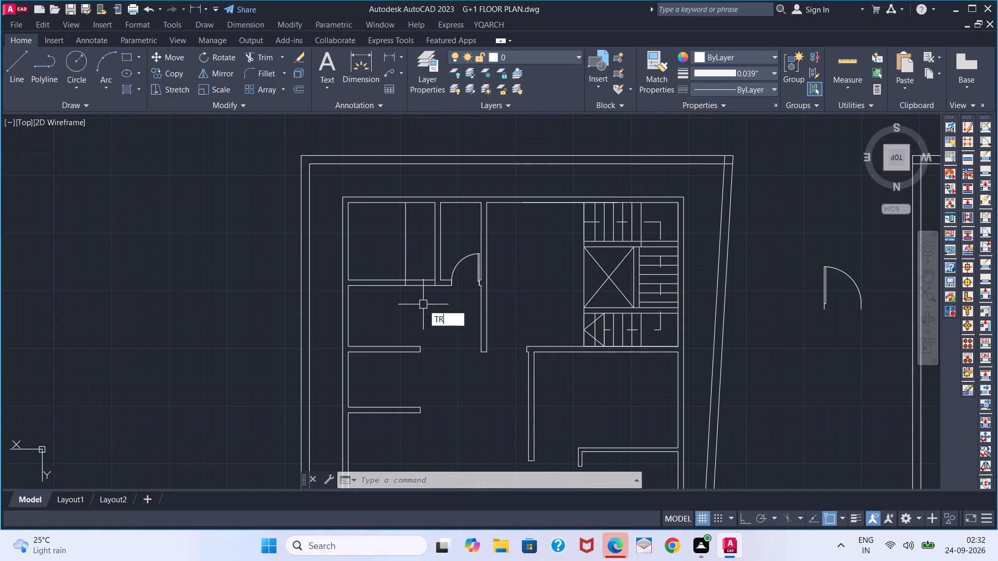
key(space)
click(430, 295)
click(422, 271)
key(space)
key(space)
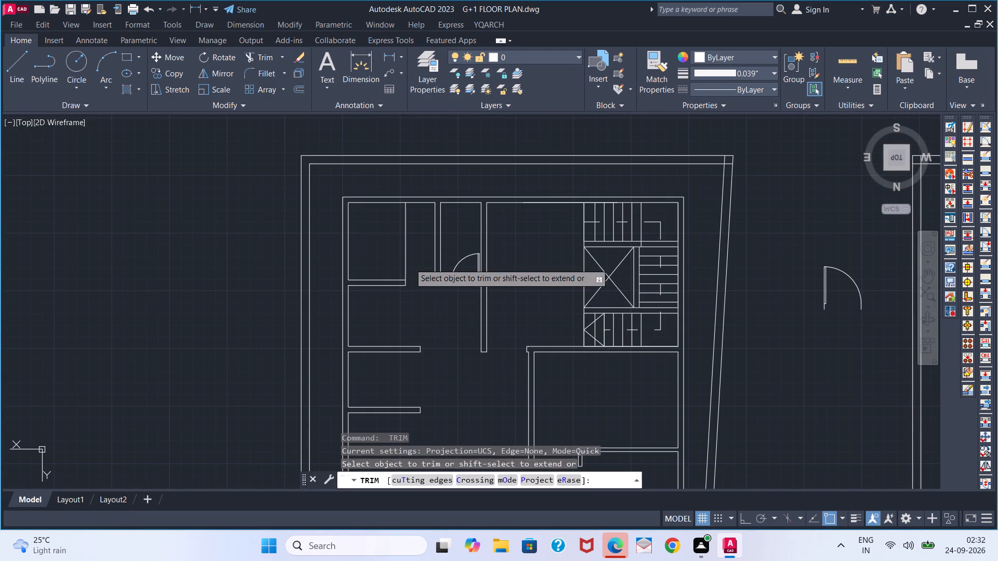
click(409, 263)
key(space)
Draw a jamb projecting 2" into the new opening from the vertical partition, spanning the horizontal partition's thickness.
scroll(414, 286, up, 3)
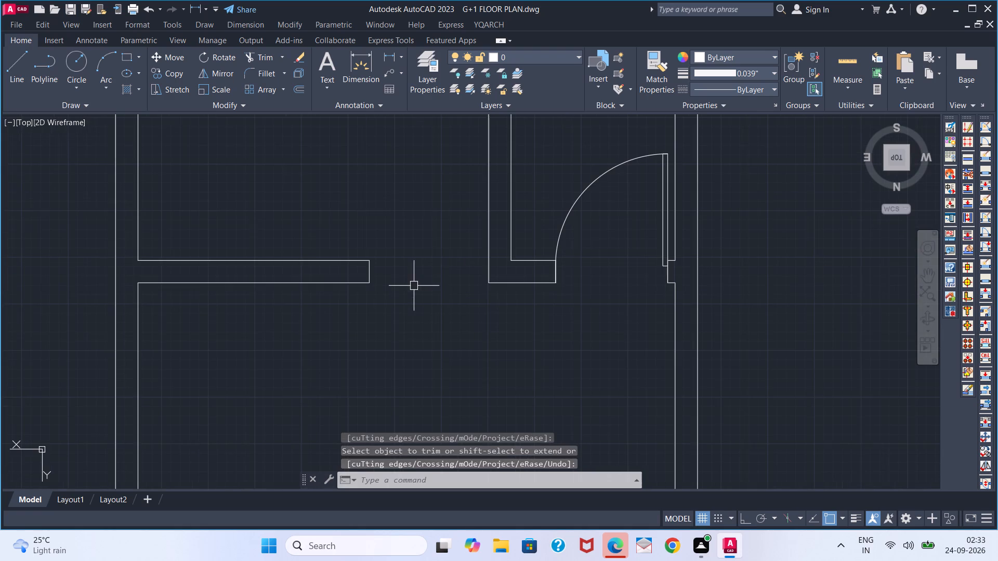
key(l)
key(Return)
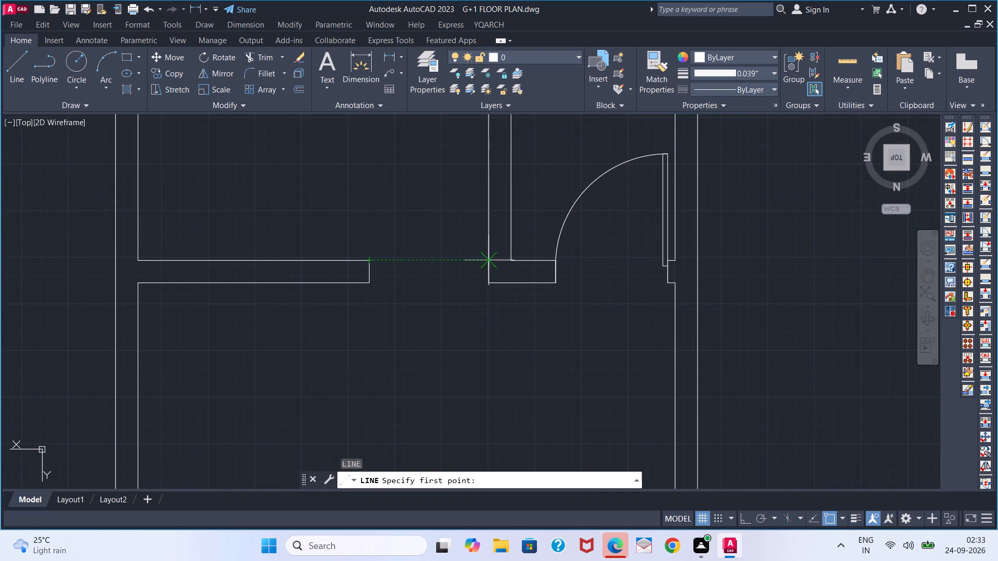
click(487, 263)
key(2)
key(Return)
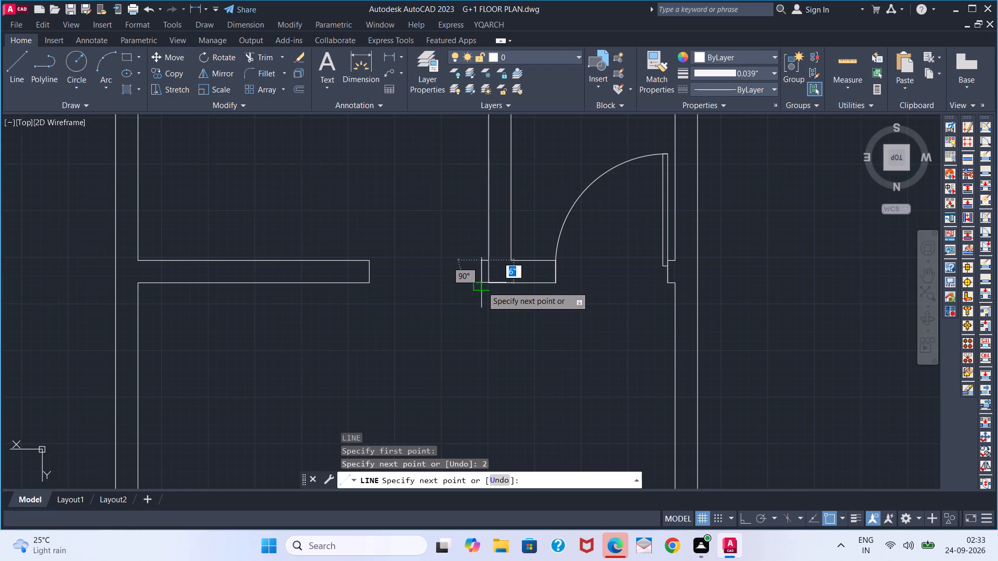
click(482, 286)
click(492, 287)
key(space)
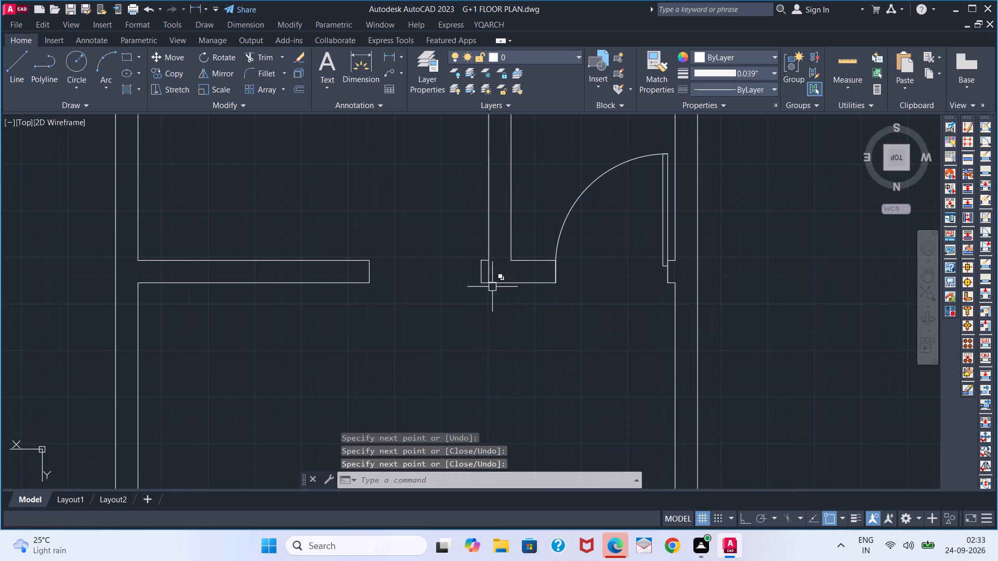
Trim the vertical partition line inside the new jamb so the jamb joins the wall cleanly.
text(TR)
key(space)
click(487, 270)
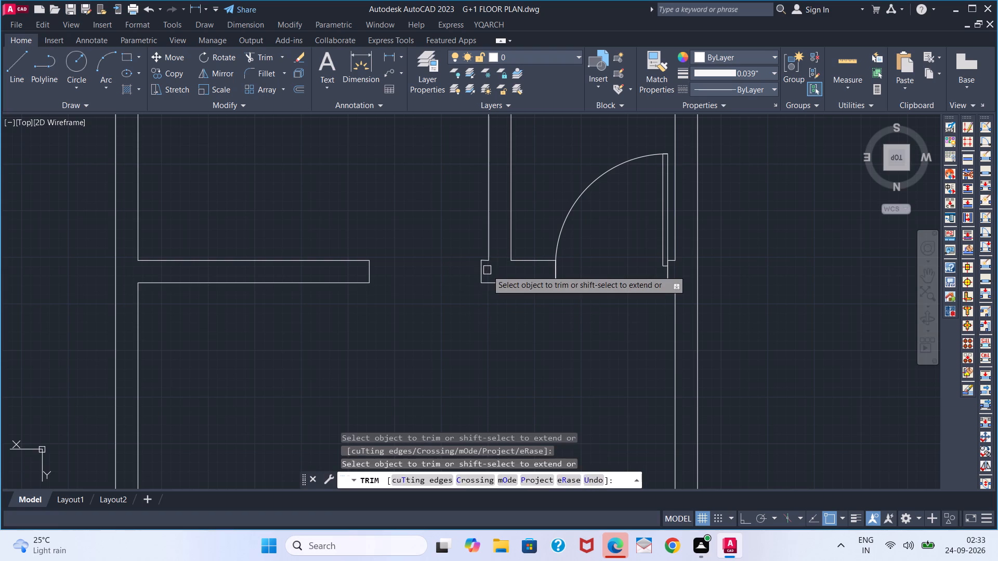
key(space)
Copy the fitted door by its hinge-side endpoint to the lower corner of the new jamb in the adjacent opening.
scroll(426, 290, down, 2)
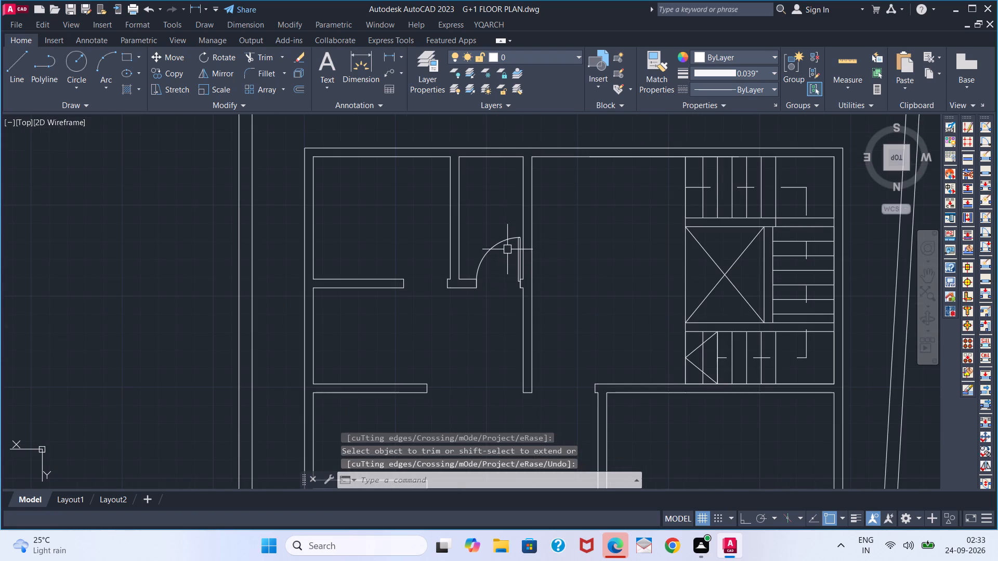
click(507, 246)
click(502, 242)
key(c)
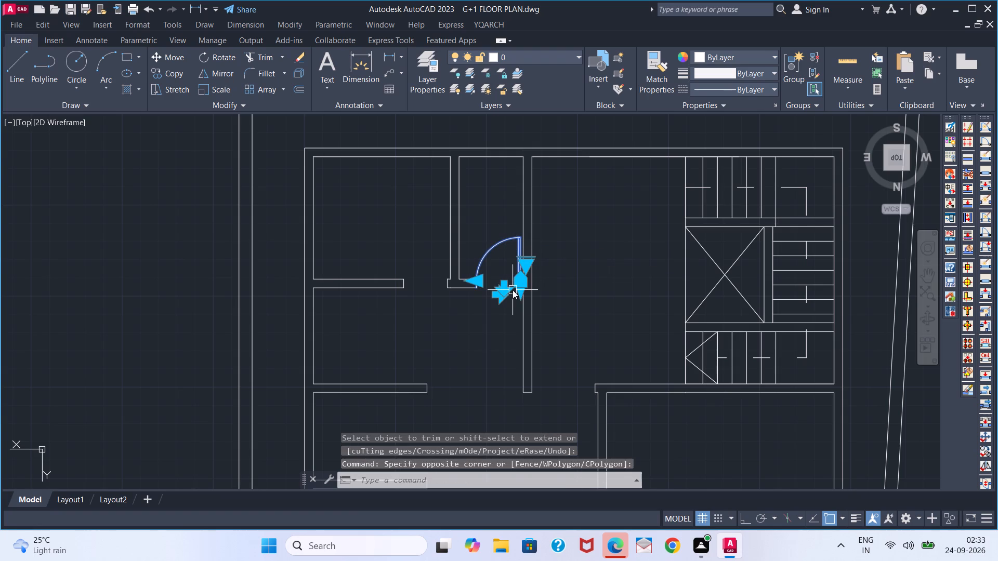
key(o)
key(Return)
scroll(521, 293, up, 3)
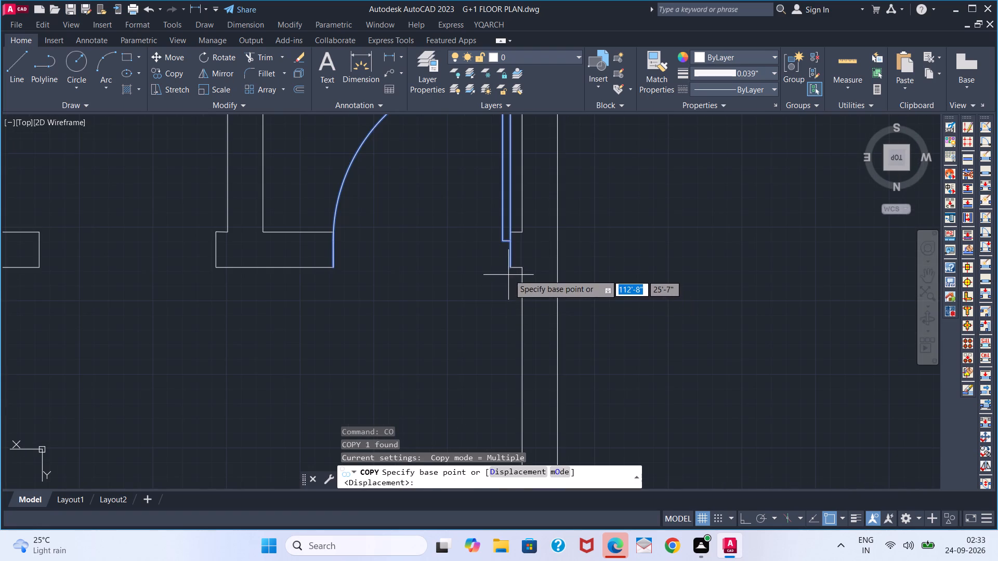
click(509, 274)
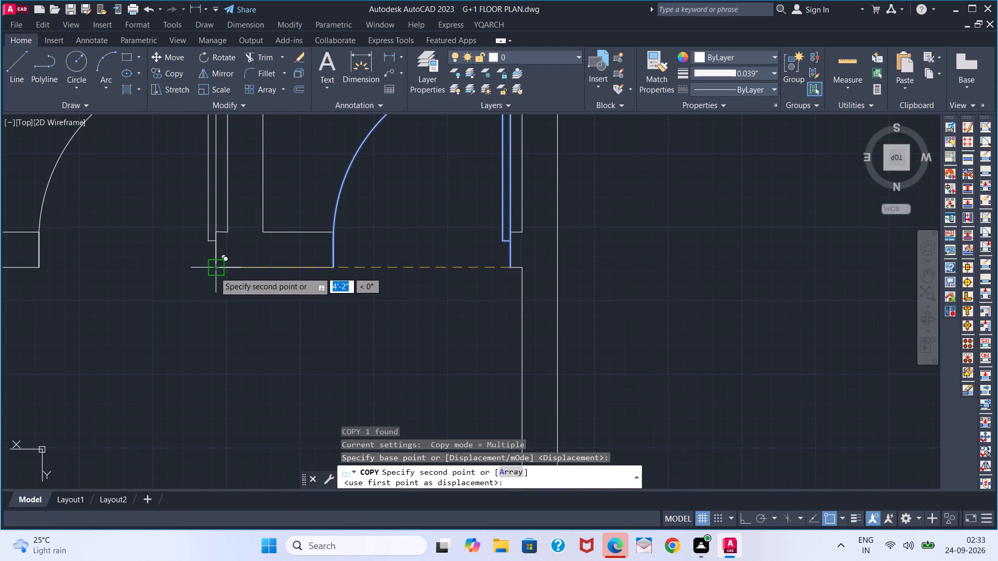
click(214, 272)
scroll(263, 312, down, 3)
key(Escape)
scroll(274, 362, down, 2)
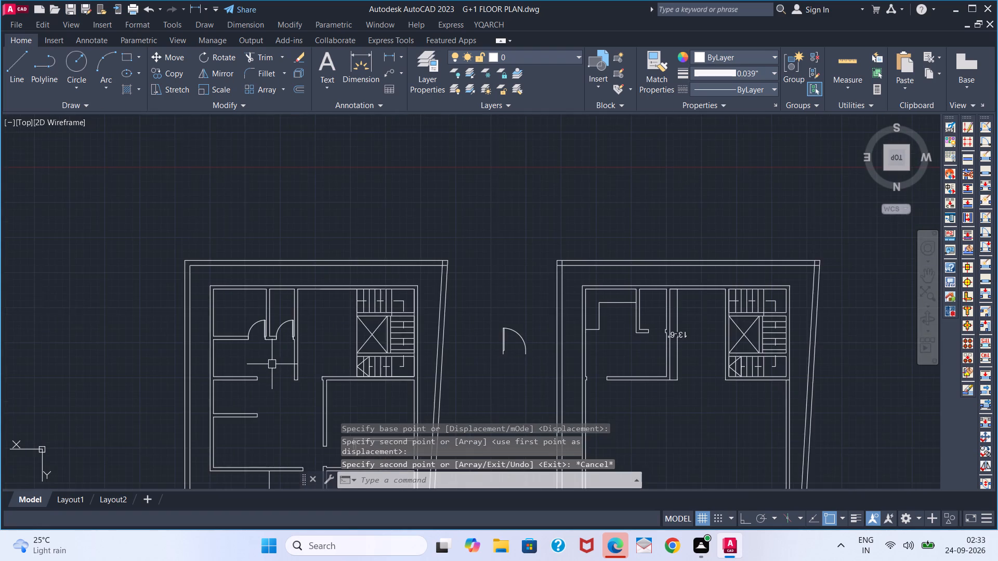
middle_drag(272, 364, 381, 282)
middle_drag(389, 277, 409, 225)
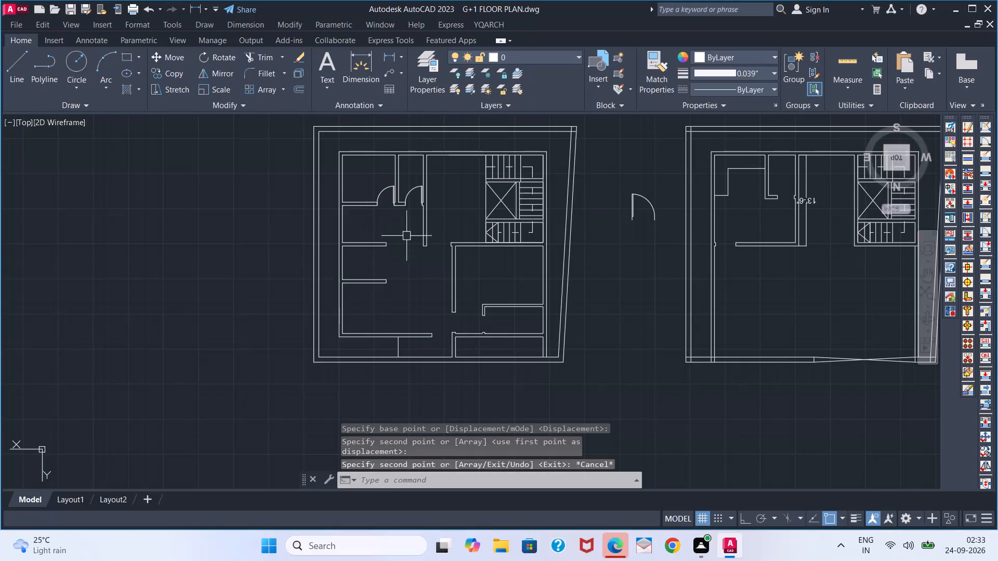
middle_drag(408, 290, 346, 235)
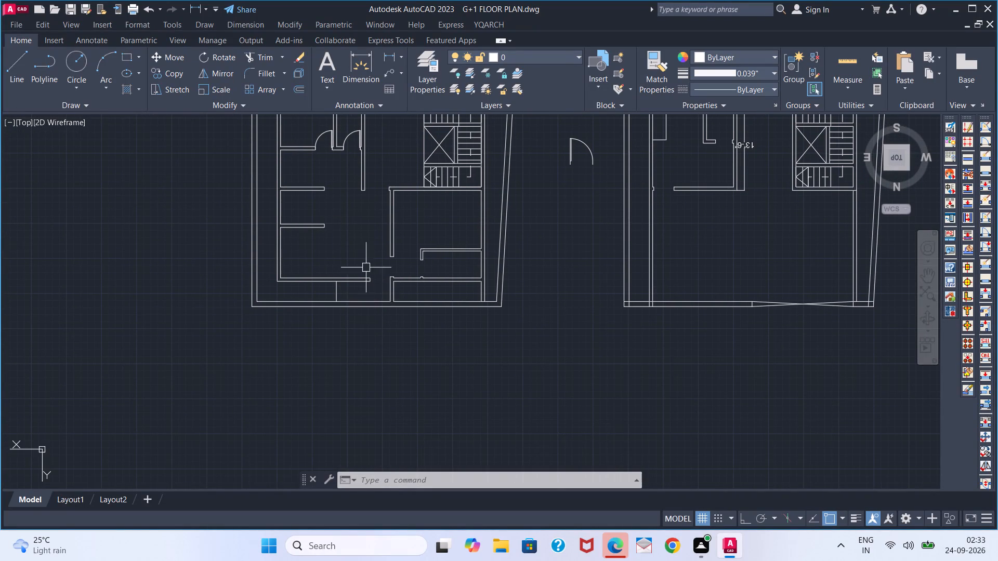
Flip the spare door between the two plans so it swings downward and is hung on the opposite side.
middle_drag(364, 264, 327, 301)
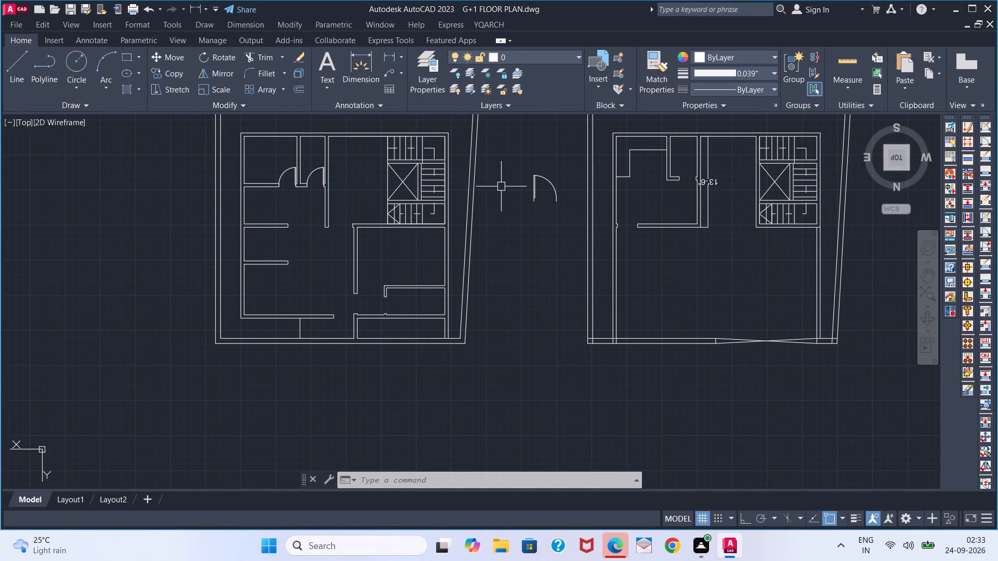
click(536, 186)
scroll(527, 201, up, 5)
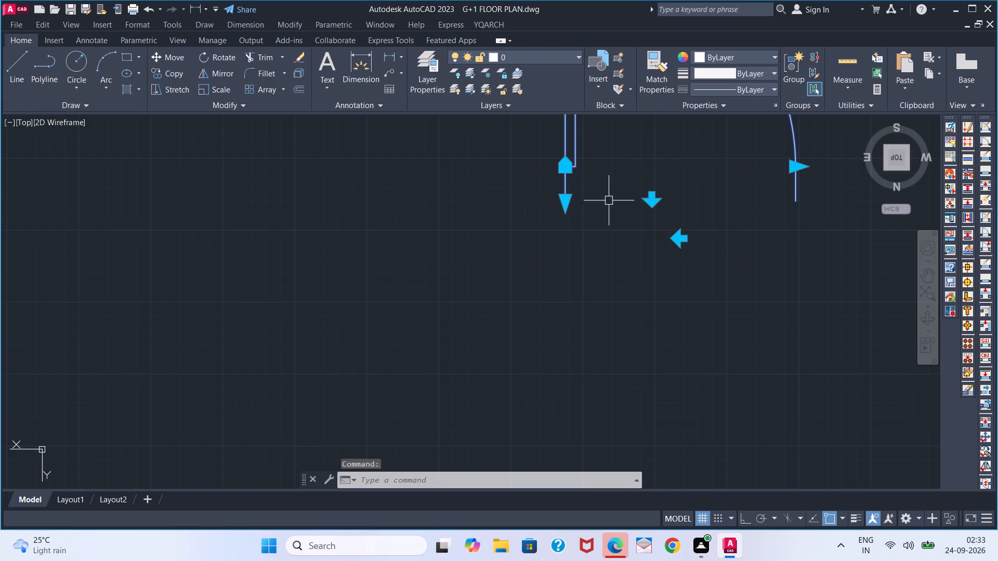
click(648, 196)
scroll(464, 237, down, 4)
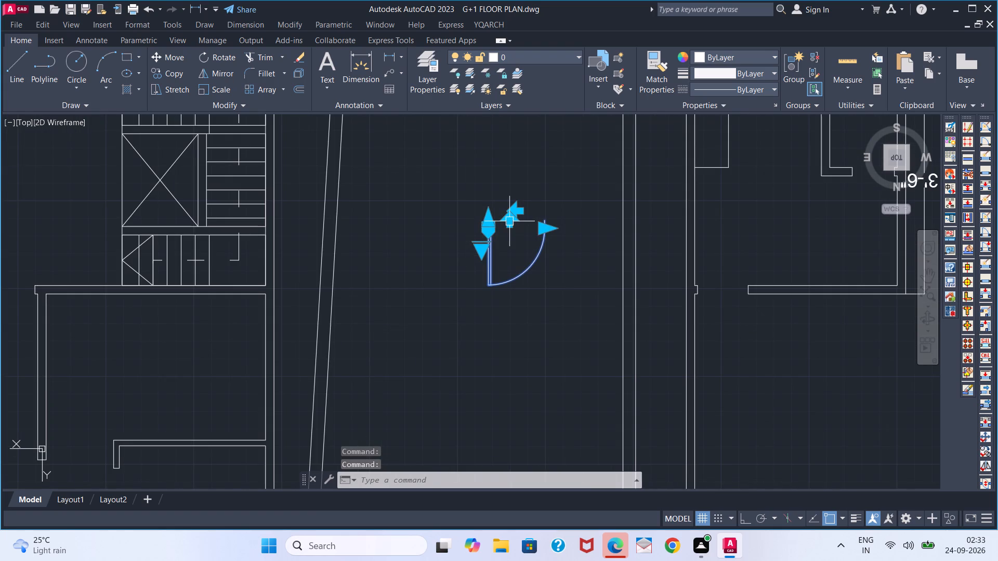
scroll(512, 219, up, 2)
click(524, 198)
click(518, 203)
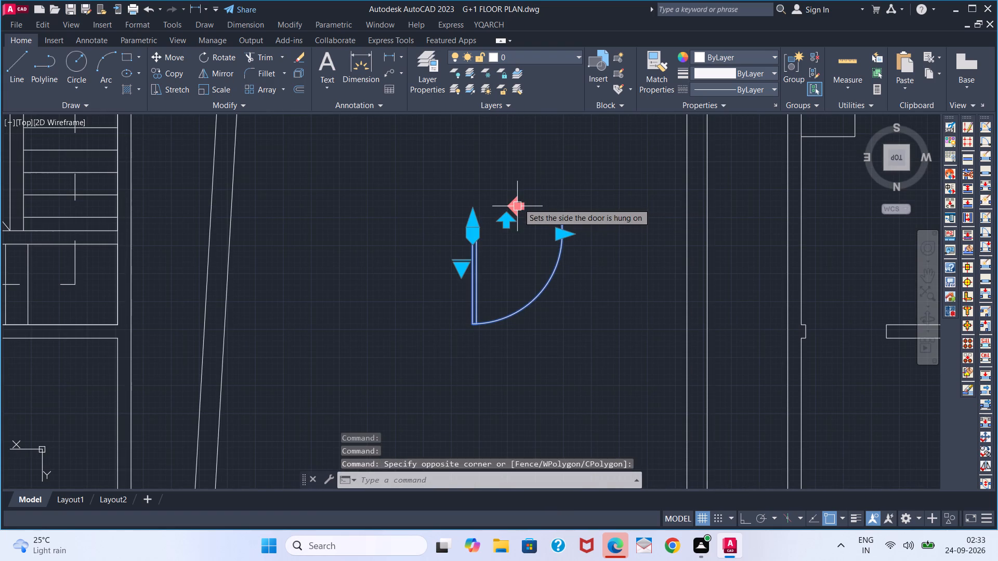
click(518, 203)
key(Escape)
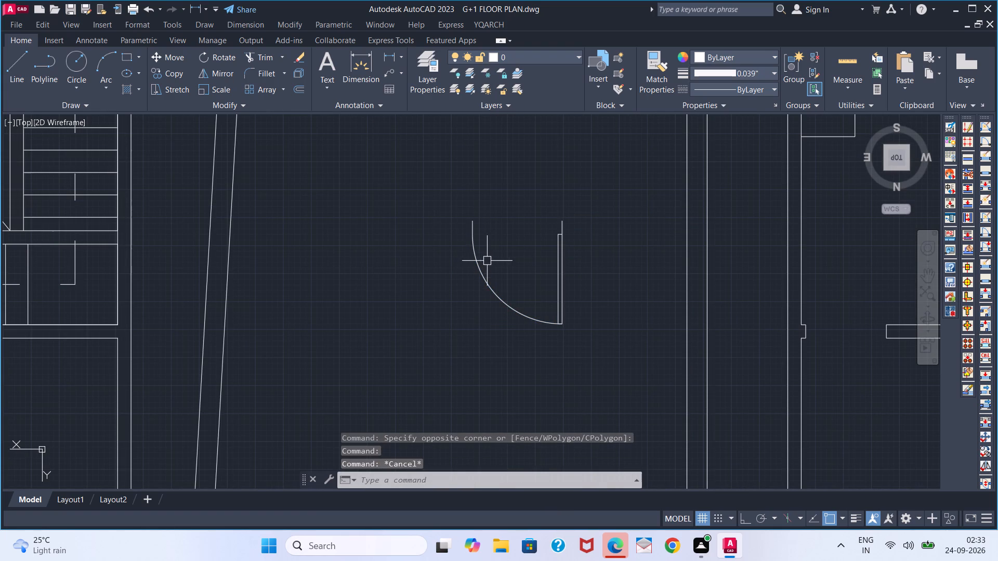
Measure the opening between the vertical partition's lower end and the jamb of the wall below the staircase.
scroll(434, 261, down, 1)
middle_drag(367, 279, 541, 250)
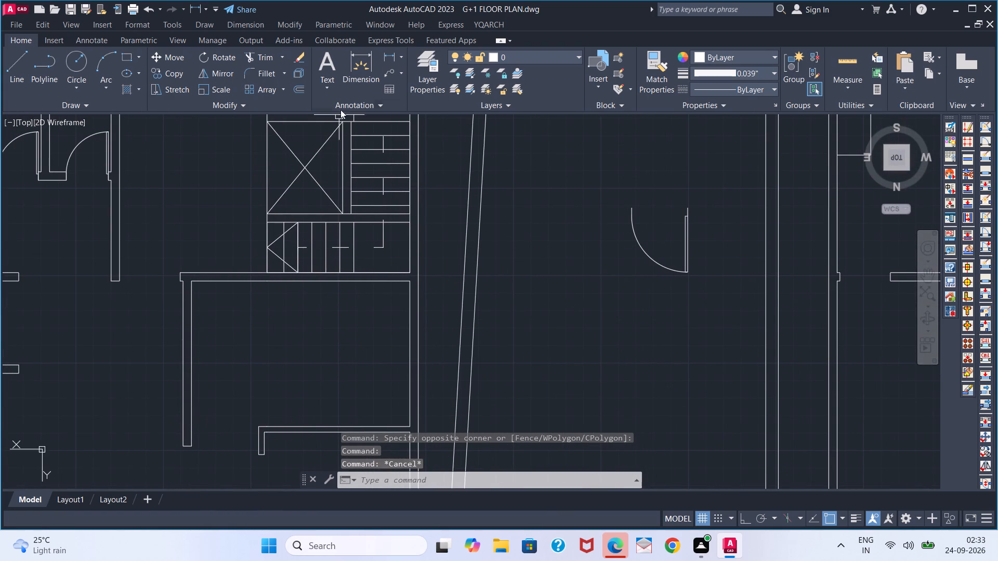
click(386, 53)
click(125, 278)
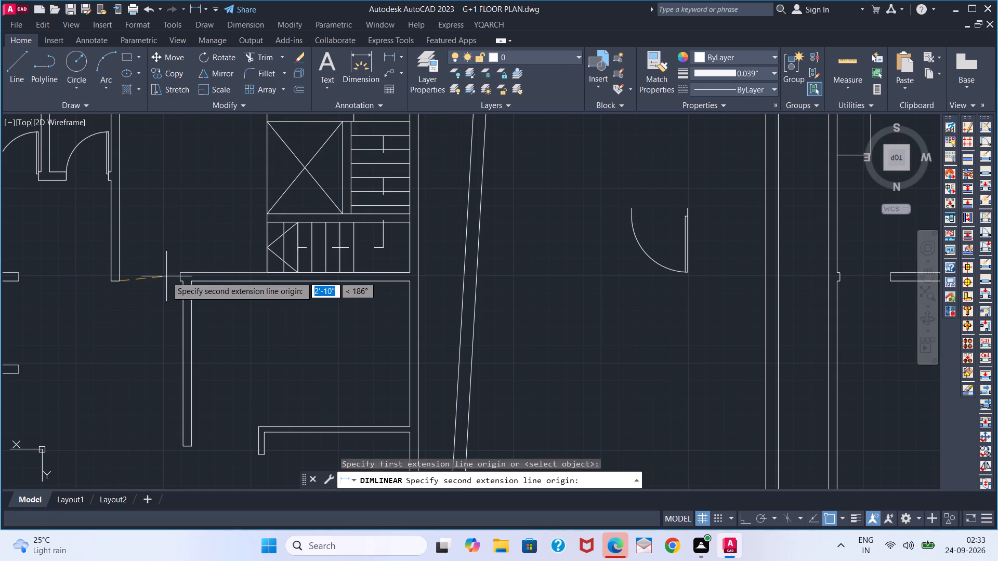
click(177, 281)
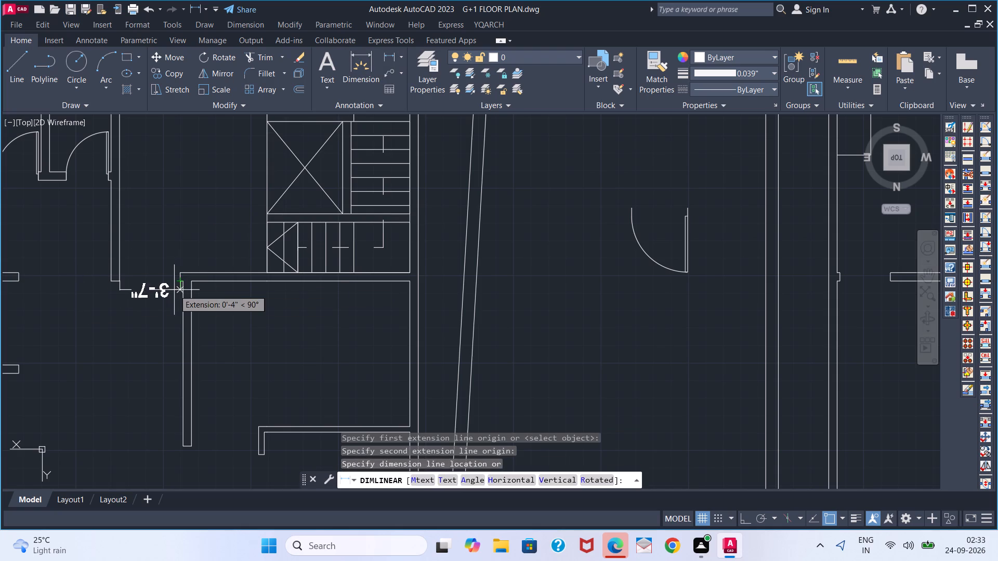
key(Escape)
Copy the flipped spare door by its hinge-side endpoint to the upper corner of the jamb beside the staircase.
click(691, 208)
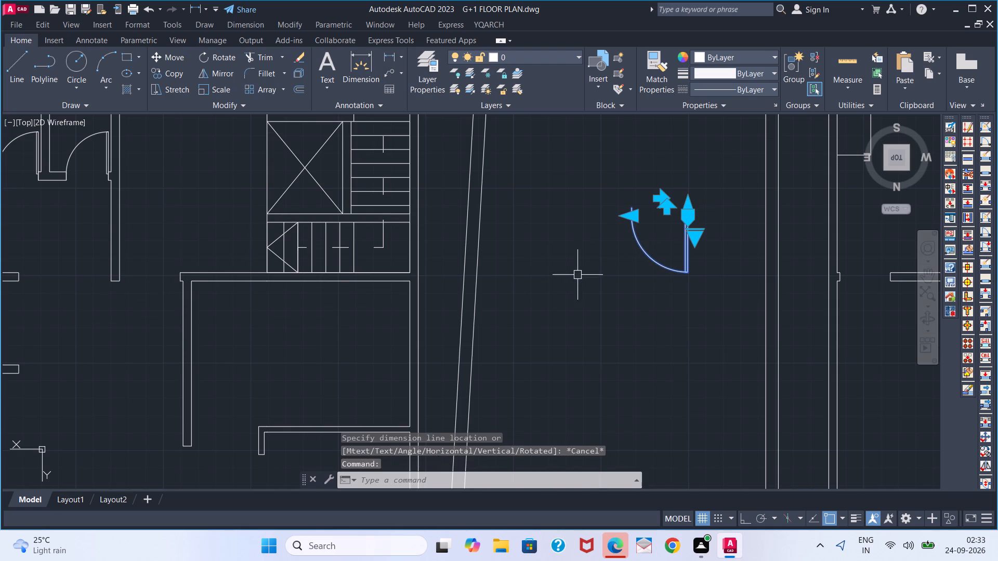
key(c)
key(o)
key(Return)
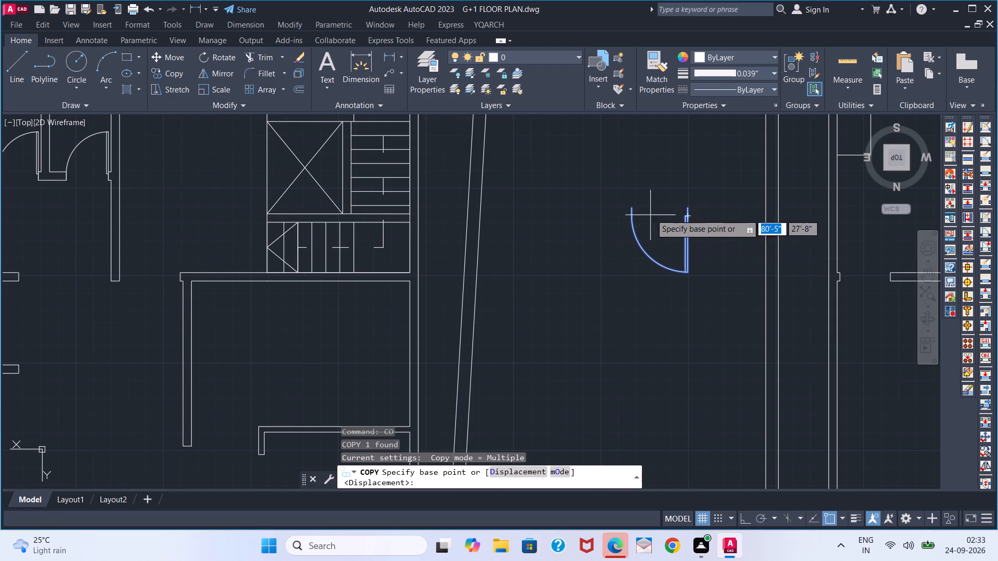
click(682, 207)
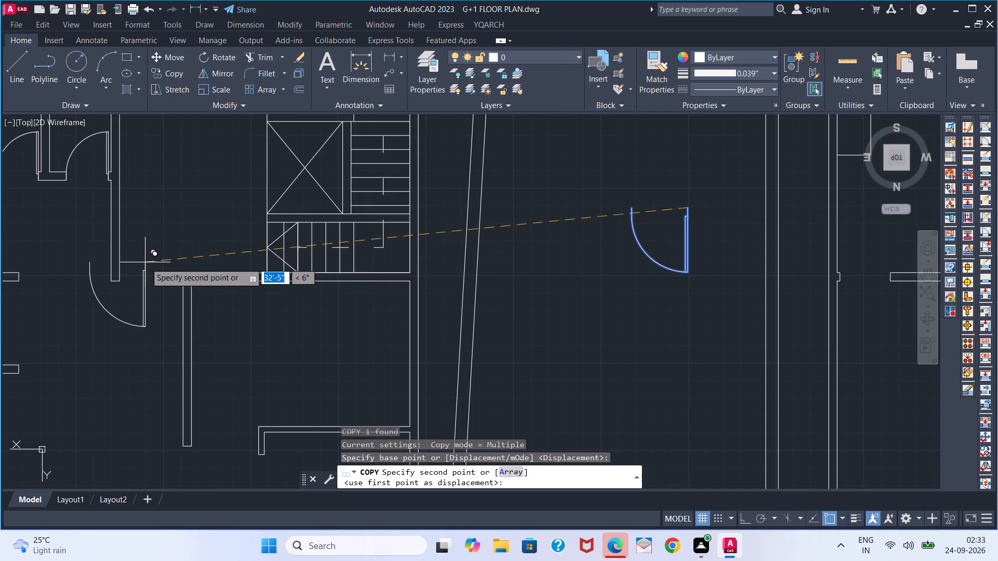
scroll(158, 278, up, 3)
click(232, 253)
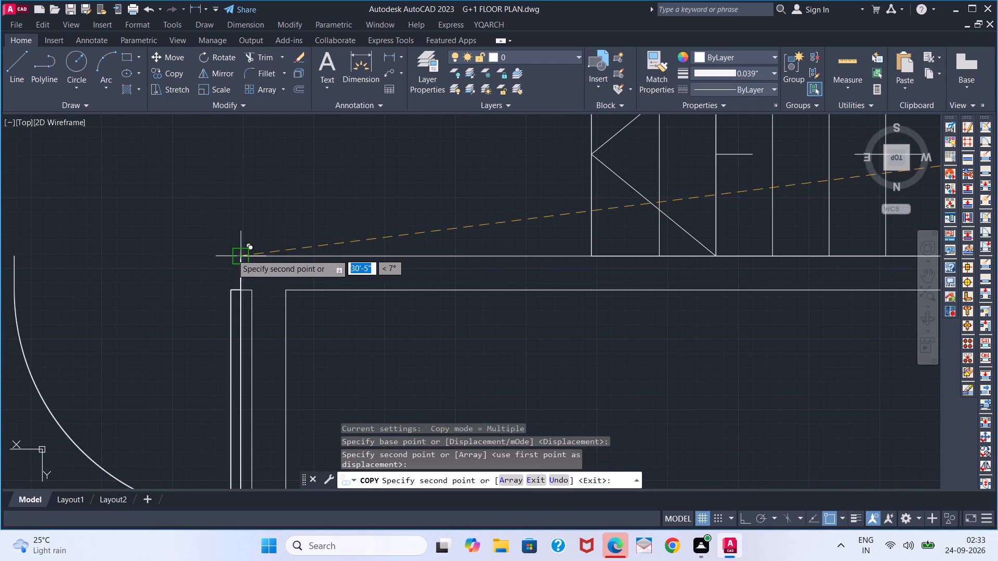
key(Escape)
Scale the copied door from its hinge-side endpoint so it spans the opening to the vertical partition.
scroll(166, 297, down, 1)
middle_drag(190, 300, 218, 296)
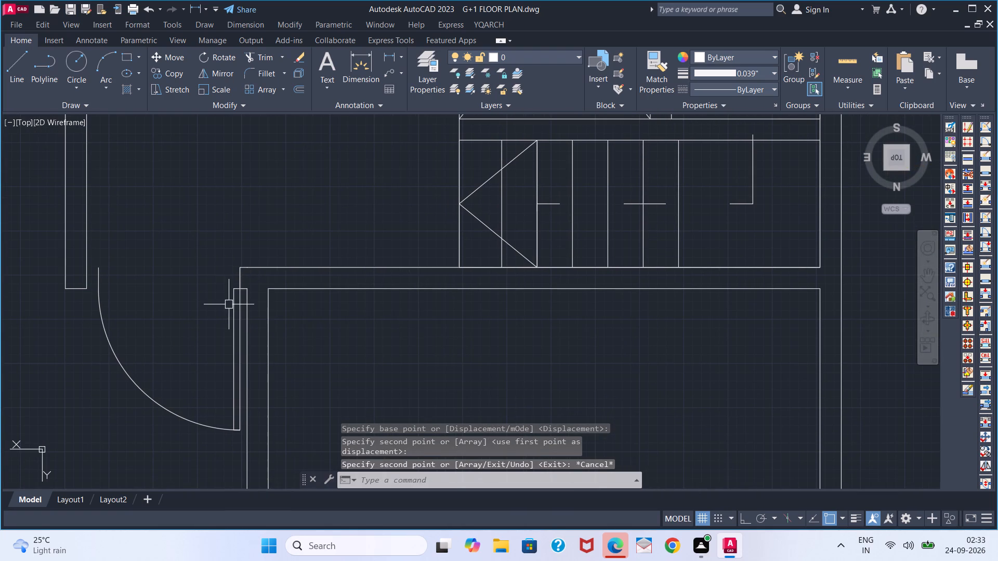
click(229, 304)
click(231, 305)
click(231, 305)
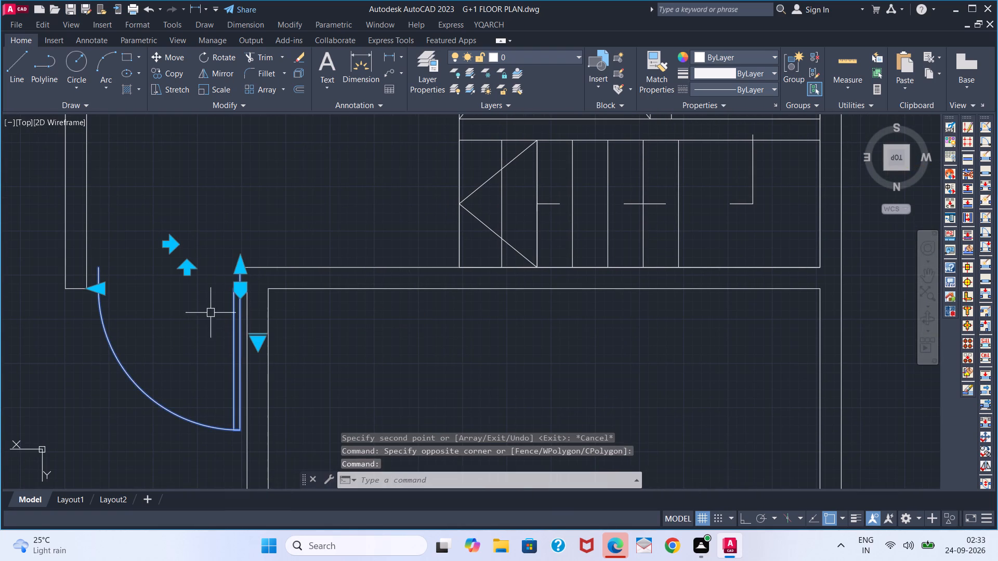
text(SC)
key(space)
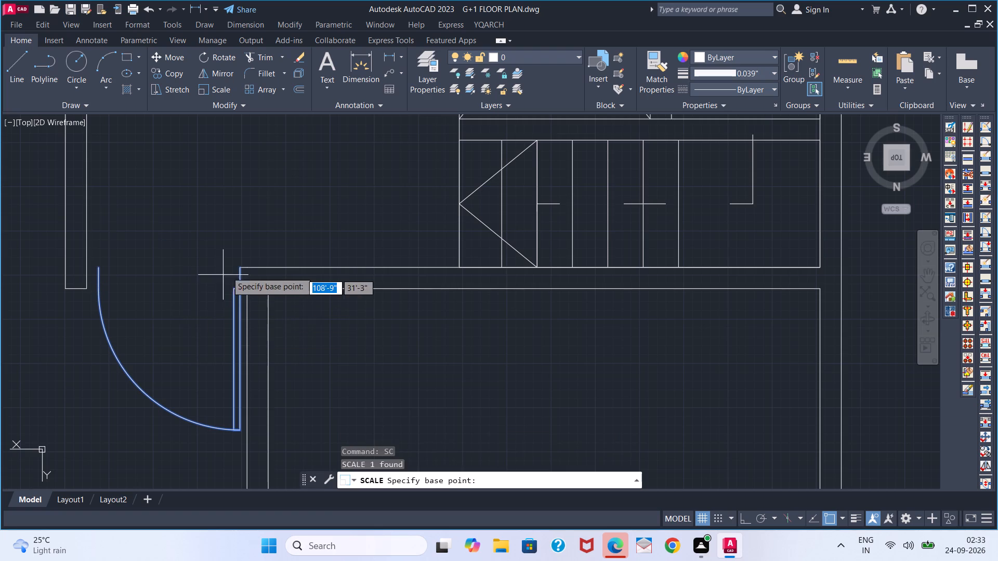
scroll(234, 266, up, 2)
click(237, 268)
scroll(165, 278, down, 3)
middle_drag(158, 279, 194, 282)
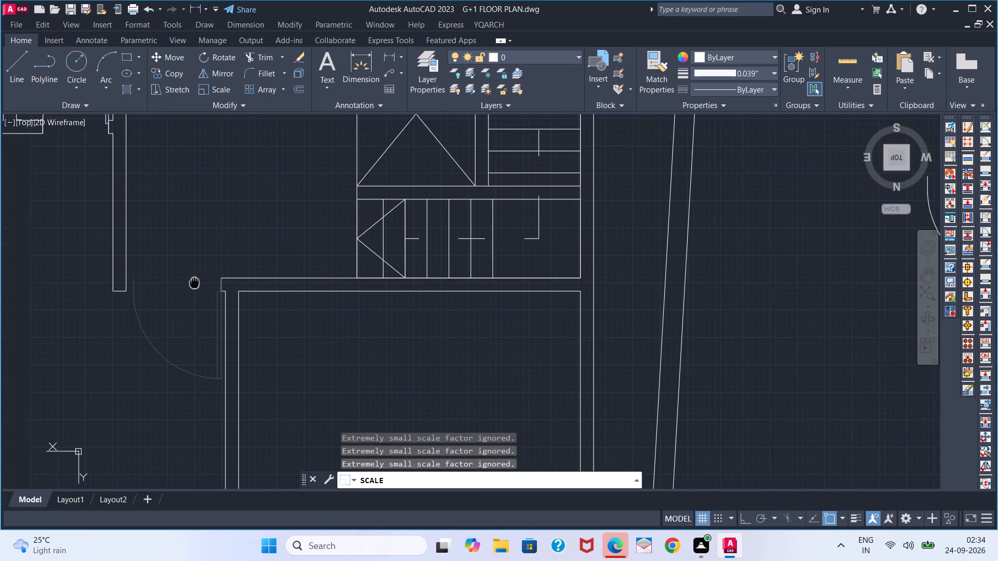
middle_drag(194, 282, 206, 280)
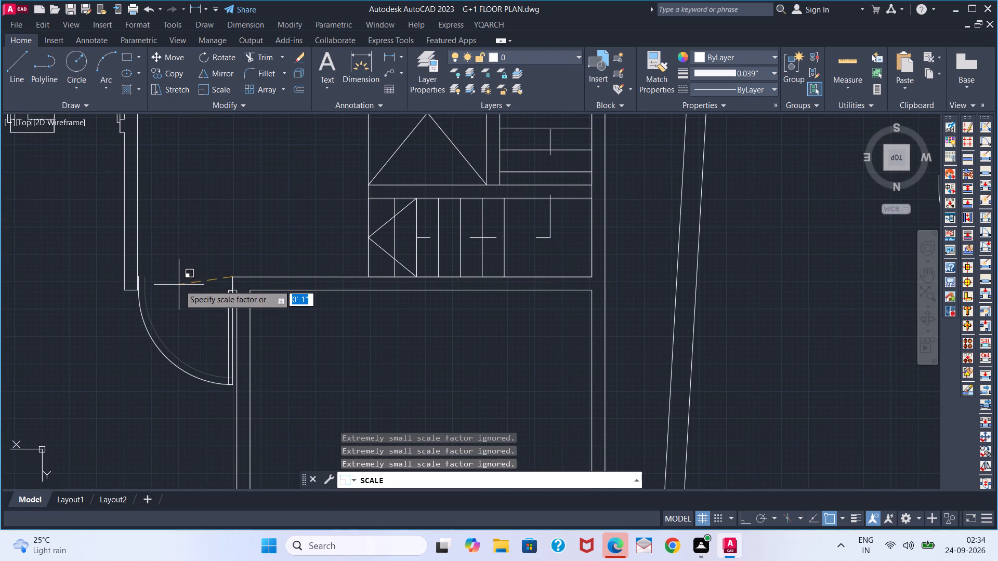
click(178, 285)
key(Escape)
Rotate the spare door between the plans by 90° with Ortho on.
scroll(147, 382, down, 3)
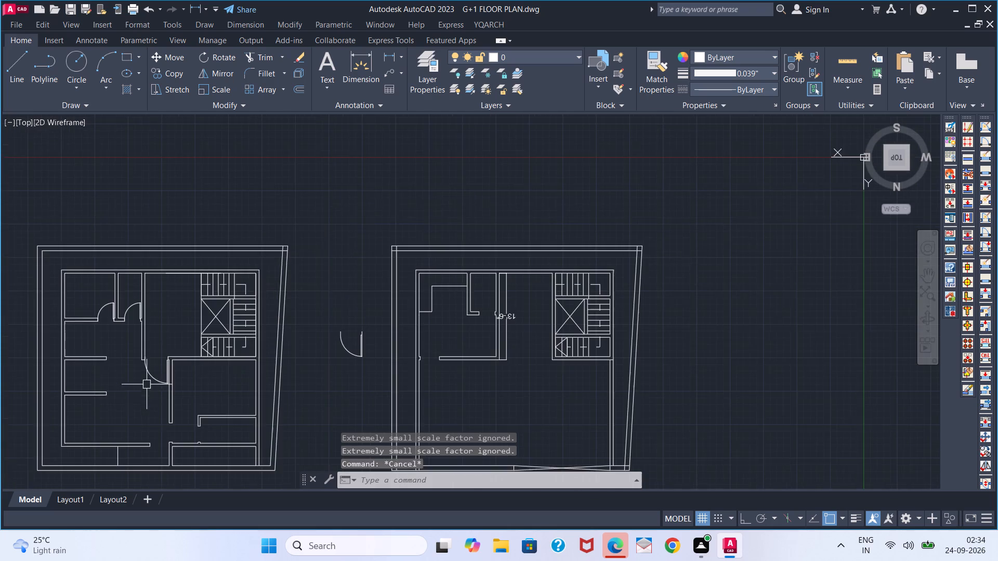
middle_drag(137, 408, 147, 257)
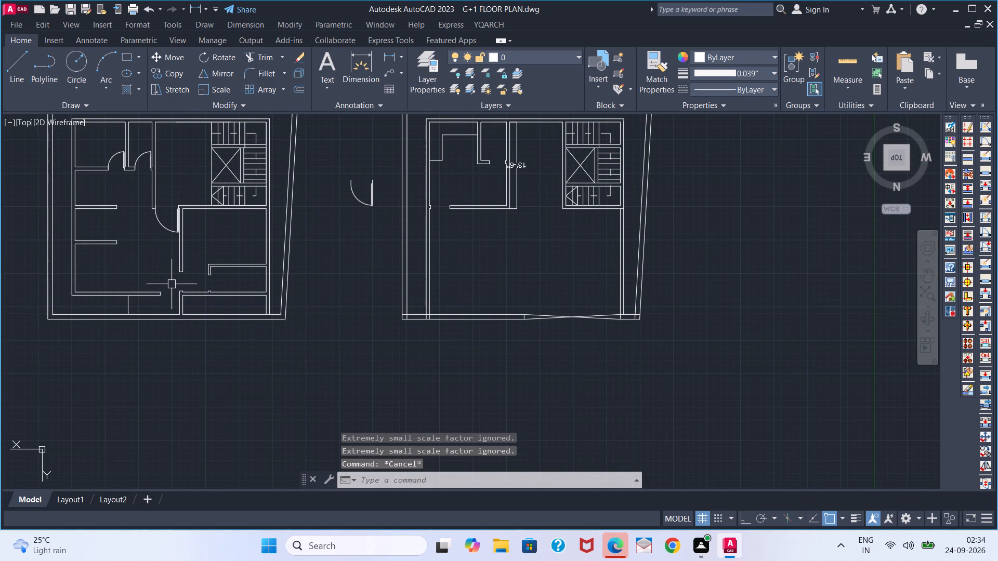
click(352, 193)
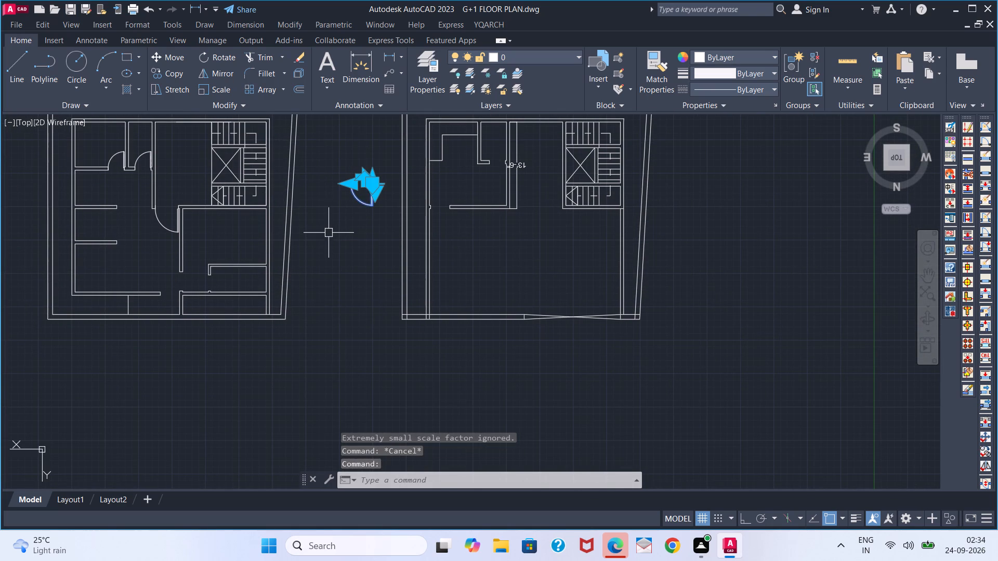
key(r)
key(o)
key(Return)
click(335, 220)
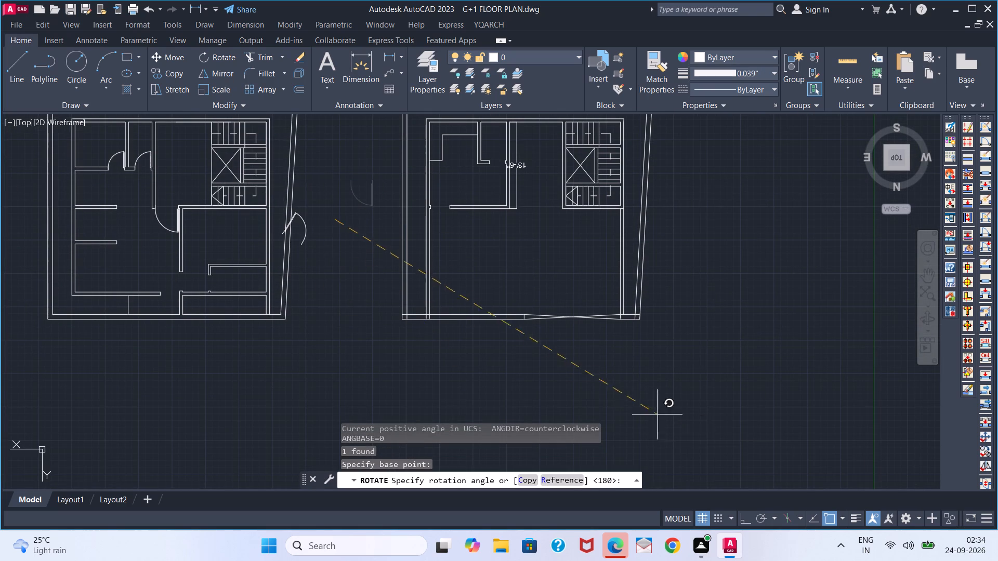
click(745, 512)
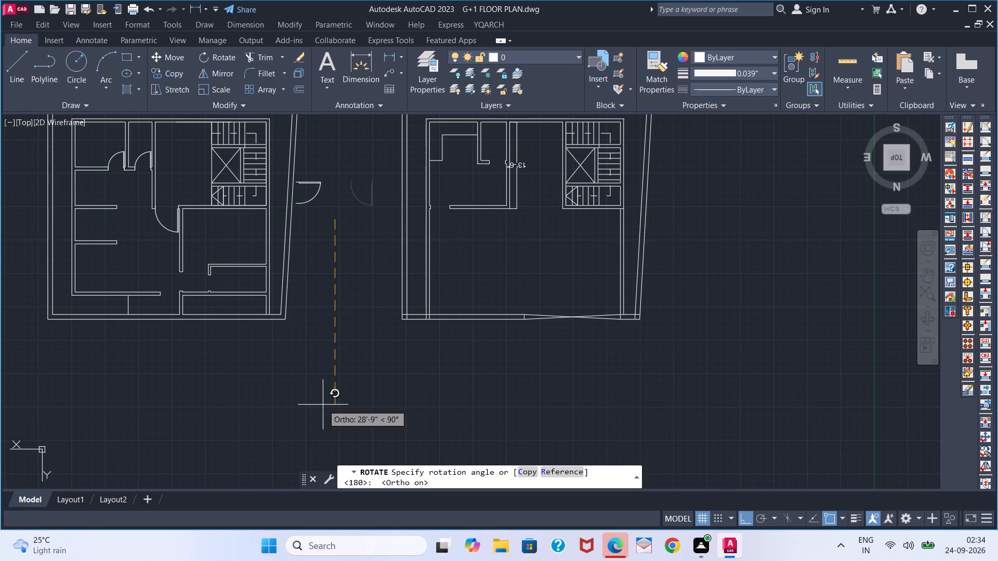
click(320, 404)
Copy the rotated door by its hinge-side endpoint to the vertical partition's lower end and to the short jamb of the adjacent small room.
click(307, 186)
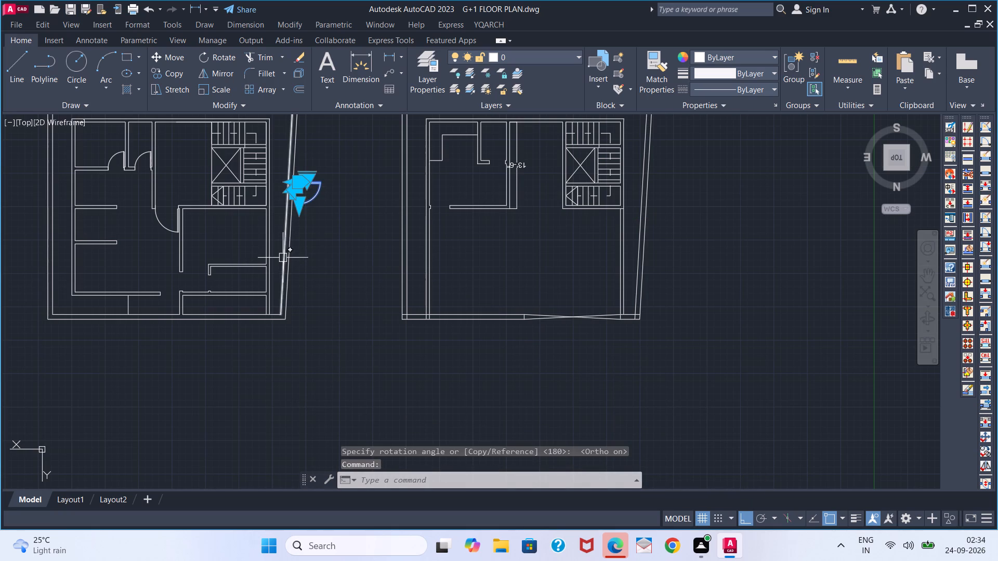
key(c)
key(o)
key(Return)
scroll(291, 176, up, 3)
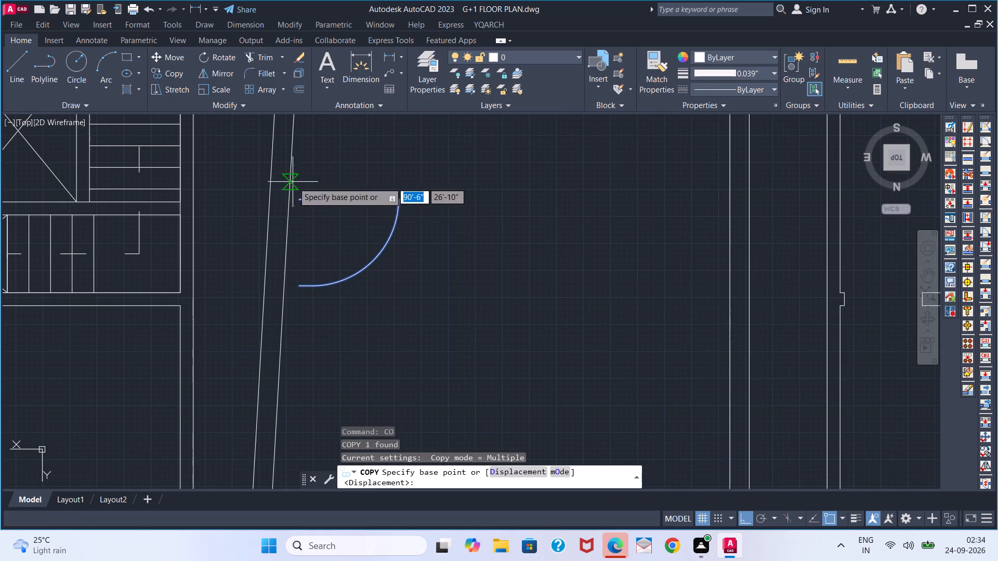
click(299, 197)
scroll(172, 295, down, 3)
middle_drag(149, 311, 266, 214)
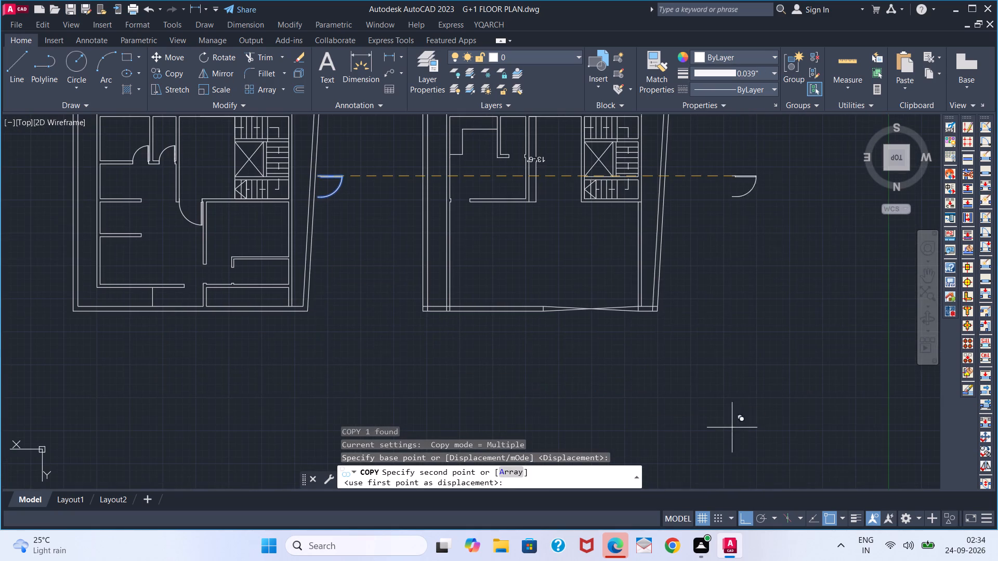
click(744, 515)
scroll(217, 254, up, 2)
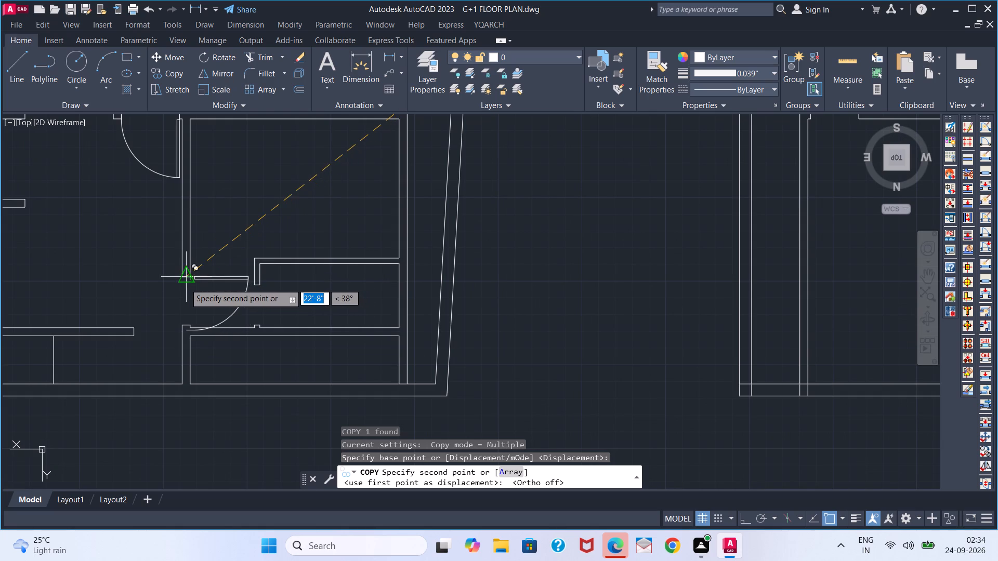
click(183, 283)
click(254, 289)
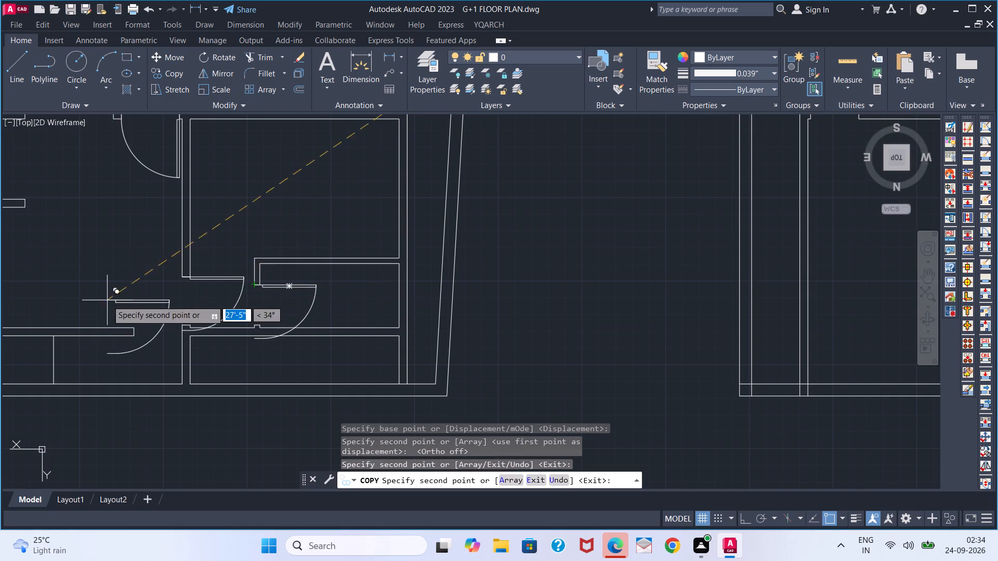
middle_drag(107, 301, 180, 253)
scroll(111, 228, down, 2)
middle_drag(109, 229, 126, 280)
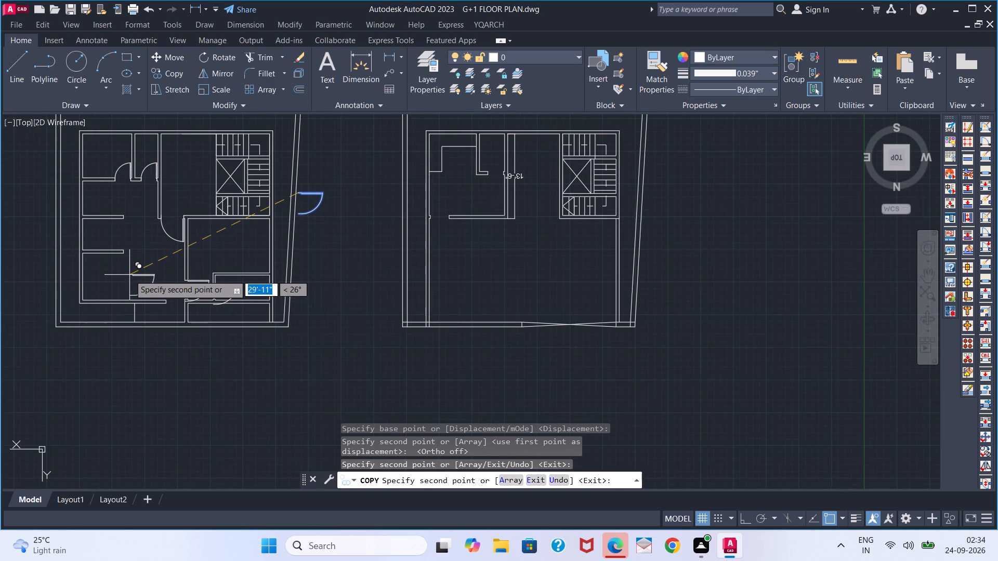
key(Escape)
Flip the door copy in the vertical partition's opening so its leaf hinges at the lower jamb.
scroll(213, 287, up, 2)
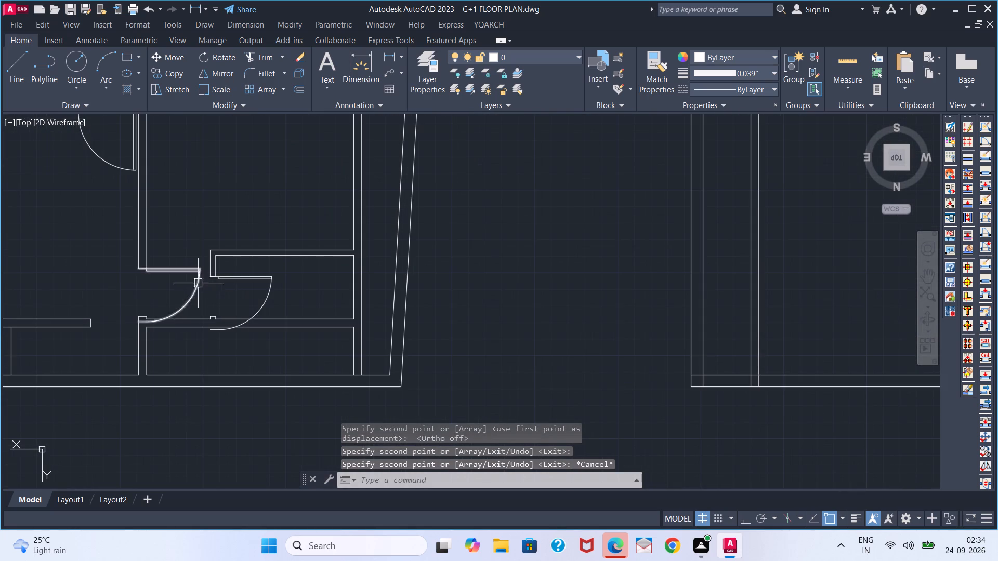
click(191, 275)
middle_drag(110, 270, 211, 295)
scroll(117, 272, up, 1)
scroll(208, 301, down, 1)
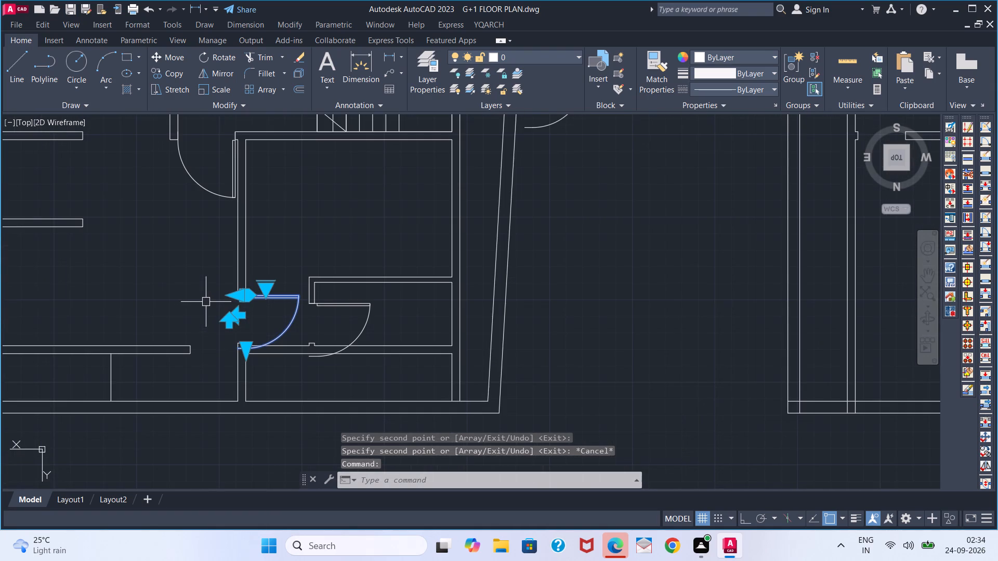
scroll(185, 289, down, 1)
middle_drag(178, 279, 192, 304)
scroll(192, 304, down, 1)
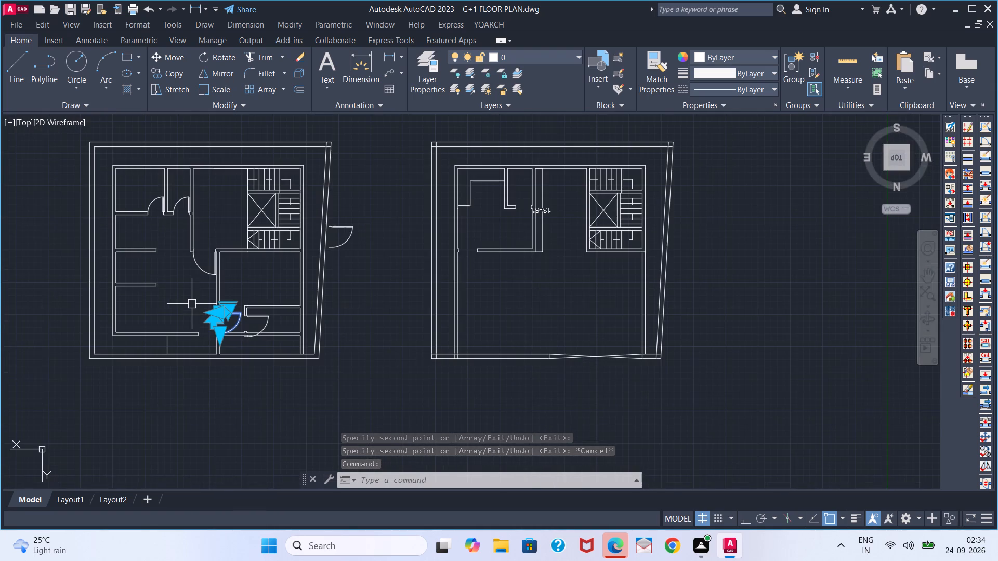
middle_drag(192, 303, 194, 337)
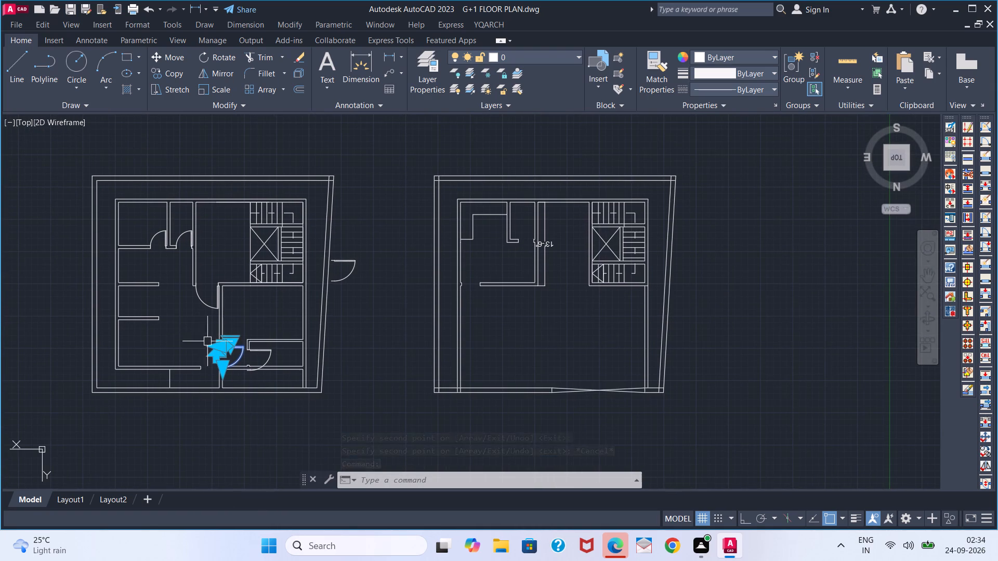
scroll(216, 348, up, 3)
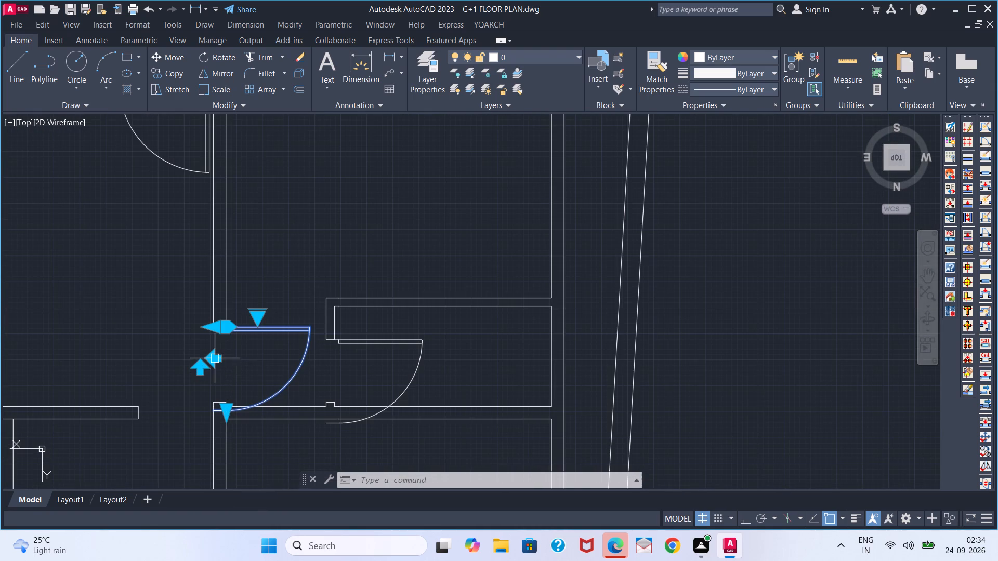
click(218, 359)
click(228, 360)
click(203, 369)
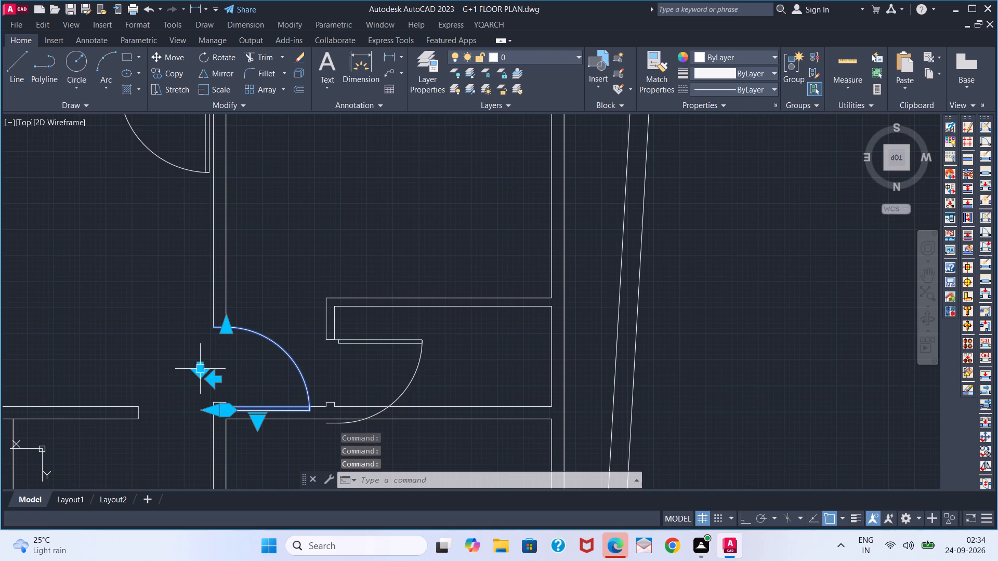
key(Escape)
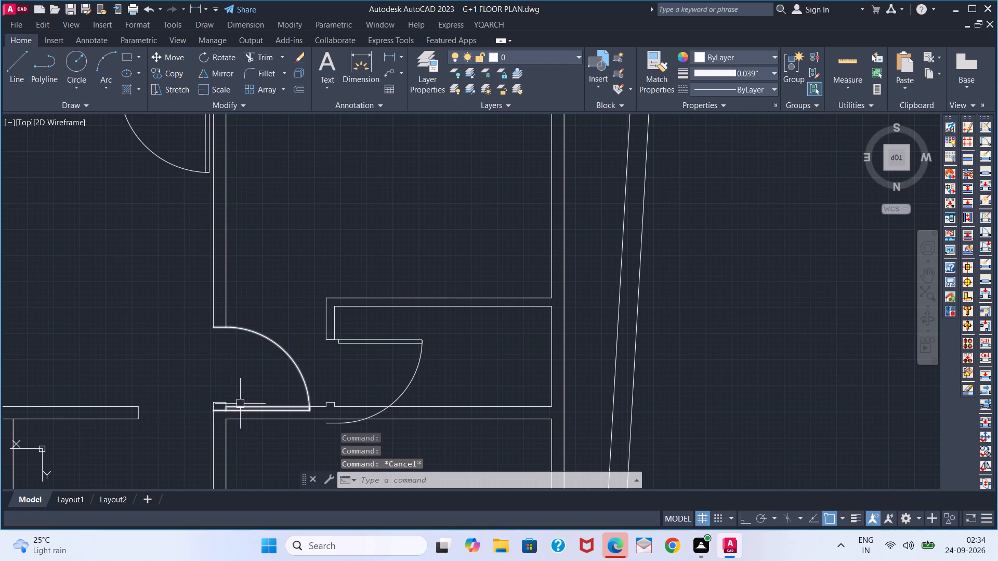
Move the flipped door in the vertical partition's opening by its hinge-side endpoint onto the lower jamb's outer corner.
scroll(217, 409, up, 2)
click(226, 416)
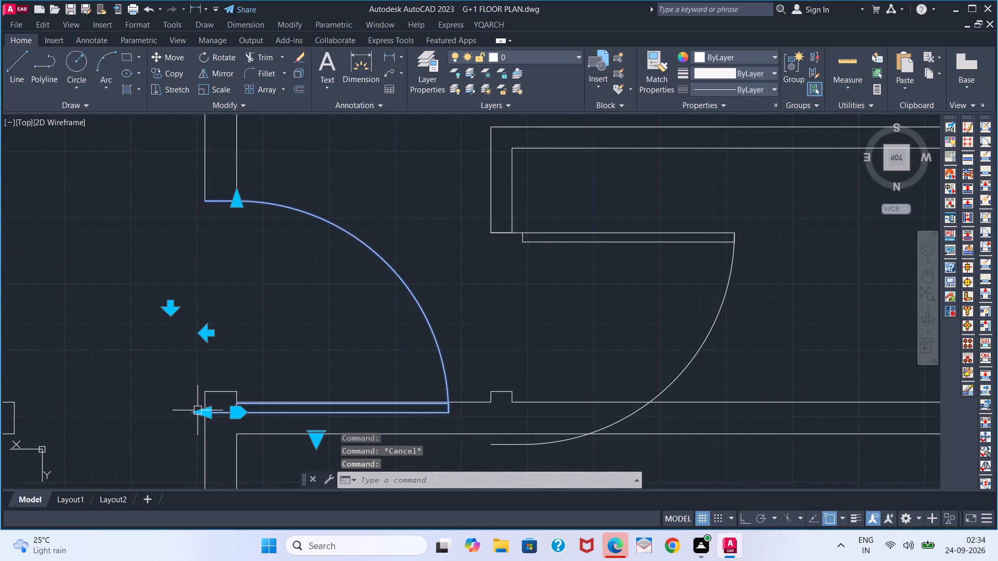
key(m)
key(Return)
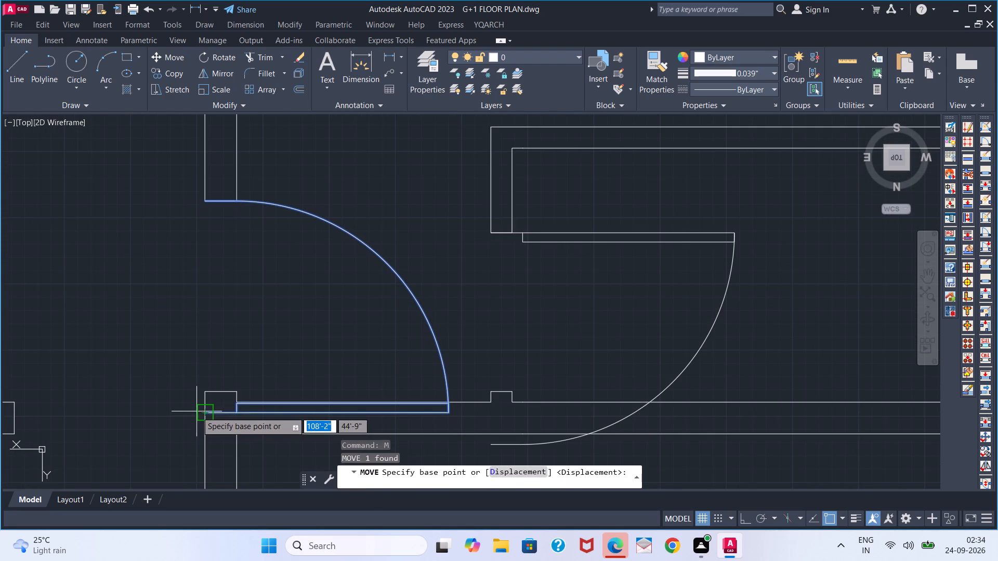
click(196, 411)
click(198, 394)
key(Escape)
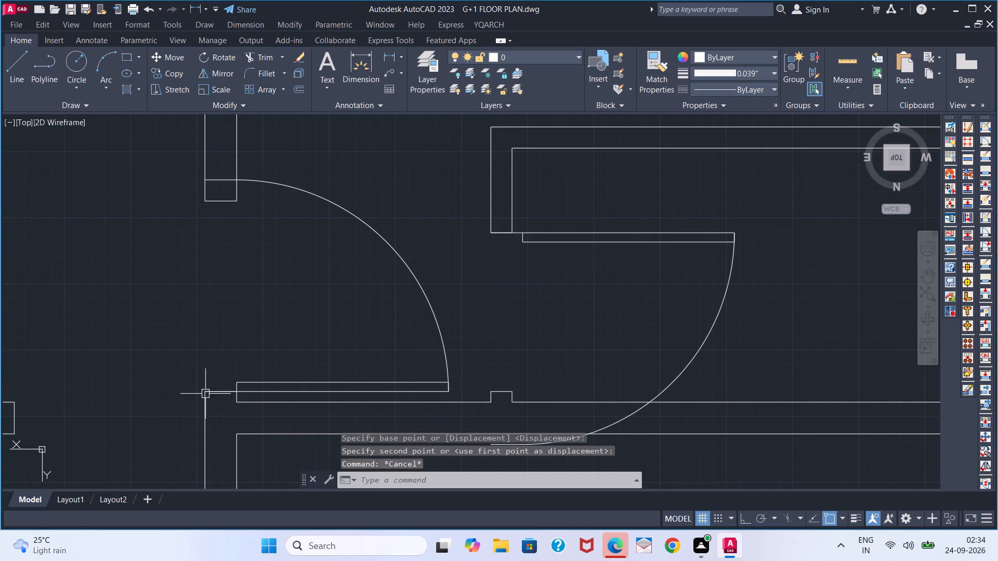
Scale the moved door from its hinge-side endpoint so its arc ends at the vertical partition's upper jamb.
click(264, 385)
text(SC)
key(space)
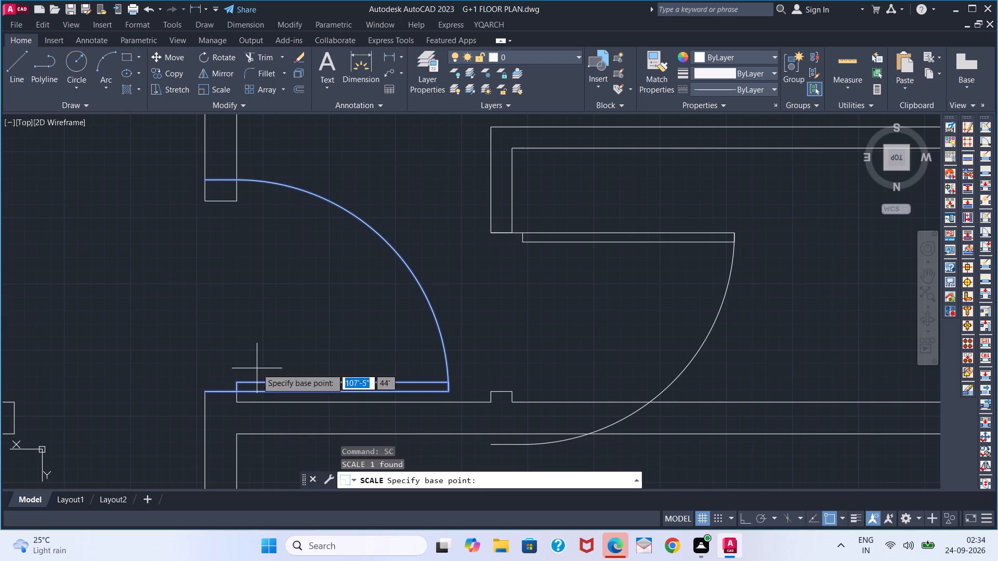
click(203, 389)
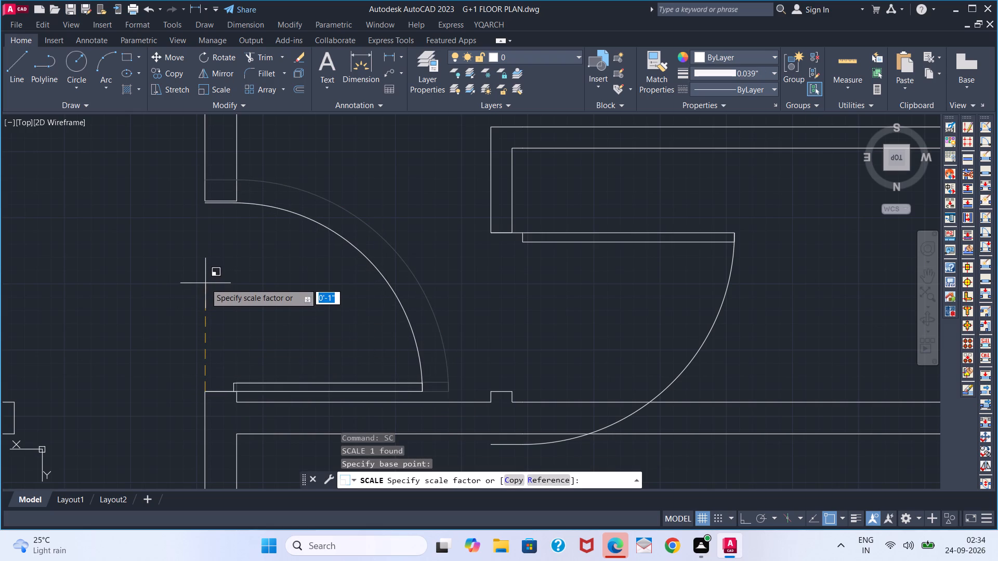
click(205, 282)
key(Escape)
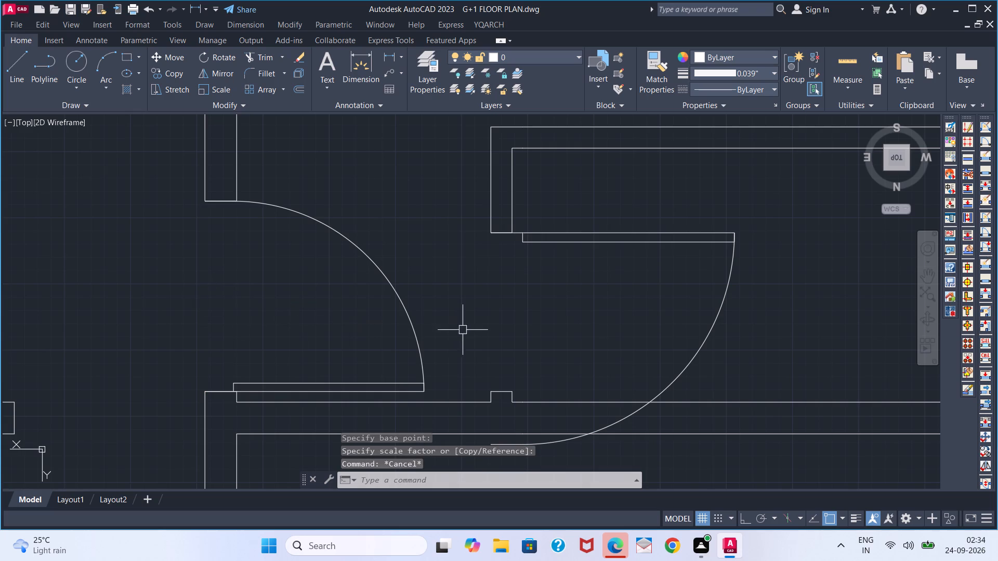
Flip the adjacent small room's door so its leaf hinges at the lower end of the opening.
click(634, 228)
click(599, 250)
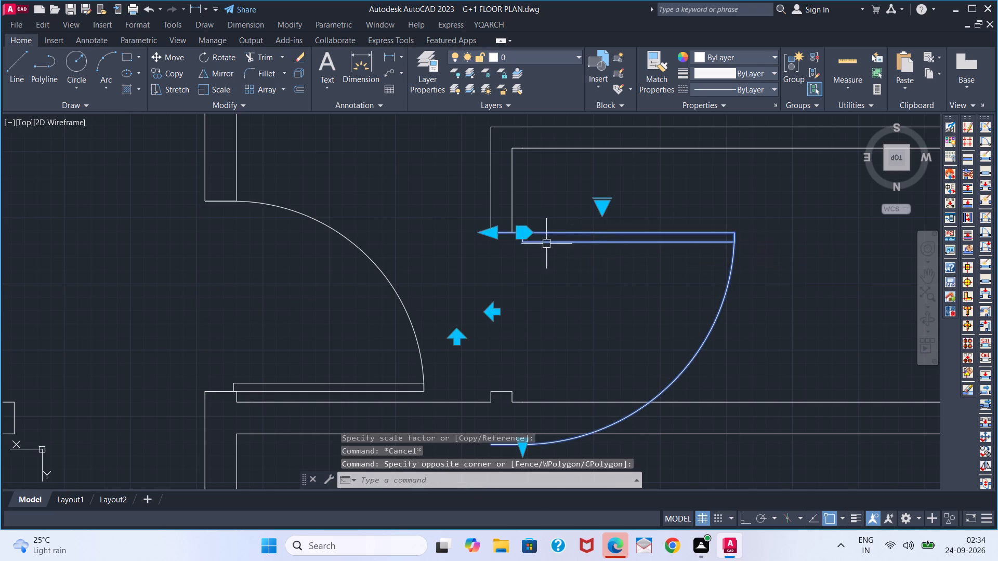
click(455, 341)
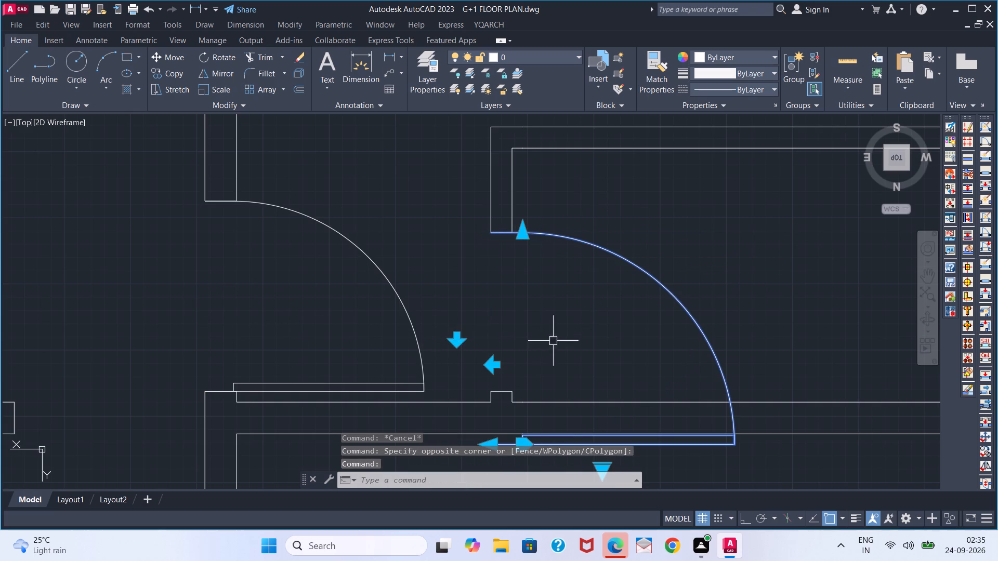
key(Escape)
Move the small room's door by its hinge-side endpoint onto the outer corner of the short lower jamb.
middle_drag(563, 384, 567, 308)
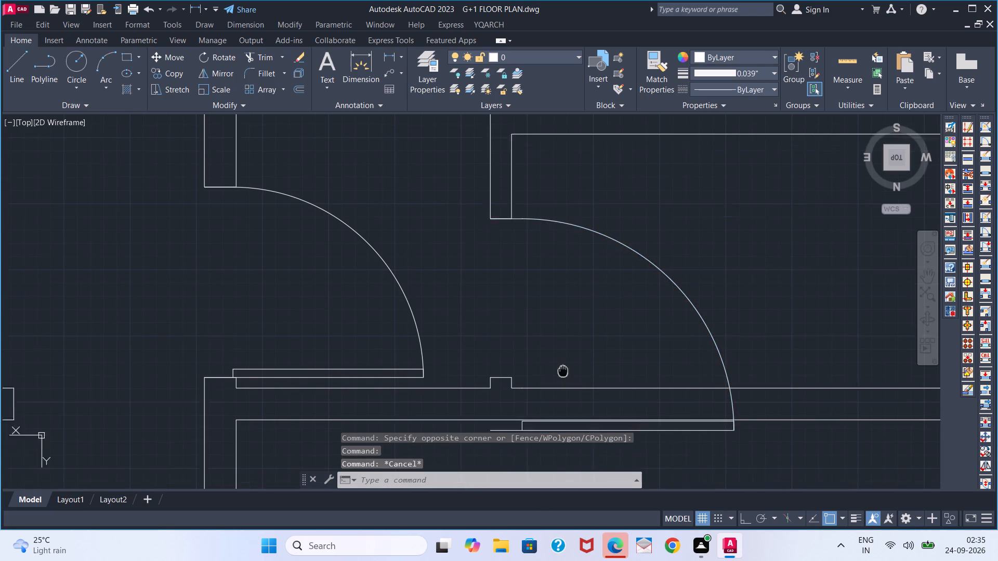
middle_drag(567, 308, 573, 230)
click(555, 298)
click(531, 291)
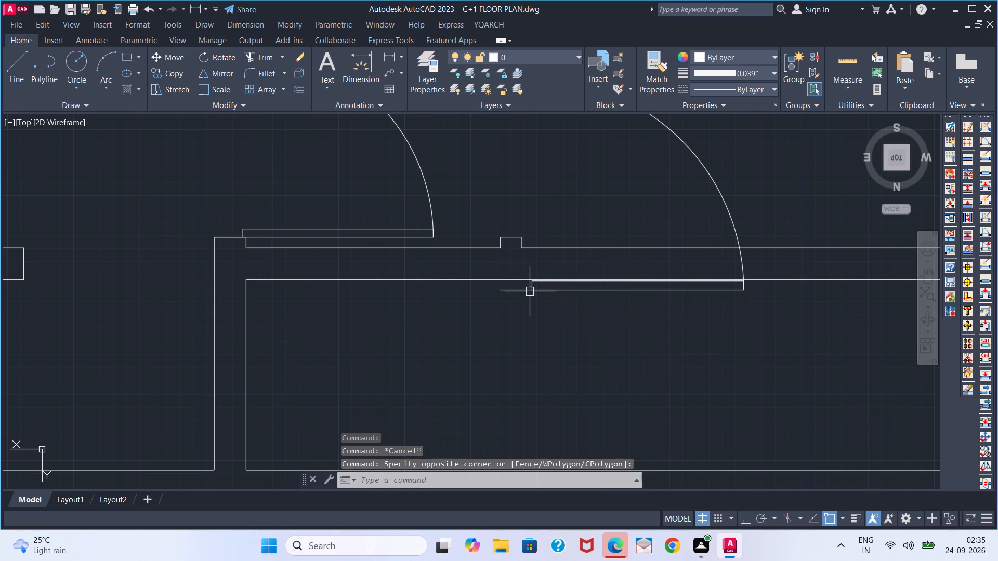
click(530, 291)
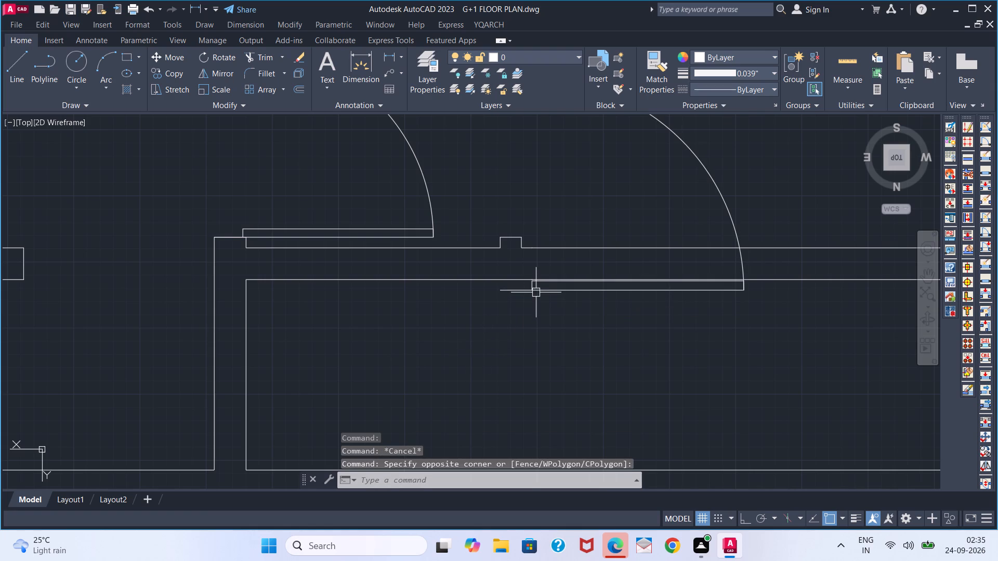
click(534, 291)
key(m)
key(Return)
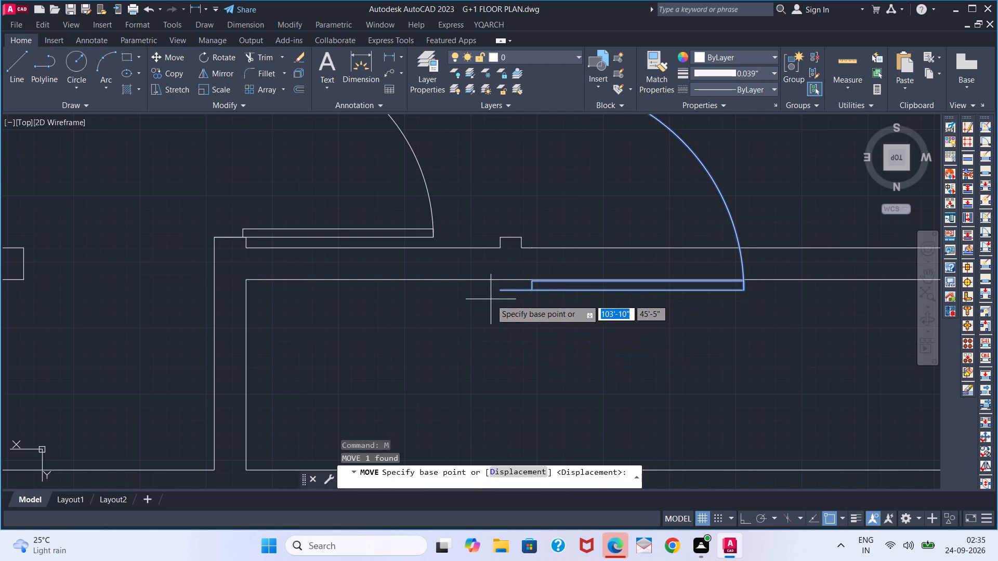
click(496, 292)
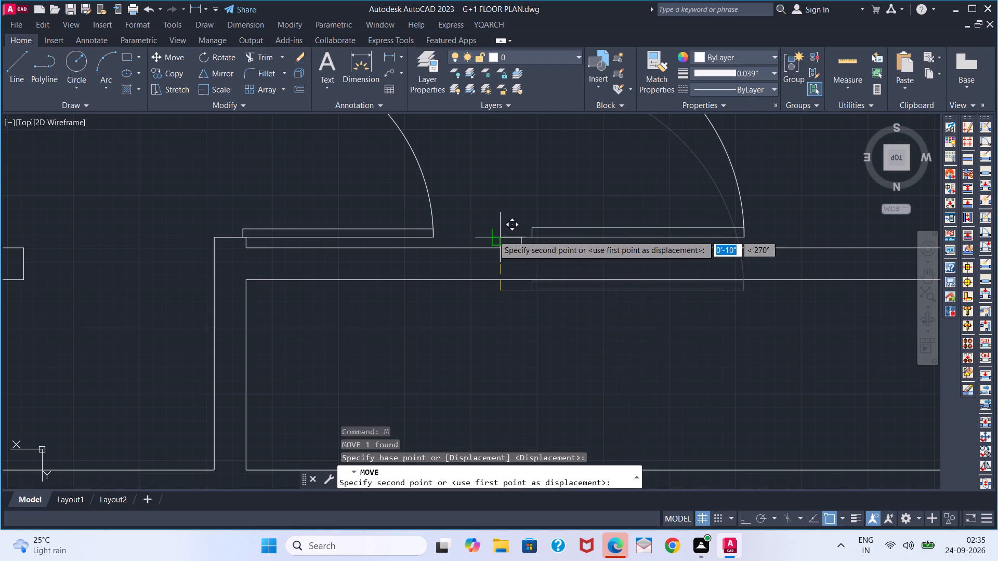
click(493, 235)
key(b)
key(Escape)
key(Escape)
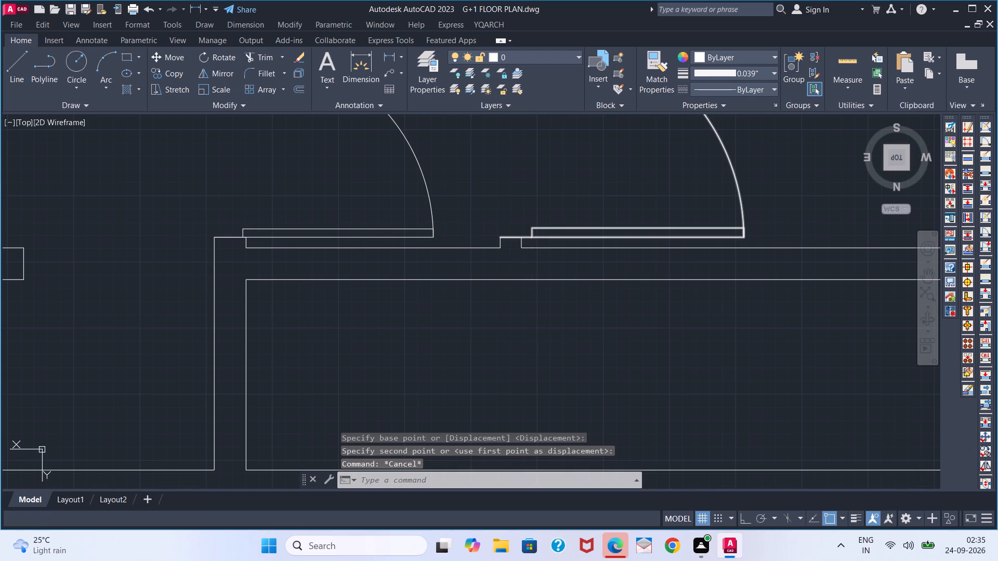
key(Escape)
Scale the small room's door from its hinge-side endpoint so it spans the opening to the upper jamb.
click(547, 237)
text(SC)
key(space)
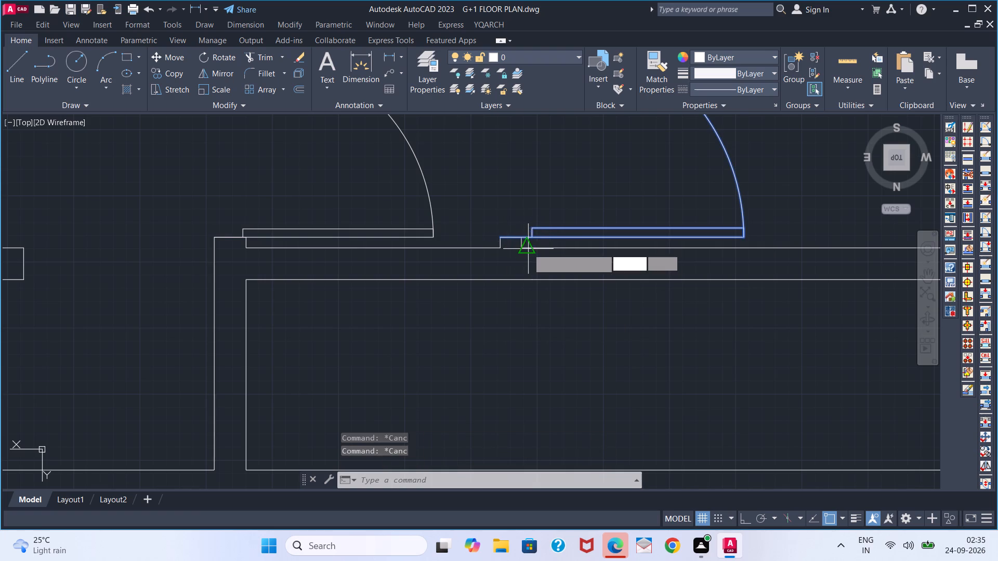
scroll(502, 251, down, 1)
middle_drag(480, 234, 481, 289)
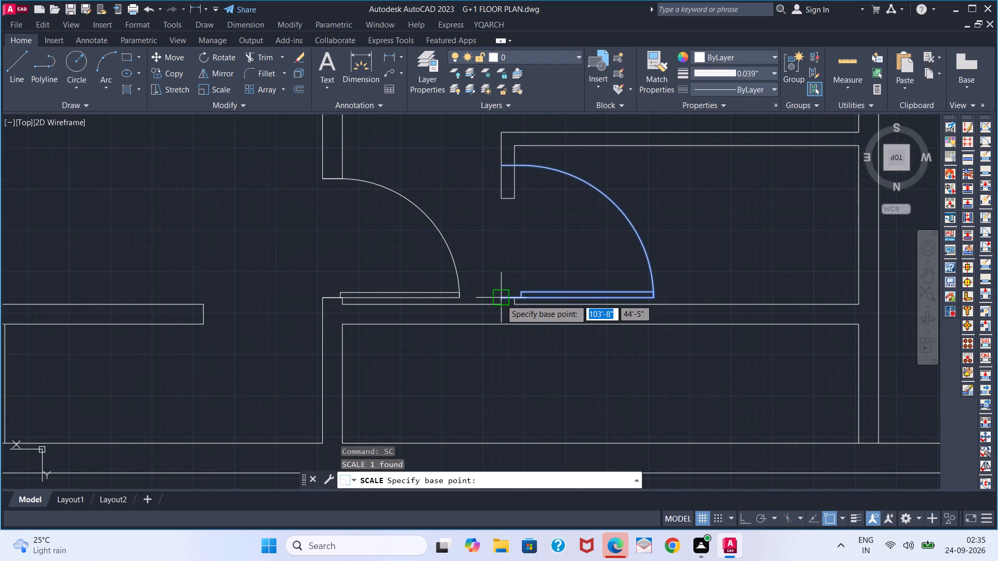
click(501, 299)
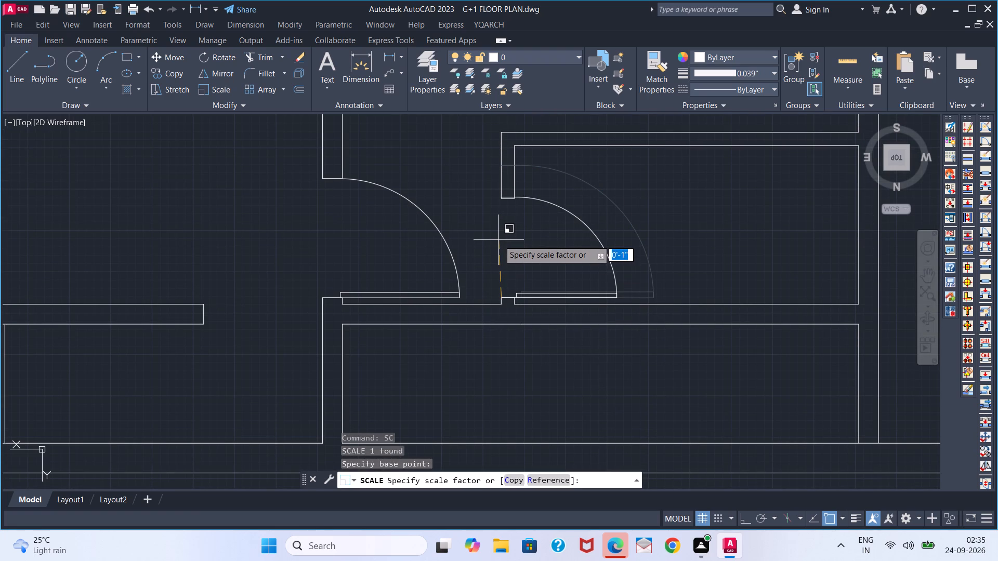
click(498, 241)
Draw a 2" by 1' rectangle from the midpoint of the lower horizontal partition's free end.
scroll(495, 256, down, 2)
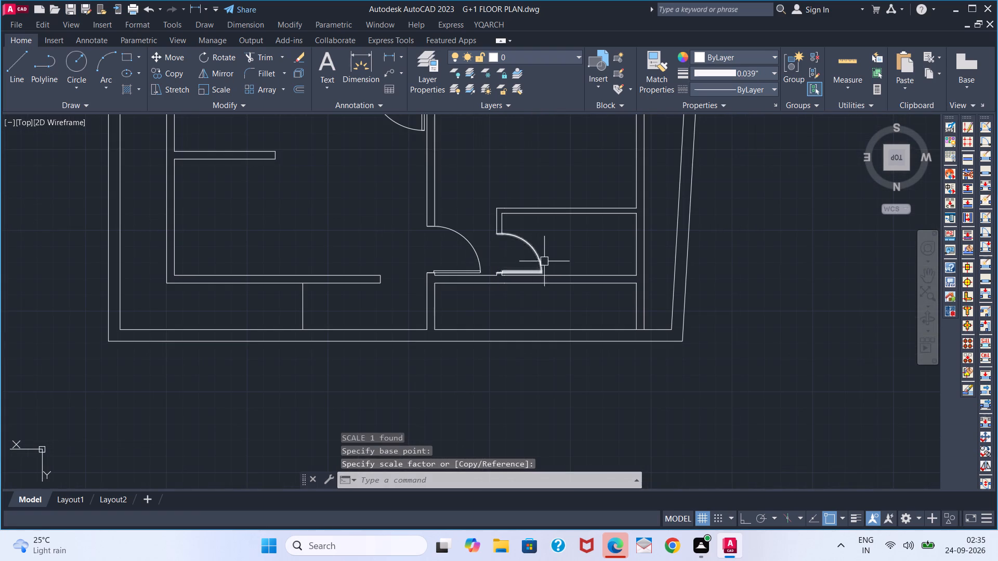
middle_drag(351, 247, 382, 307)
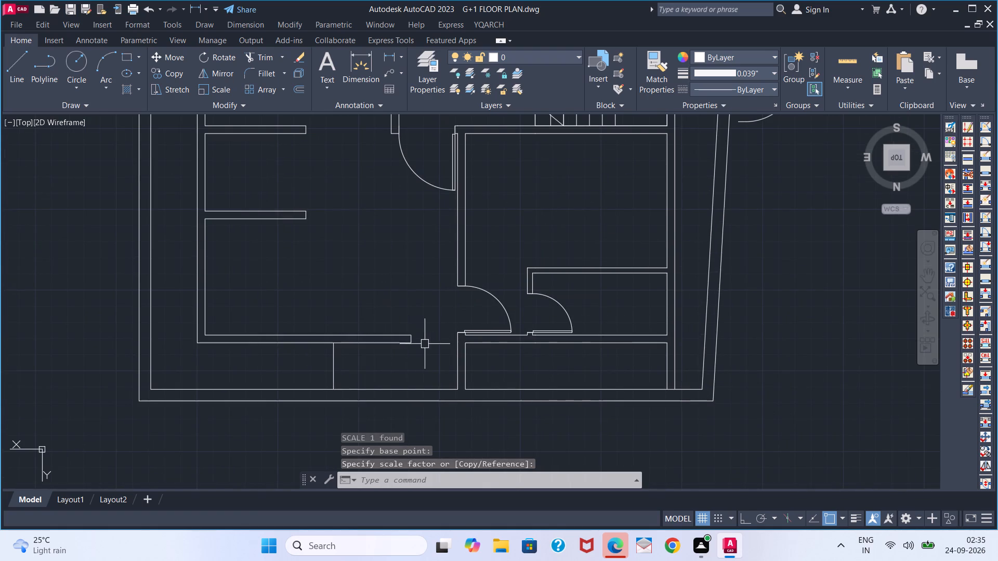
scroll(402, 344, up, 2)
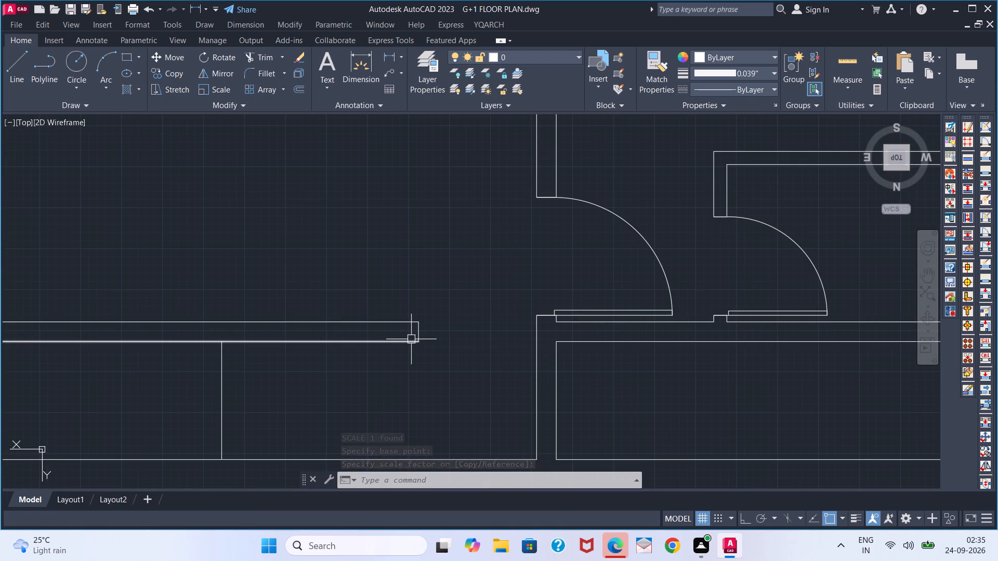
text(REC)
key(space)
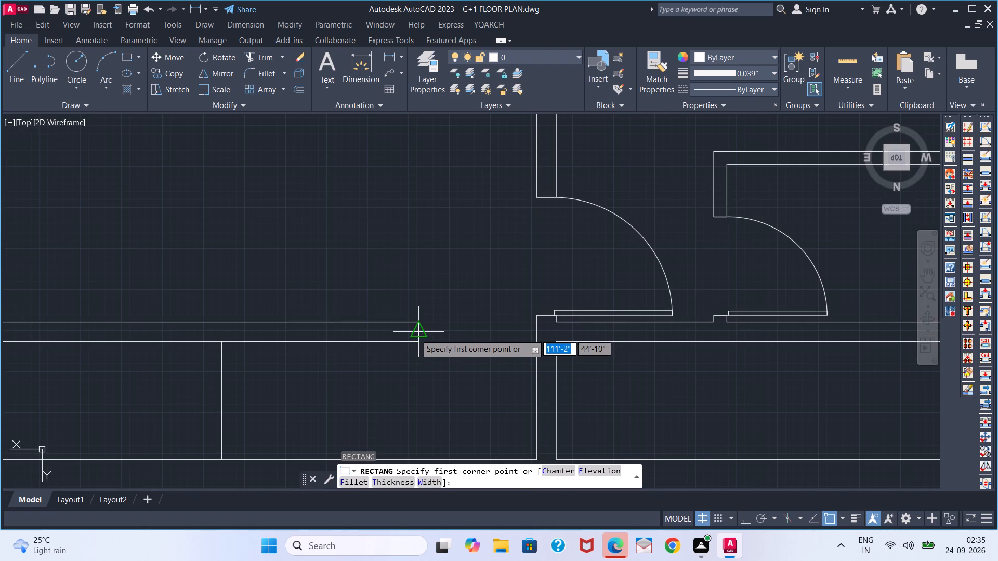
click(415, 334)
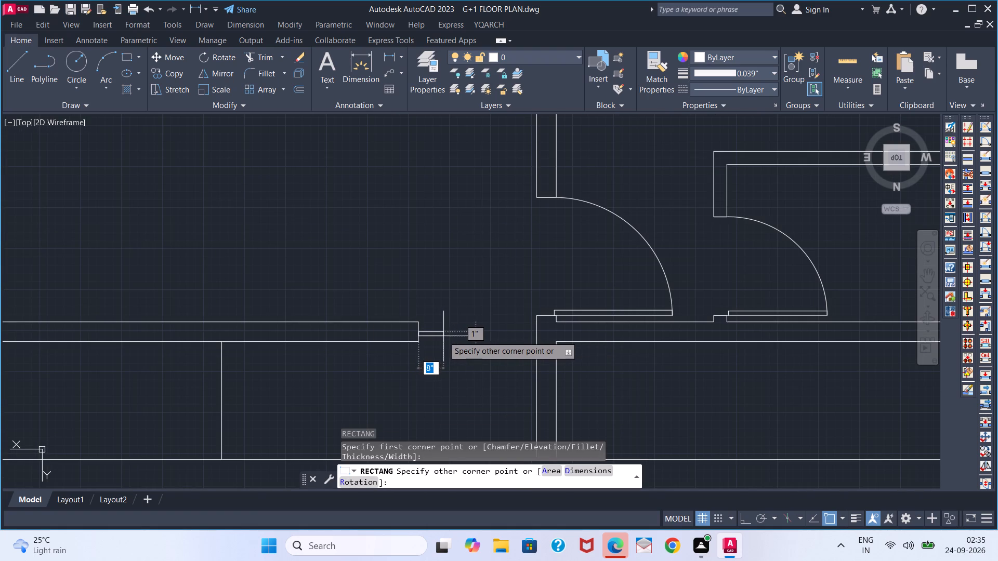
key(2)
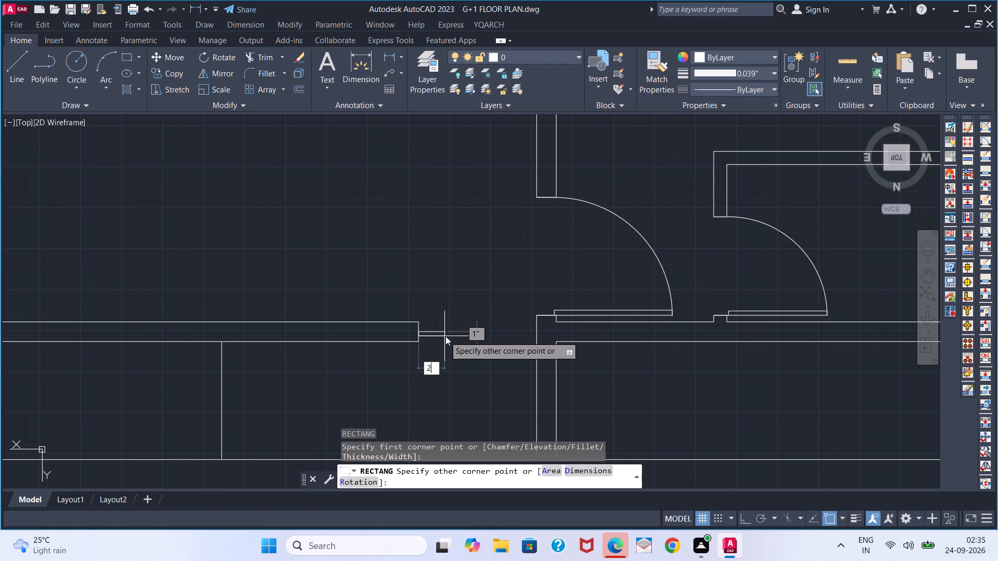
key(Escape)
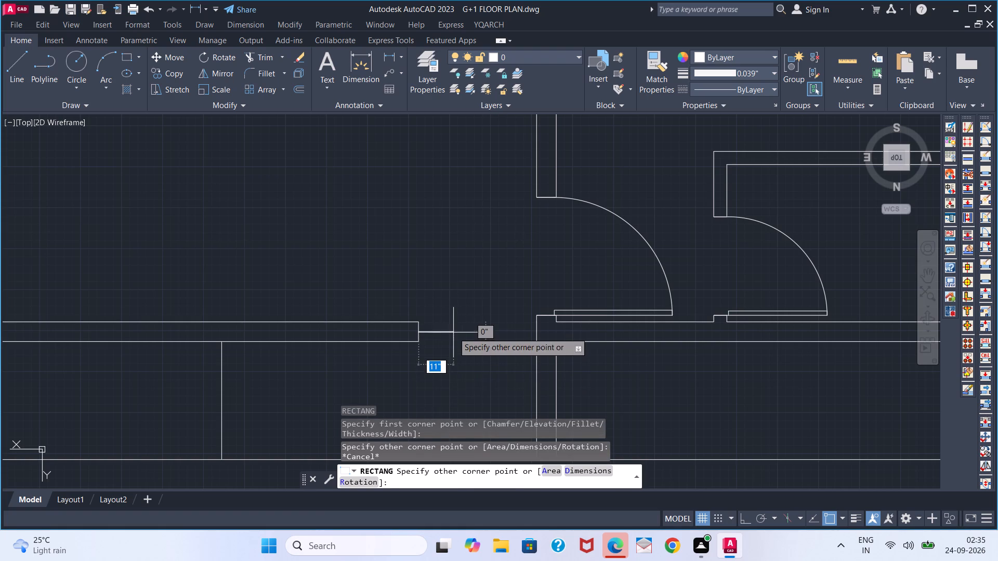
key(2)
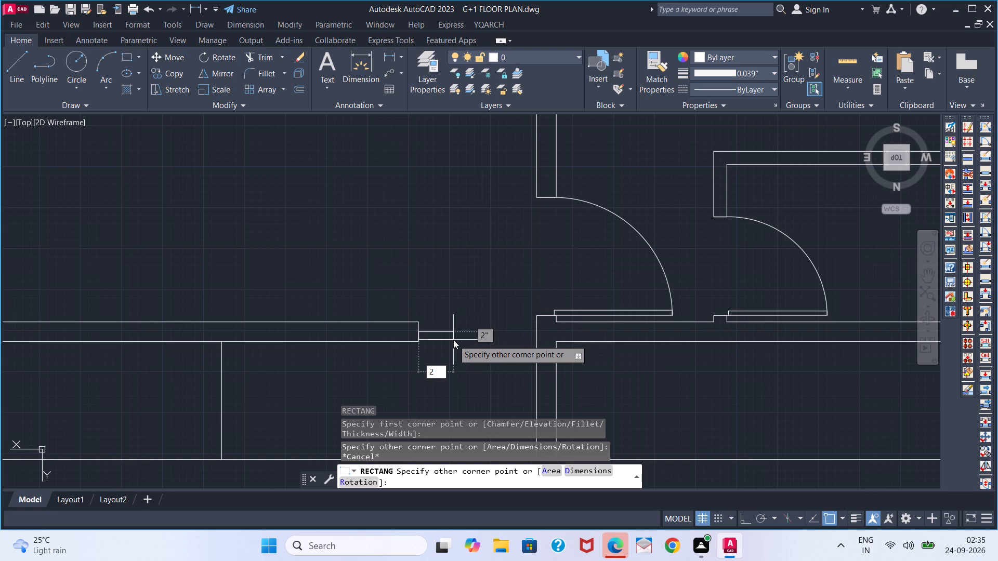
key(comma)
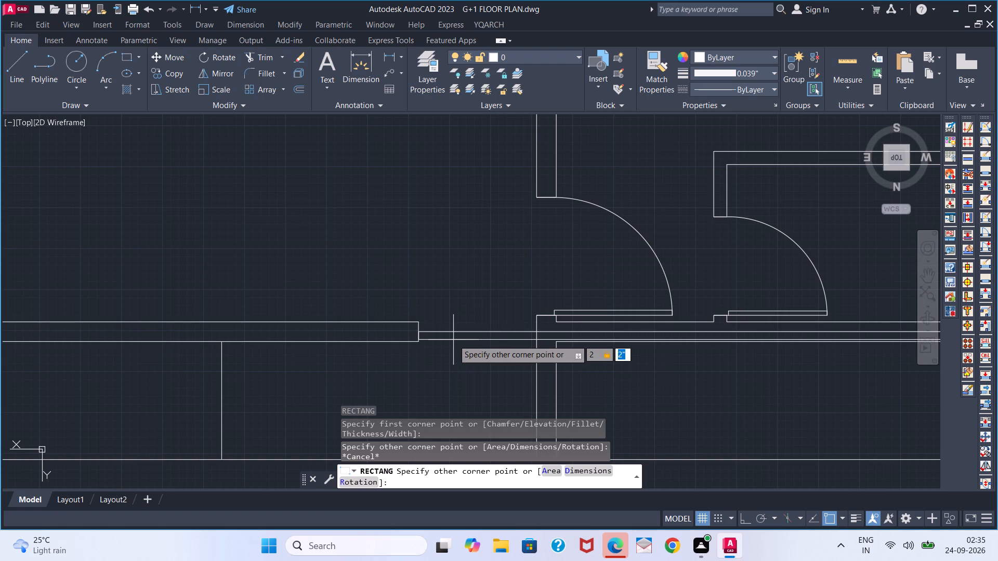
text(1')
key(Return)
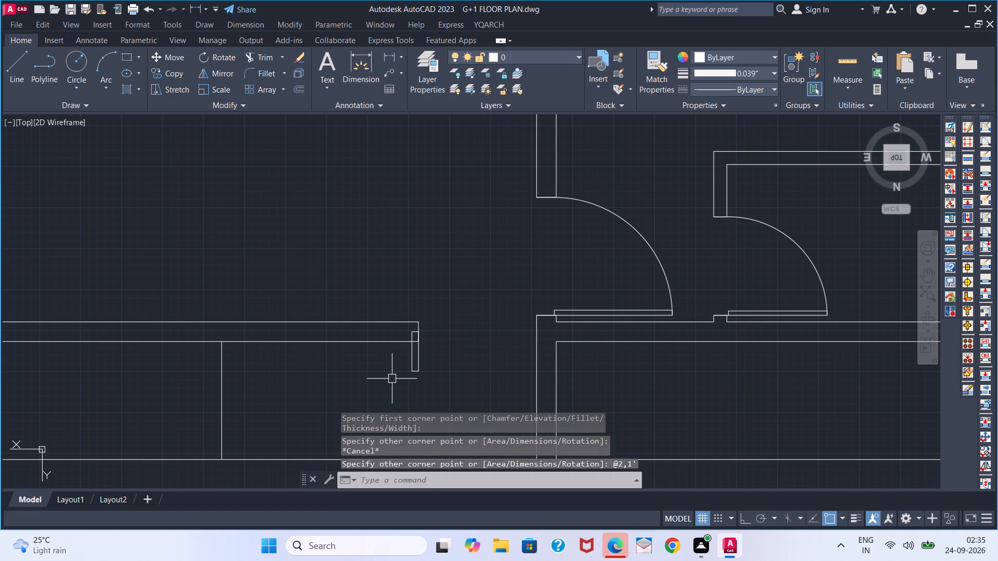
Rotate the small rectangle by 90° with Ortho on so it lies parallel to the horizontal partition.
click(410, 369)
text(RO)
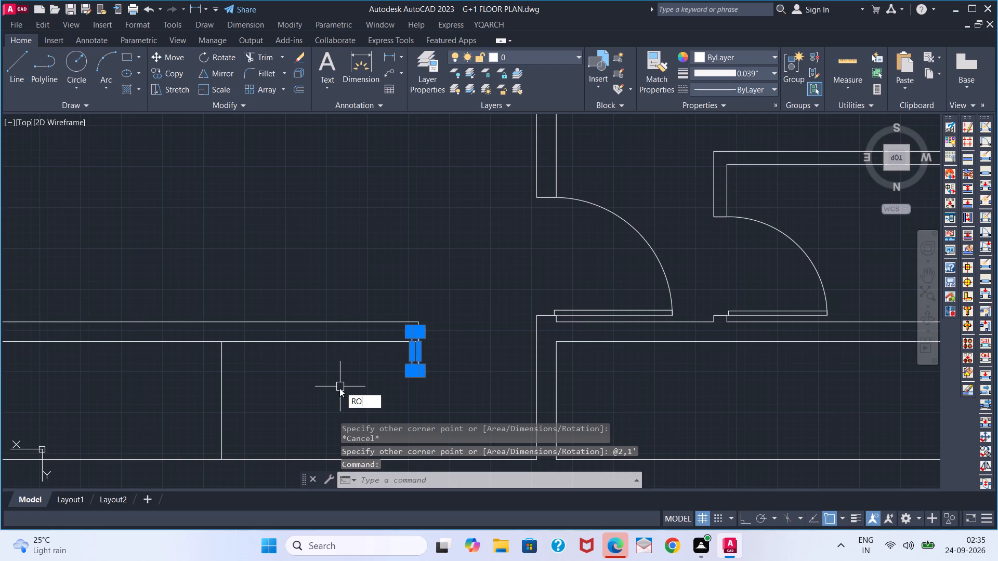
key(space)
click(381, 365)
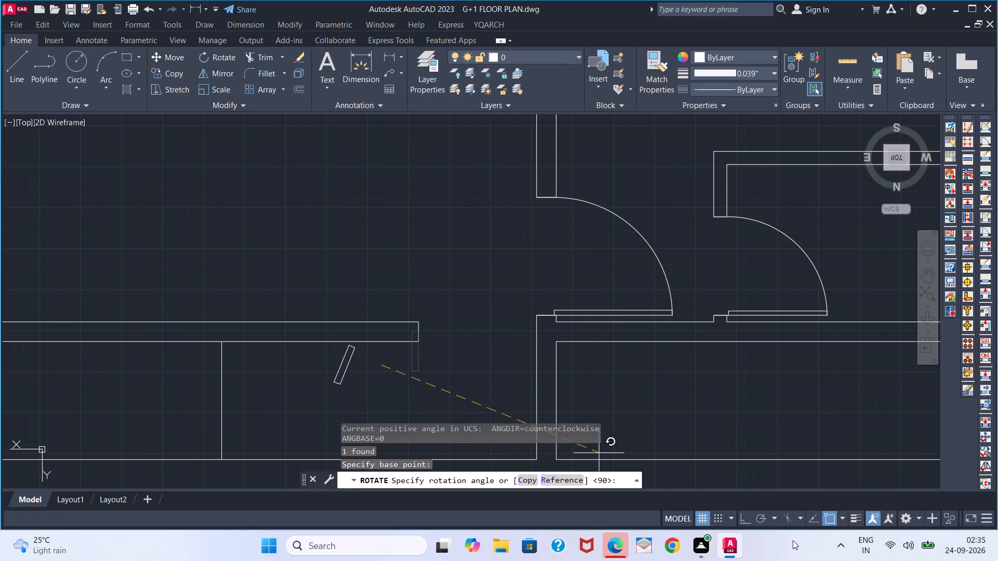
click(749, 523)
click(365, 438)
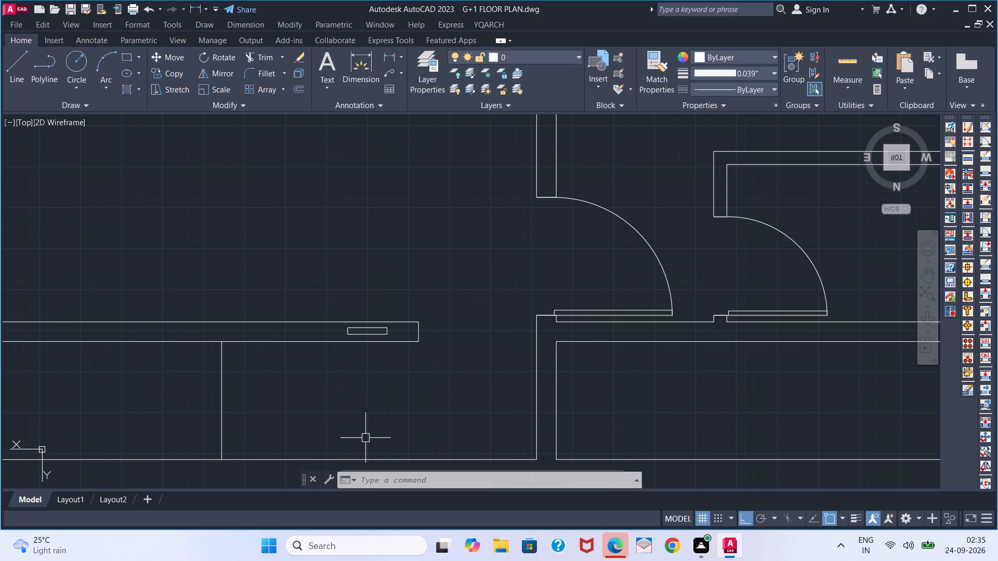
Move the rotated rectangle by its corner to the horizontal partition's end face so it projects into the opening.
click(365, 336)
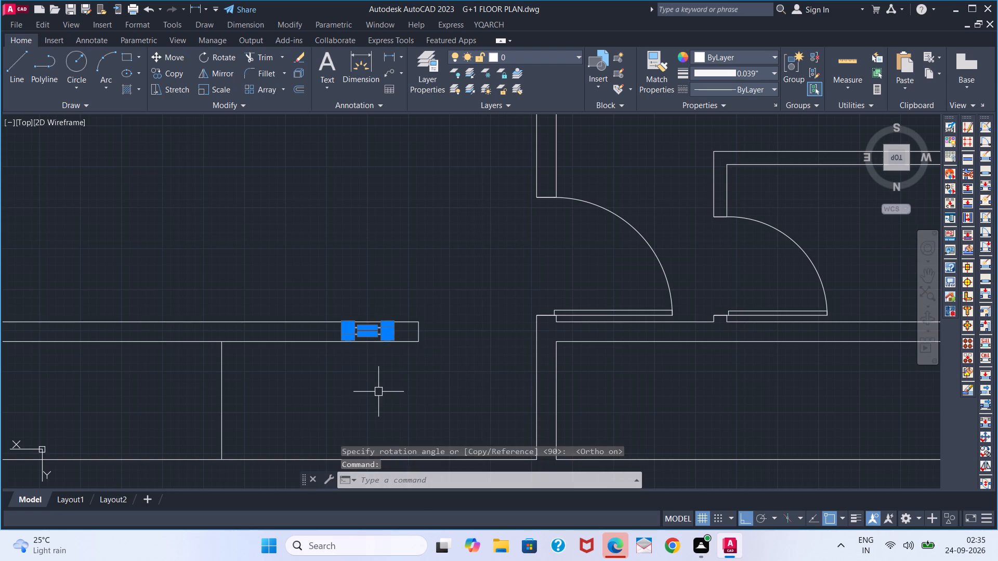
key(m)
key(Return)
scroll(361, 353, up, 3)
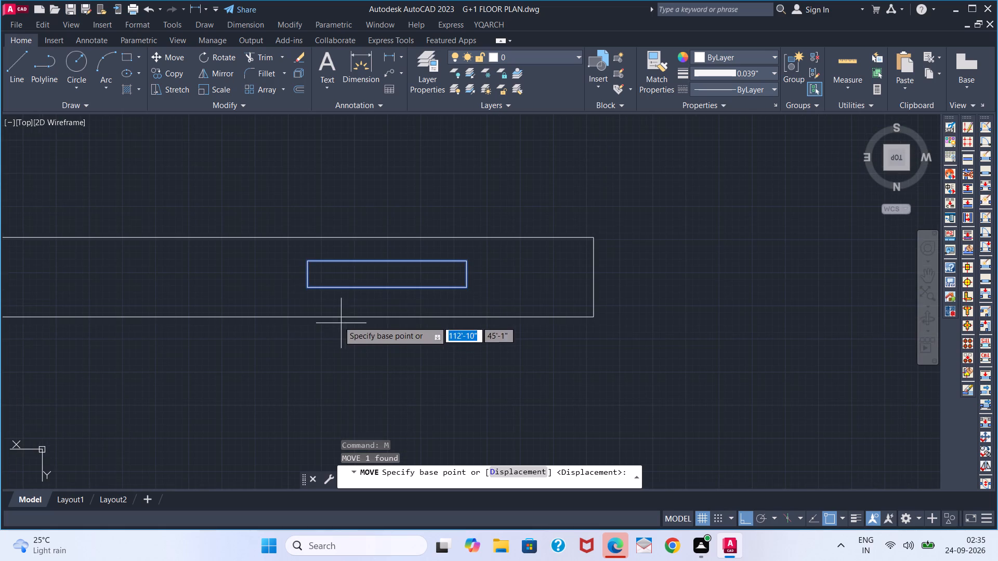
click(308, 261)
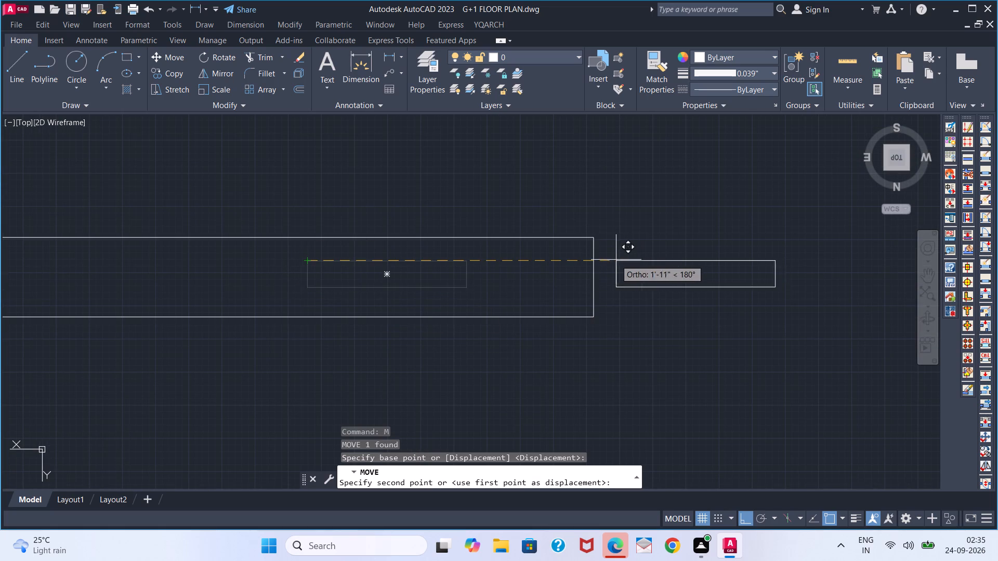
click(594, 260)
scroll(618, 341, down, 2)
middle_drag(655, 341, 469, 367)
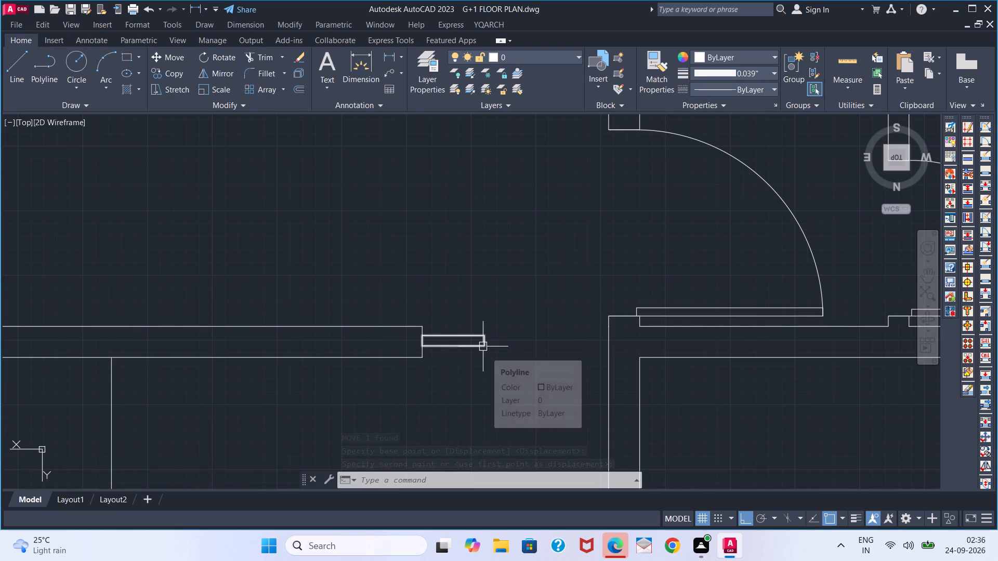
scroll(483, 346, down, 1)
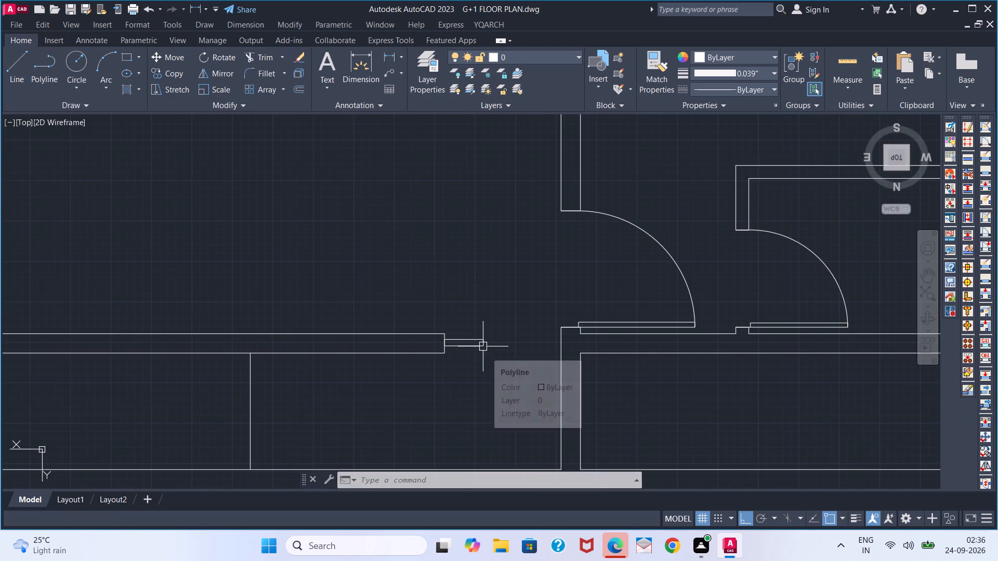
Erase the small rectangle projecting into the opening from the horizontal partition's end face.
click(481, 346)
key(Delete)
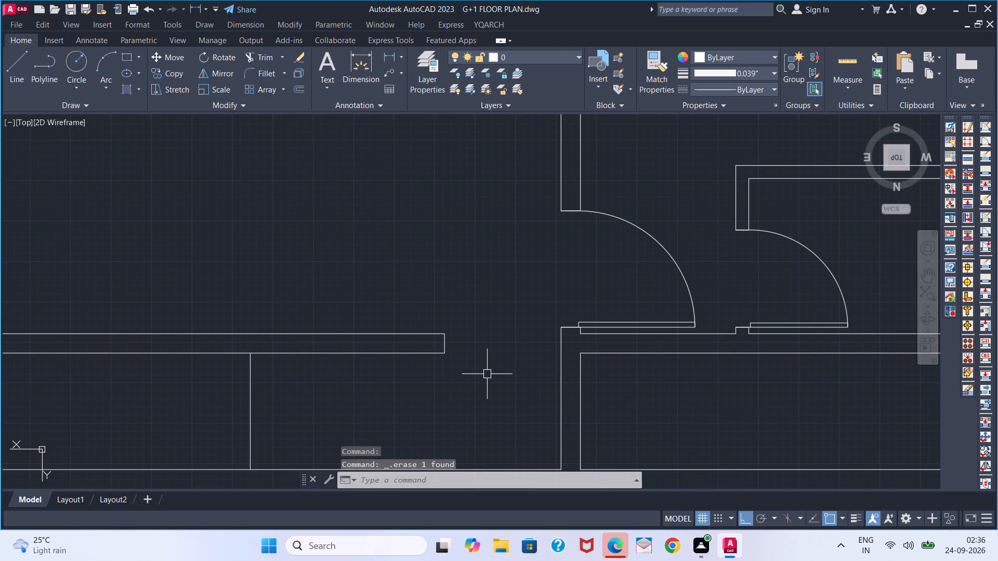
Draw a 2" by 1'6" rectangle from the midpoint of the lower horizontal partition's free end.
text(REC)
key(space)
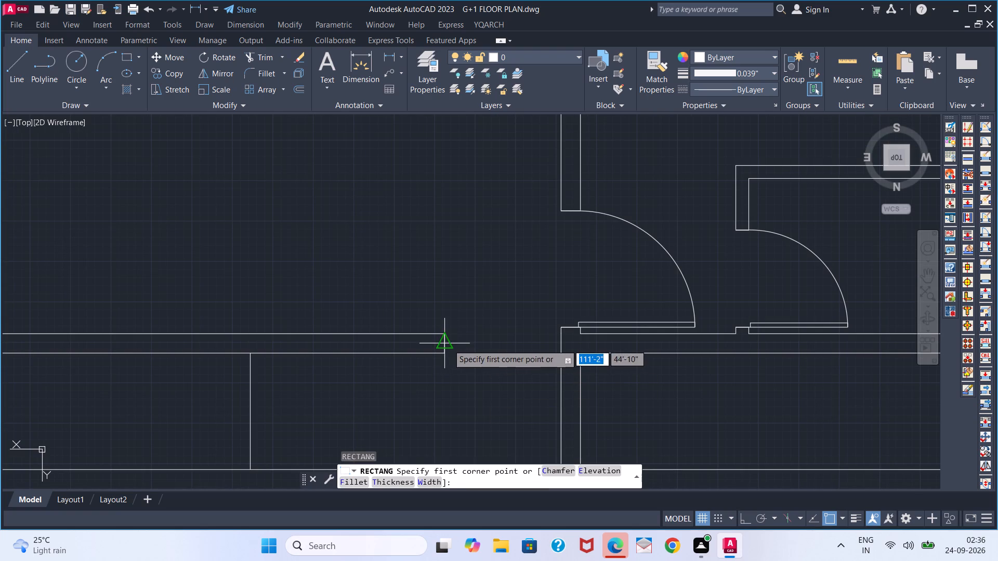
click(448, 344)
key(2)
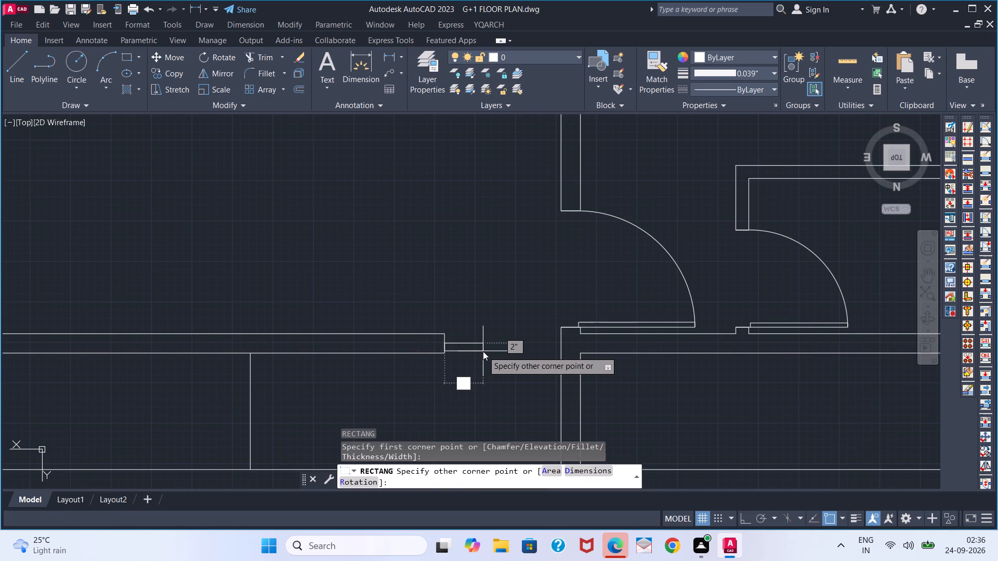
key(comma)
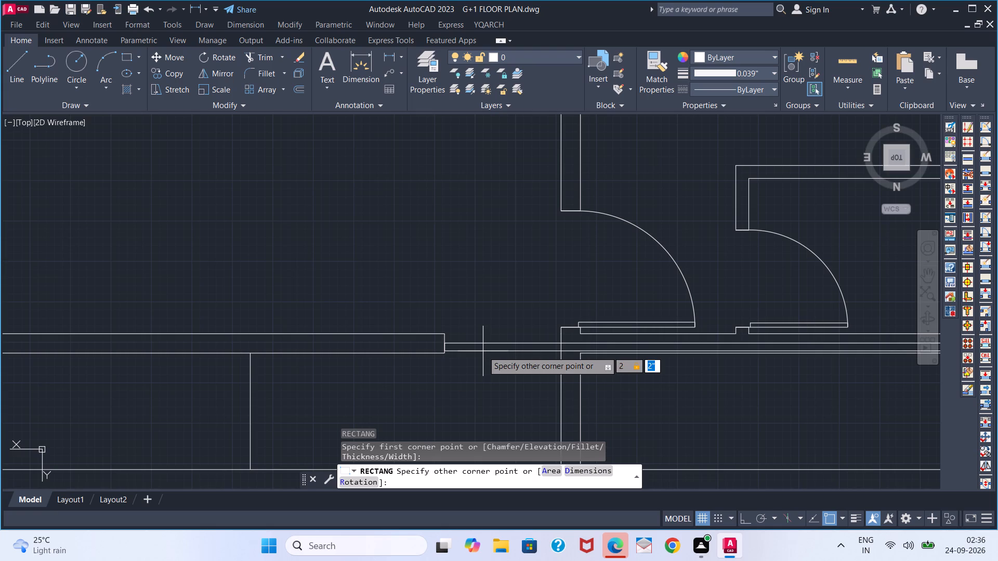
key(1)
text('6)
key(Return)
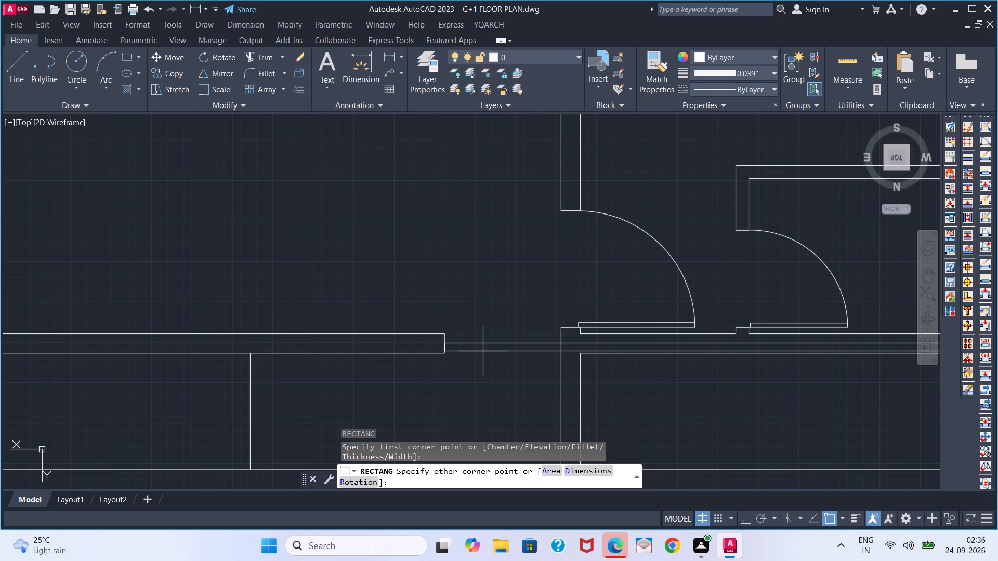
Rotate the new rectangle a quarter turn with Ortho on so it lies parallel to the horizontal partition.
click(448, 380)
text(RO)
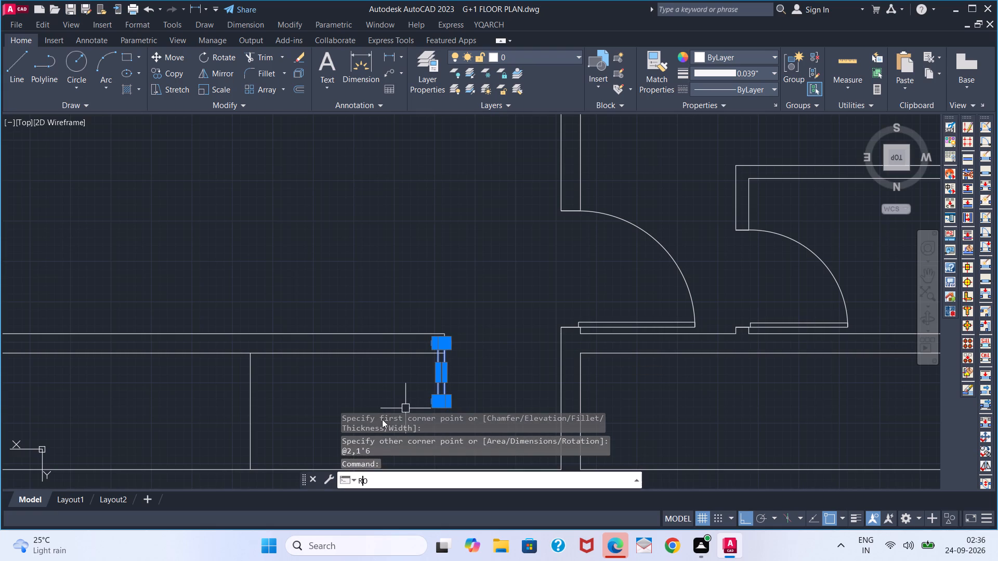
key(space)
click(426, 416)
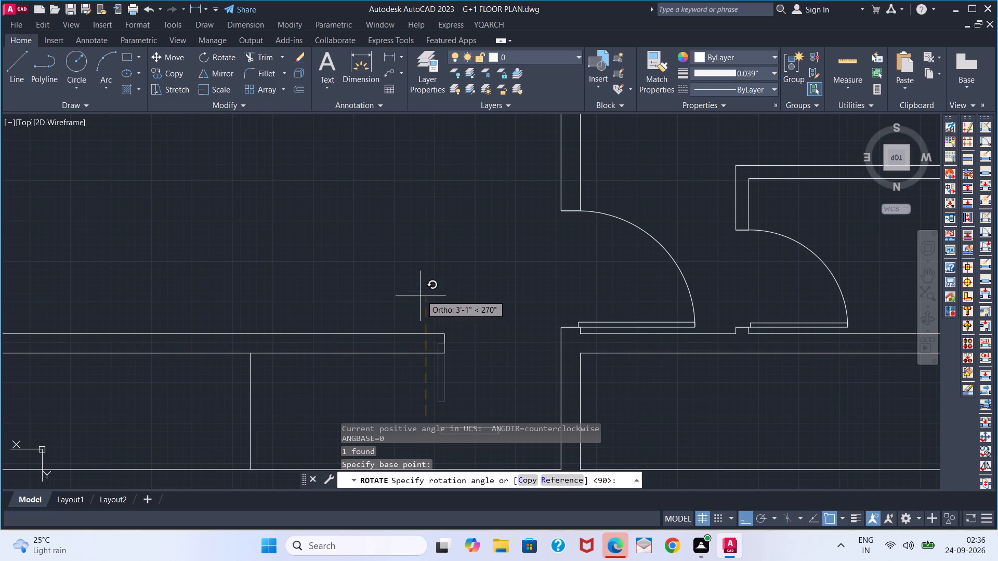
middle_drag(421, 292, 423, 211)
click(410, 213)
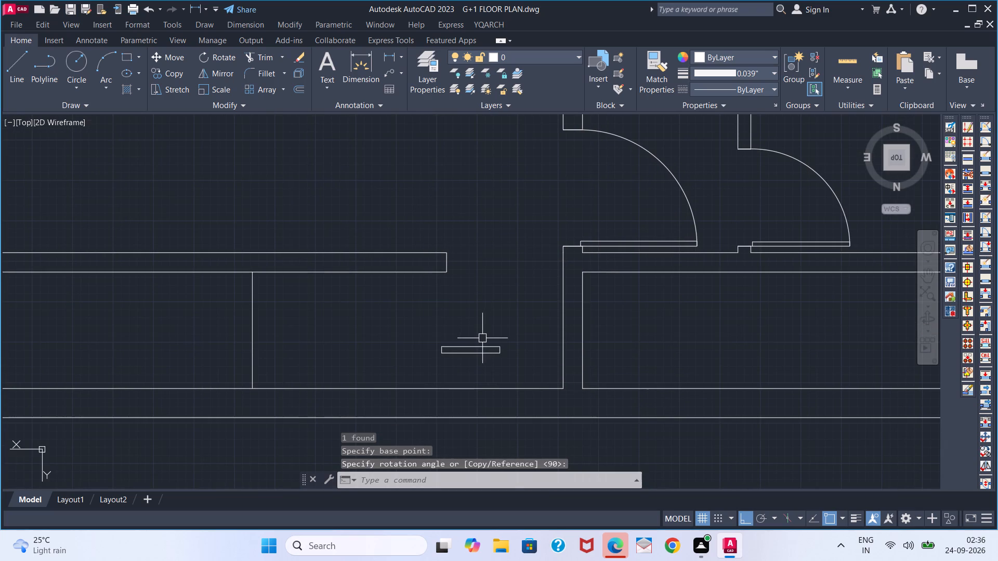
Move the rectangle by its short edge's midpoint to the midpoint of the partition's end face, centred in the wall thickness.
click(477, 344)
key(m)
key(Return)
scroll(434, 355, up, 2)
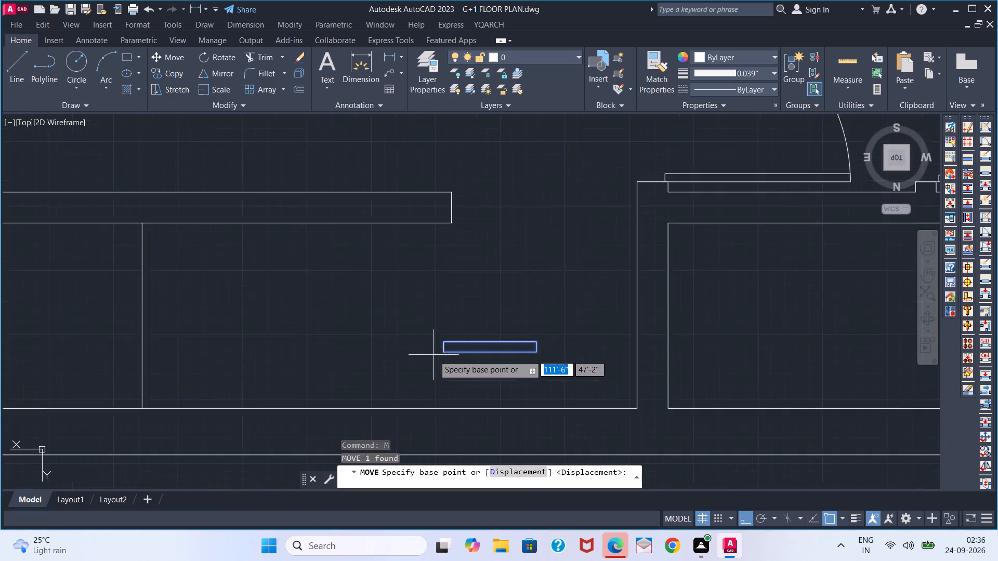
scroll(434, 355, up, 1)
click(449, 339)
middle_drag(436, 254, 407, 538)
click(443, 262)
scroll(476, 297, down, 2)
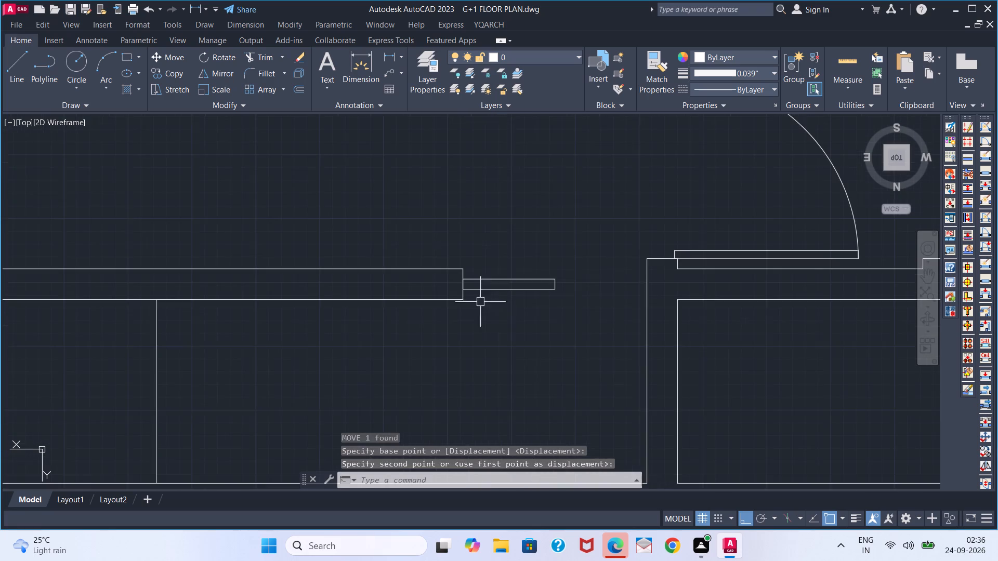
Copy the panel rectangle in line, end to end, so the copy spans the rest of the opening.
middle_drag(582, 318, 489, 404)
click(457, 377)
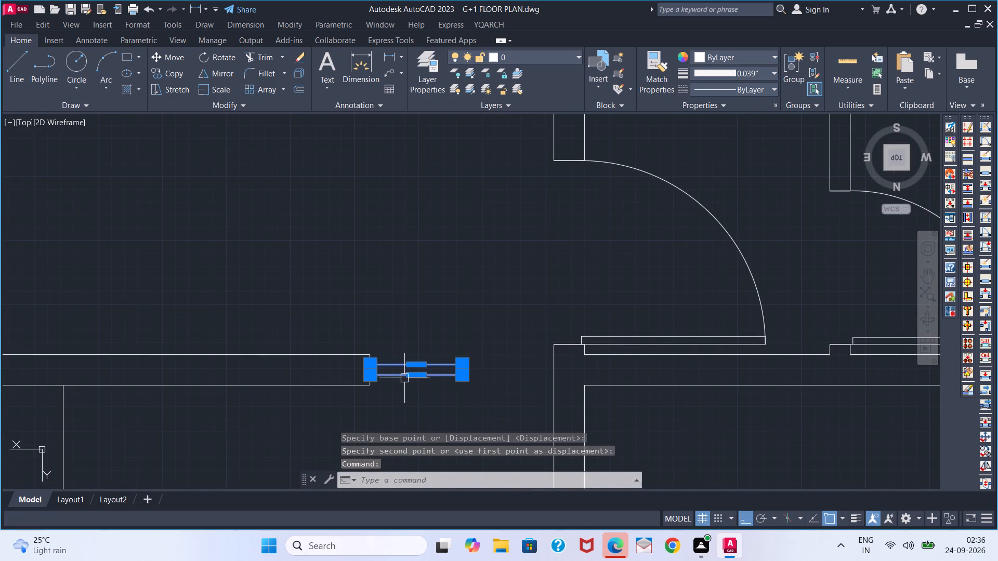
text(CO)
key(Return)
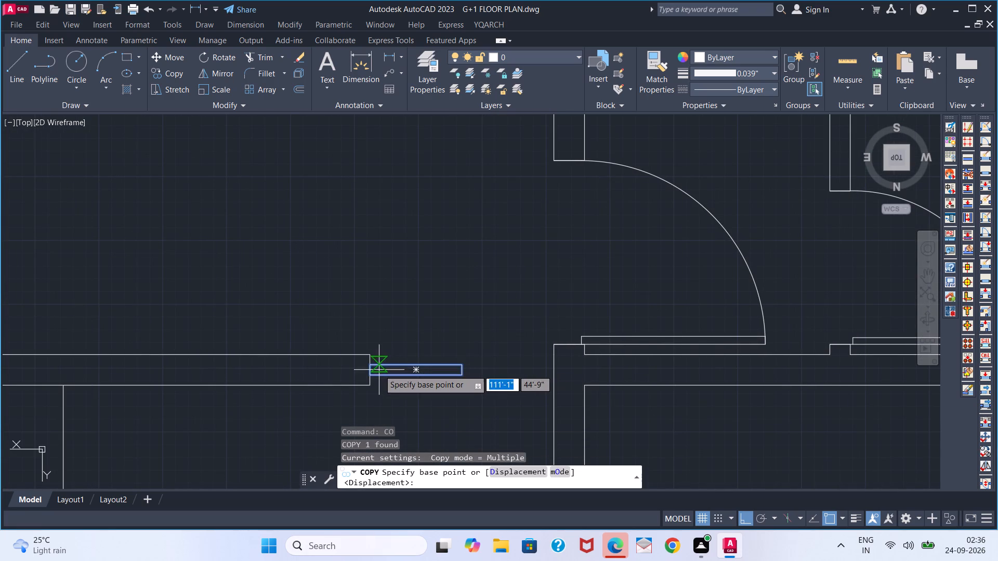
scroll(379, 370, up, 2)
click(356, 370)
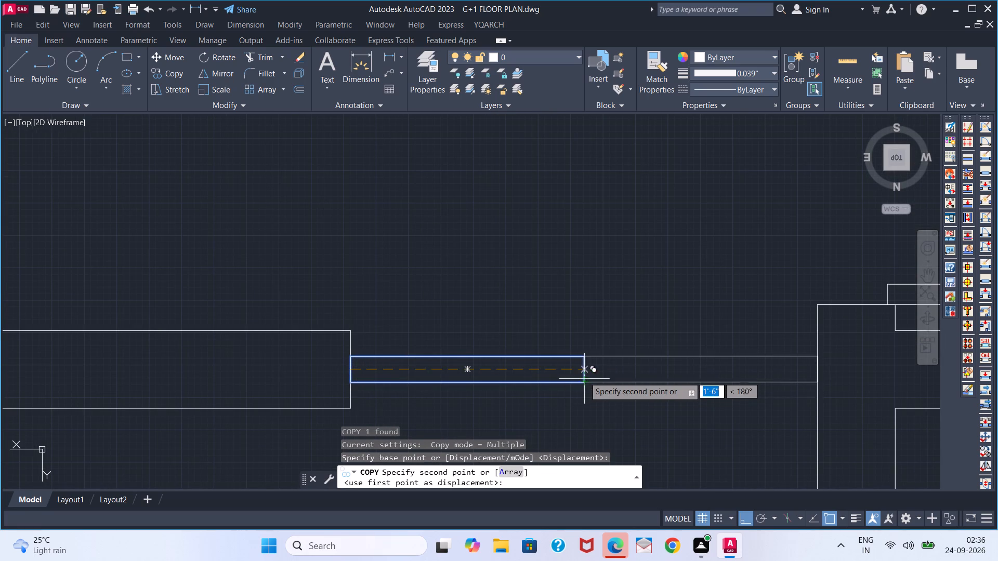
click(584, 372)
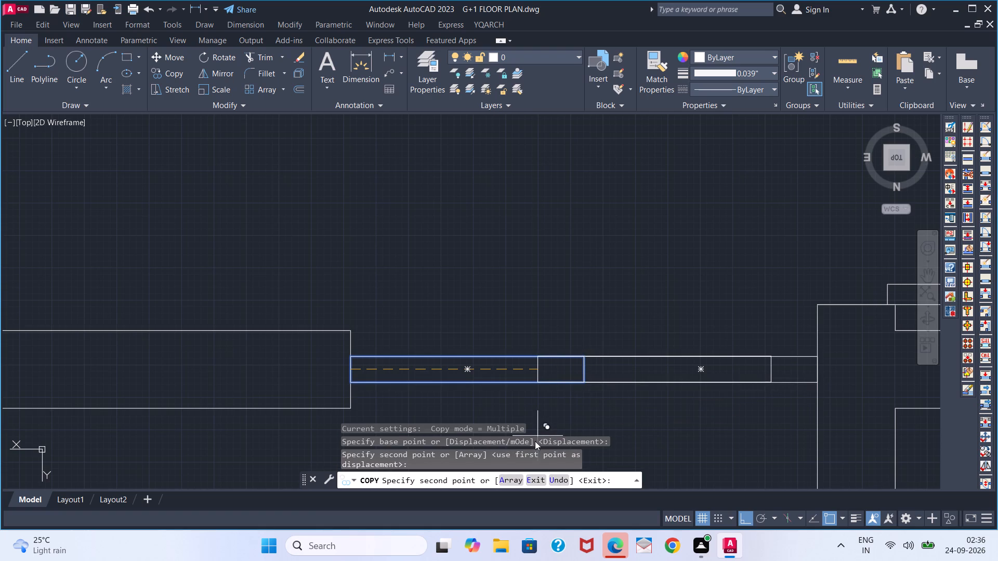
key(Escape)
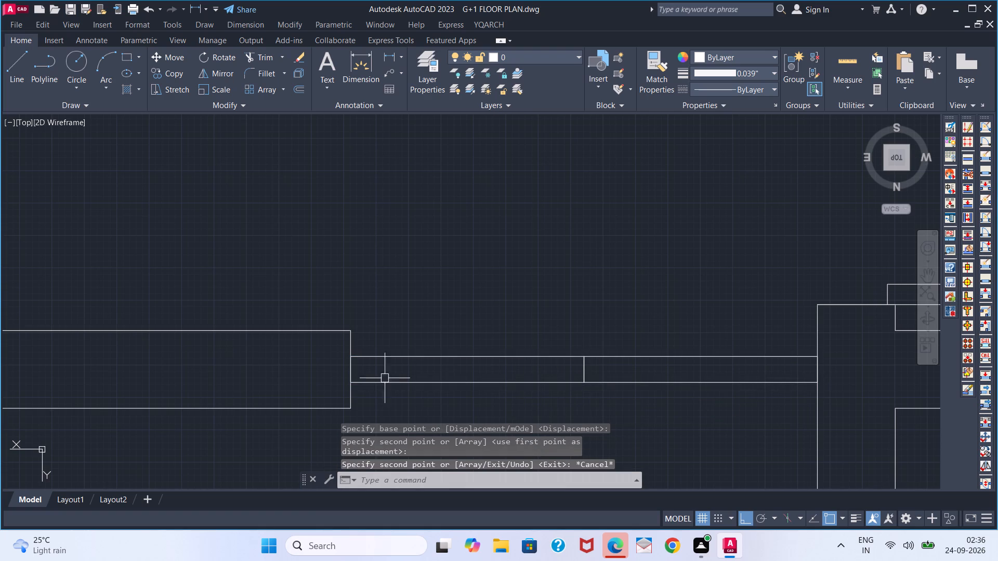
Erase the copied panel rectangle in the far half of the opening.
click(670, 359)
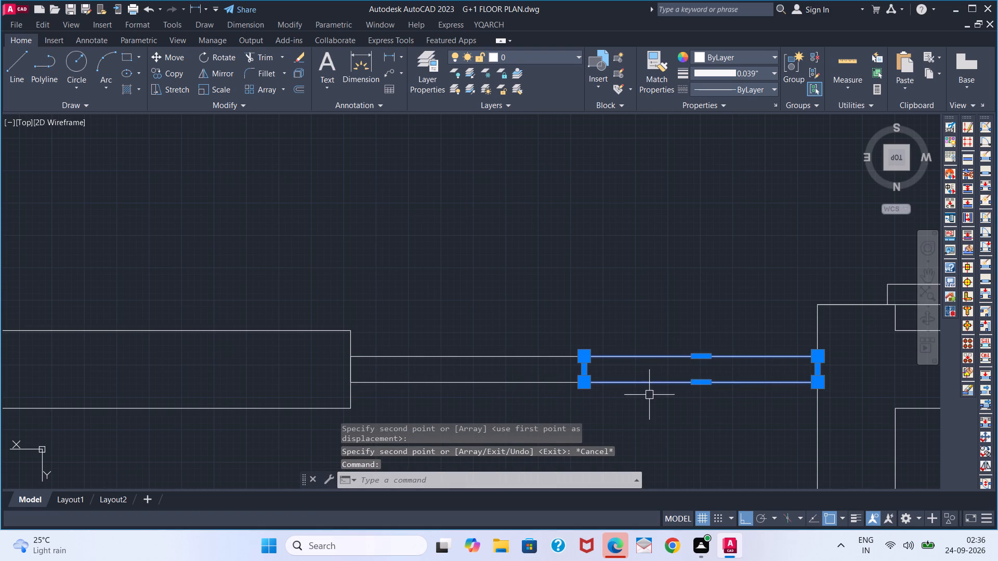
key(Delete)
Copy the panel from its end-edge midpoint to the corner of its other end, staggering the second panel by half its thickness.
click(379, 385)
text(CO)
key(Return)
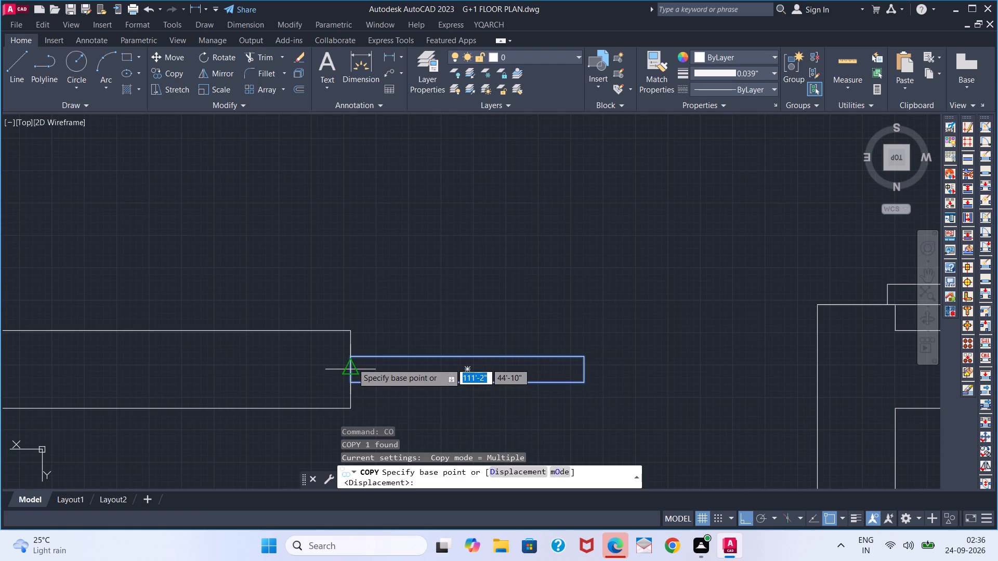
click(352, 363)
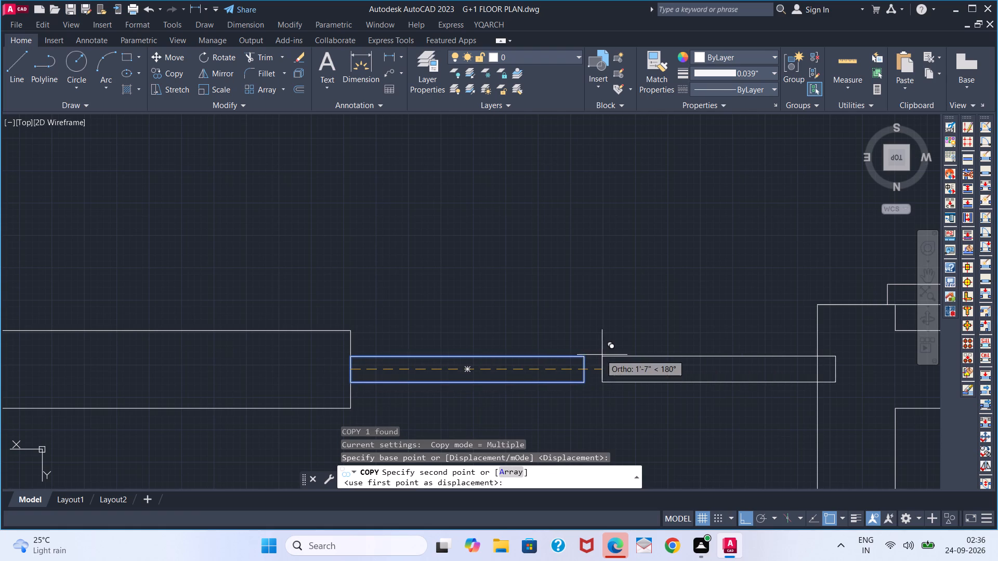
click(586, 354)
key(Escape)
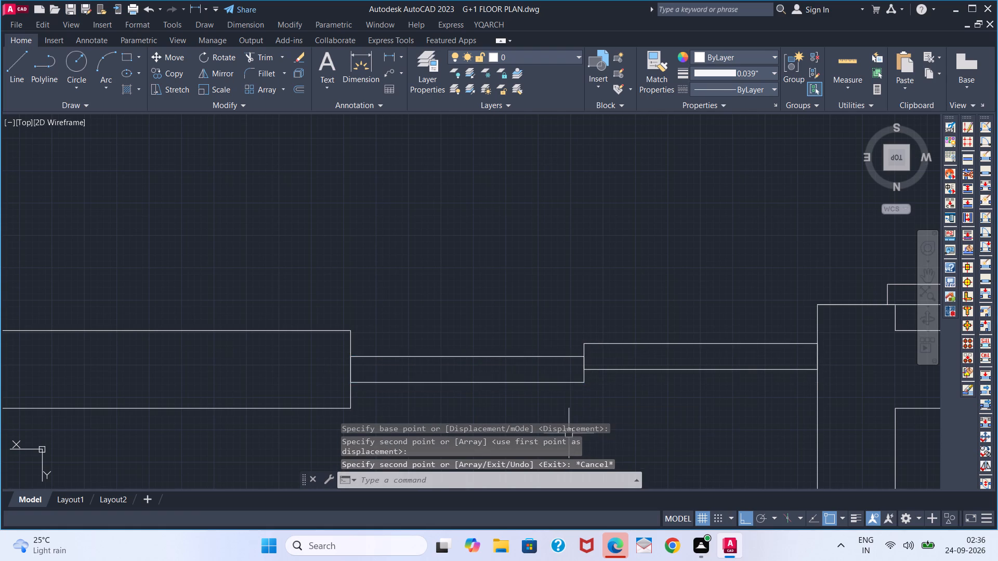
Open DesignCenter, look through the blocks of House Designer.dwg, and return to the list of sample drawings.
scroll(550, 433, down, 1)
scroll(486, 390, down, 2)
middle_drag(449, 371, 481, 259)
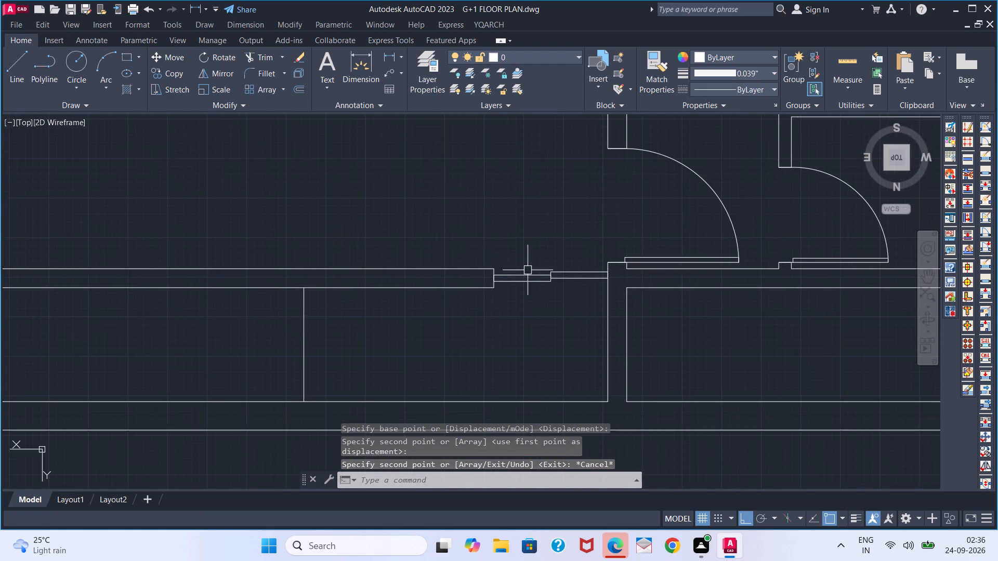
scroll(538, 271, down, 2)
middle_drag(434, 254, 469, 328)
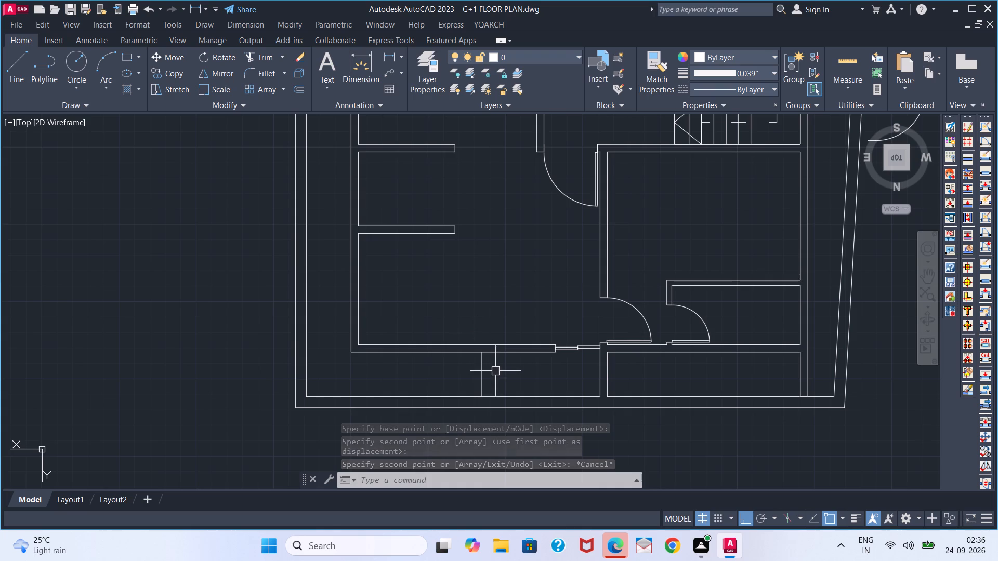
middle_drag(416, 266, 417, 338)
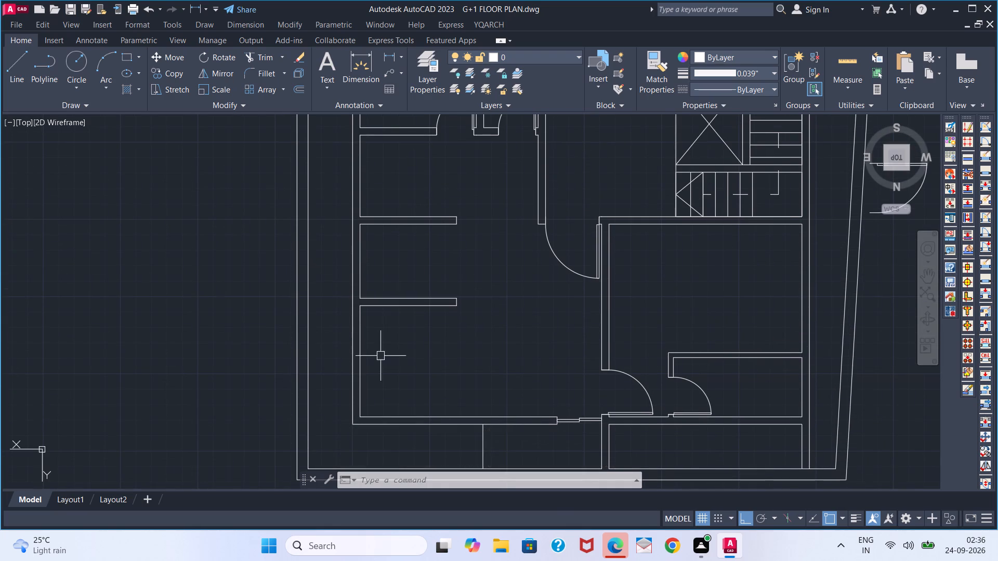
middle_drag(376, 366, 376, 389)
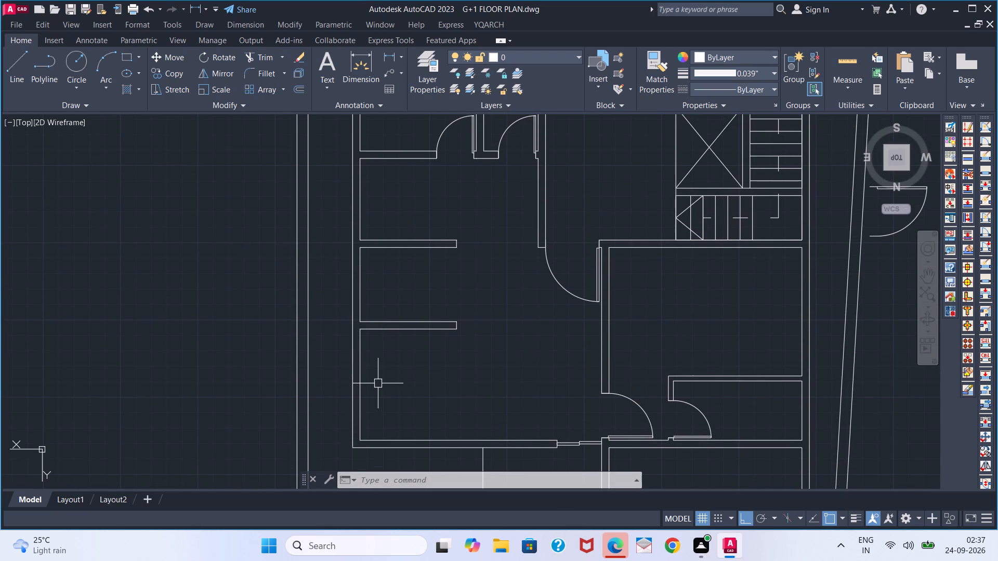
key(ctrl+2)
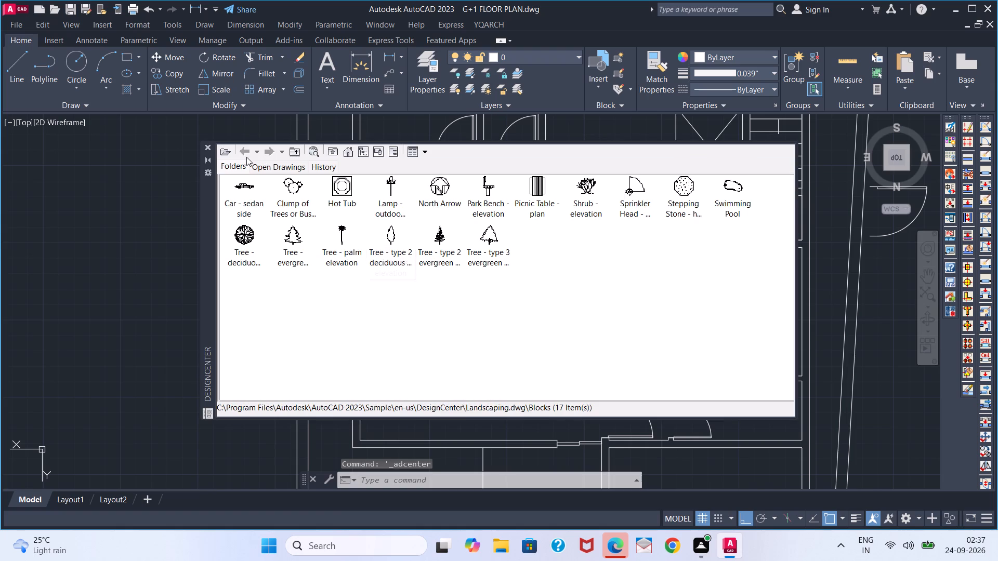
double_click(295, 152)
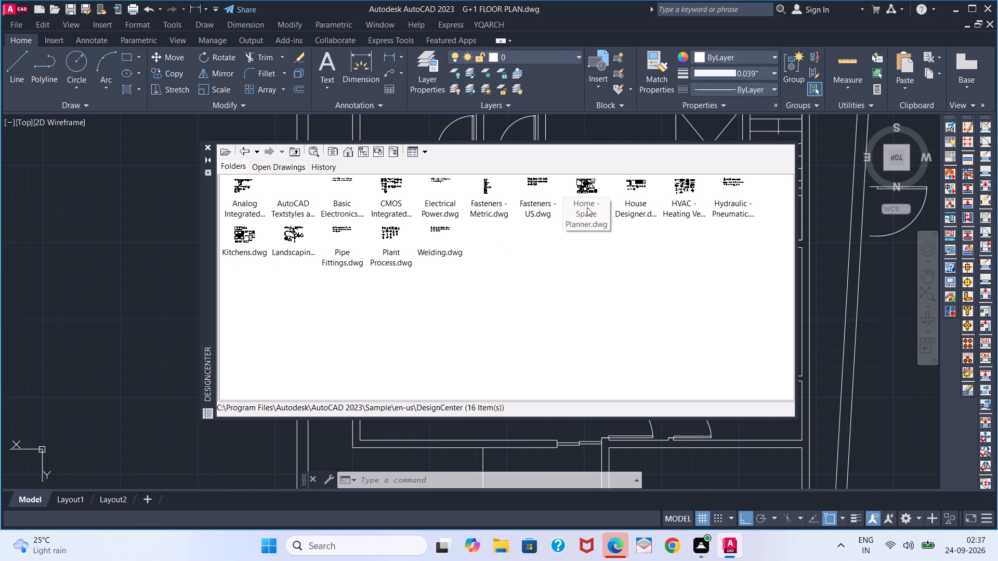
double_click(628, 199)
double_click(256, 197)
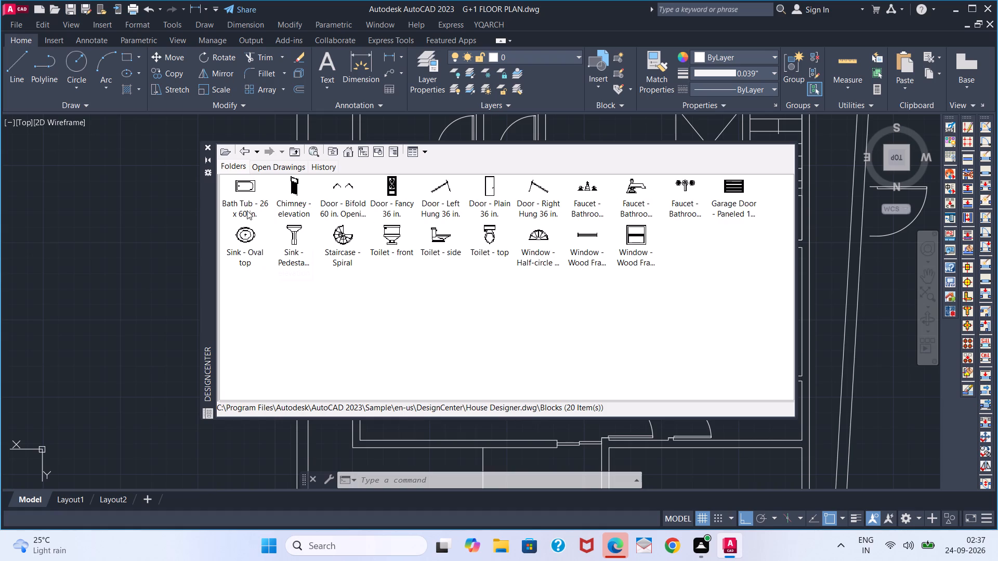
click(247, 149)
click(247, 149)
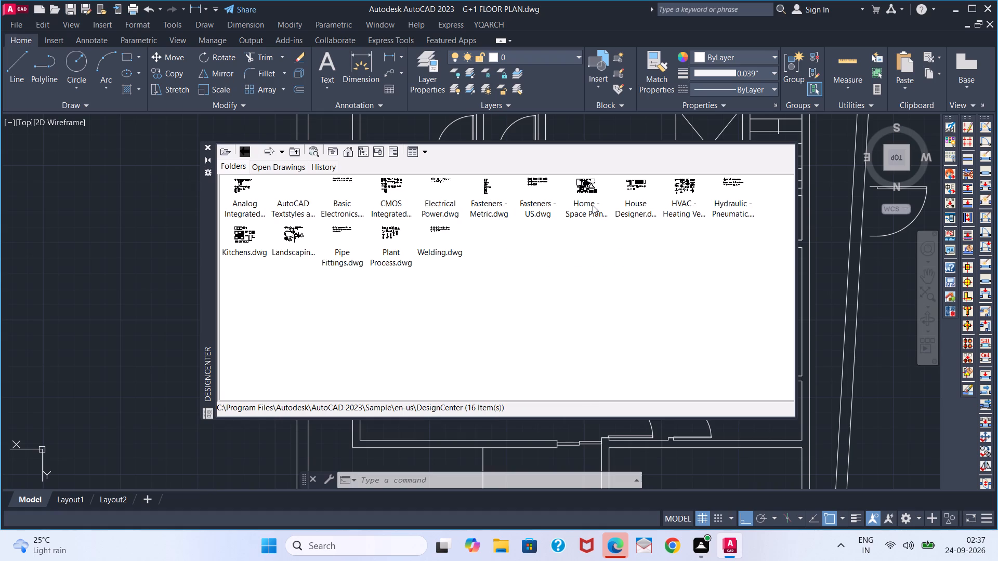
Insert the 7 ft. Sofa - Roundback block from Home - Space Planner.dwg in the empty area outside the plan, and close DesignCenter.
double_click(593, 205)
double_click(231, 191)
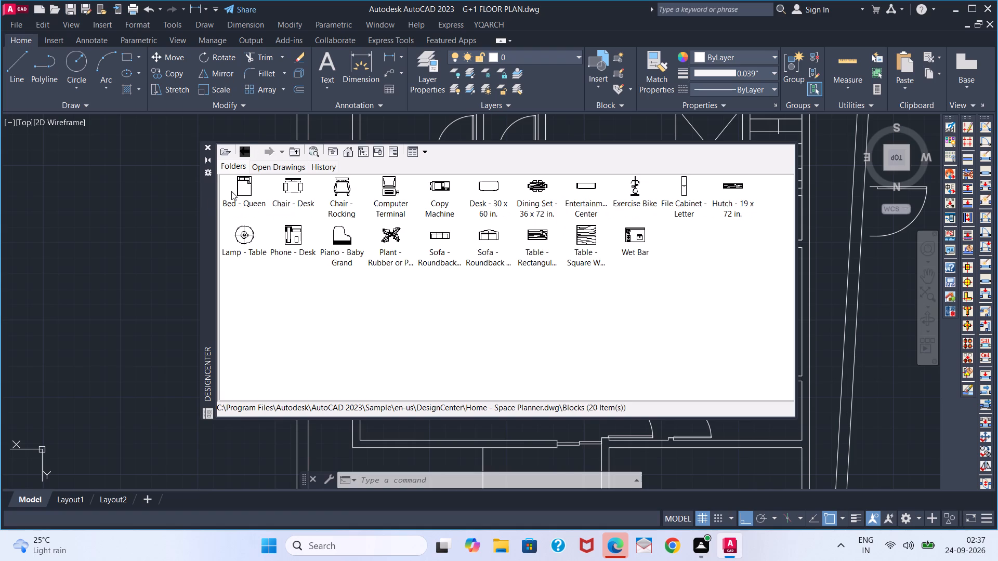
click(446, 242)
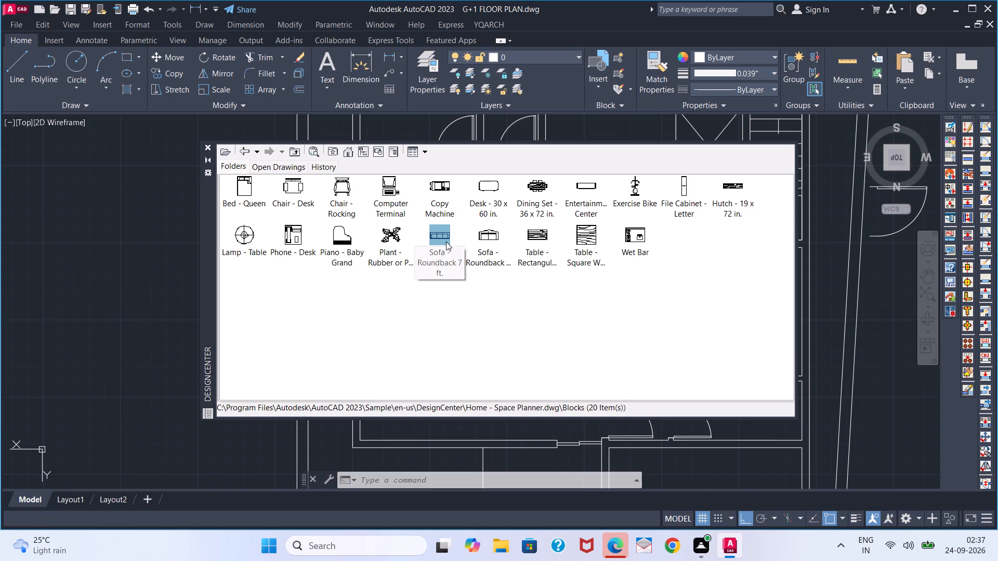
drag(446, 242, 191, 280)
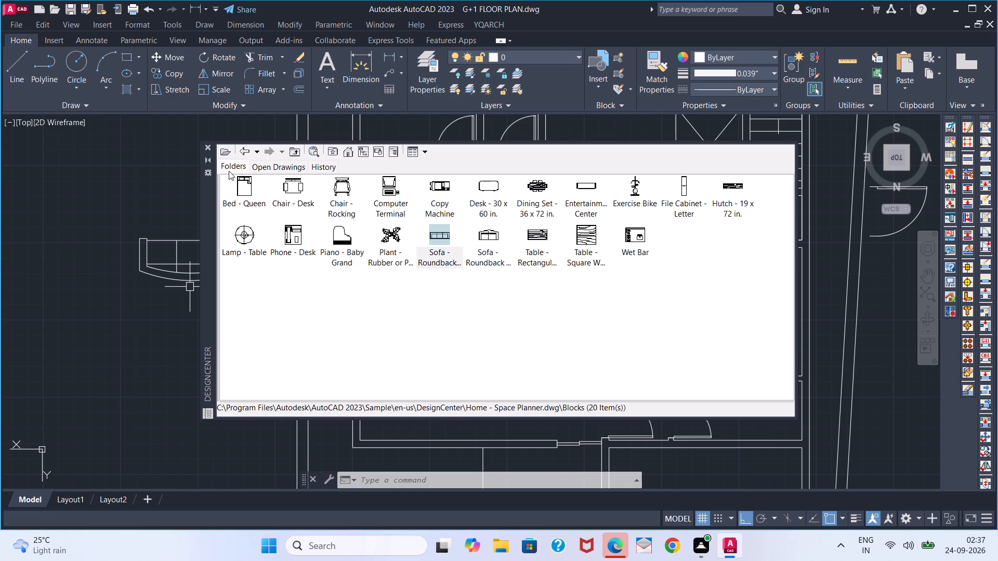
click(205, 147)
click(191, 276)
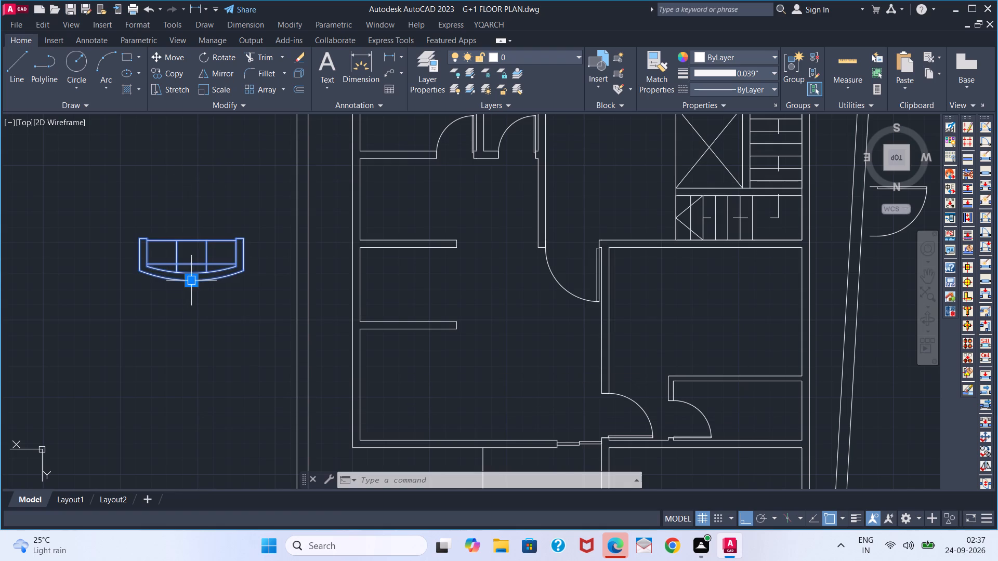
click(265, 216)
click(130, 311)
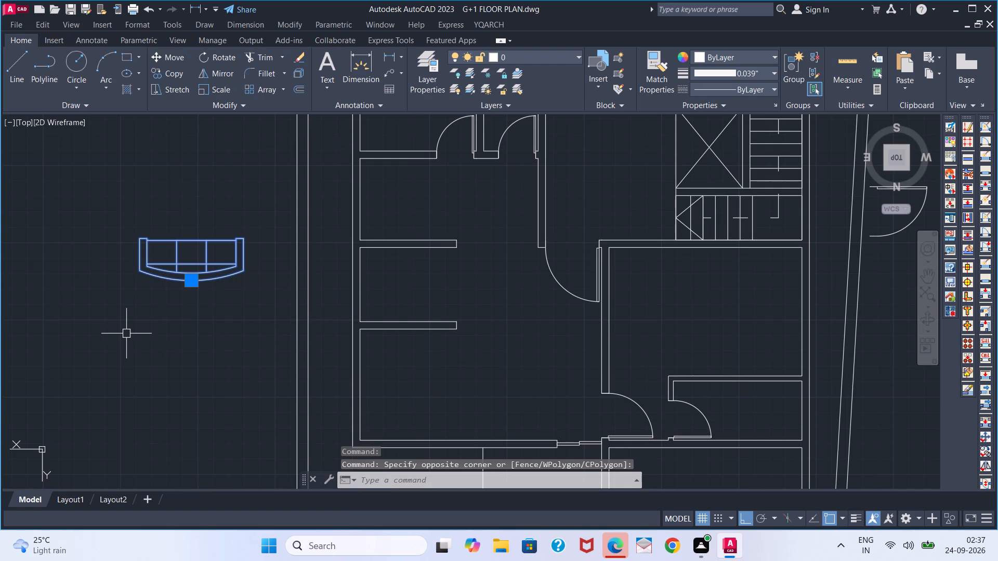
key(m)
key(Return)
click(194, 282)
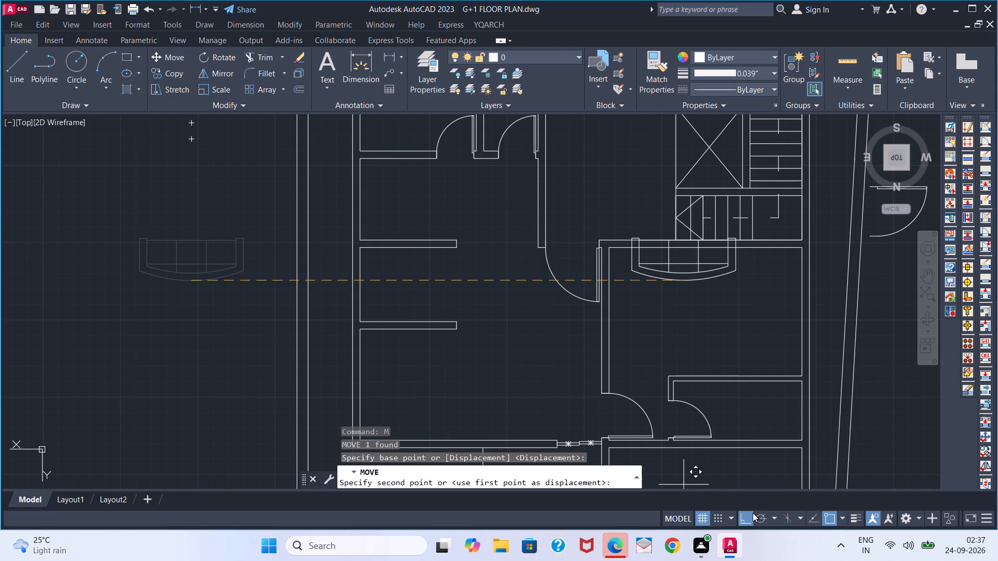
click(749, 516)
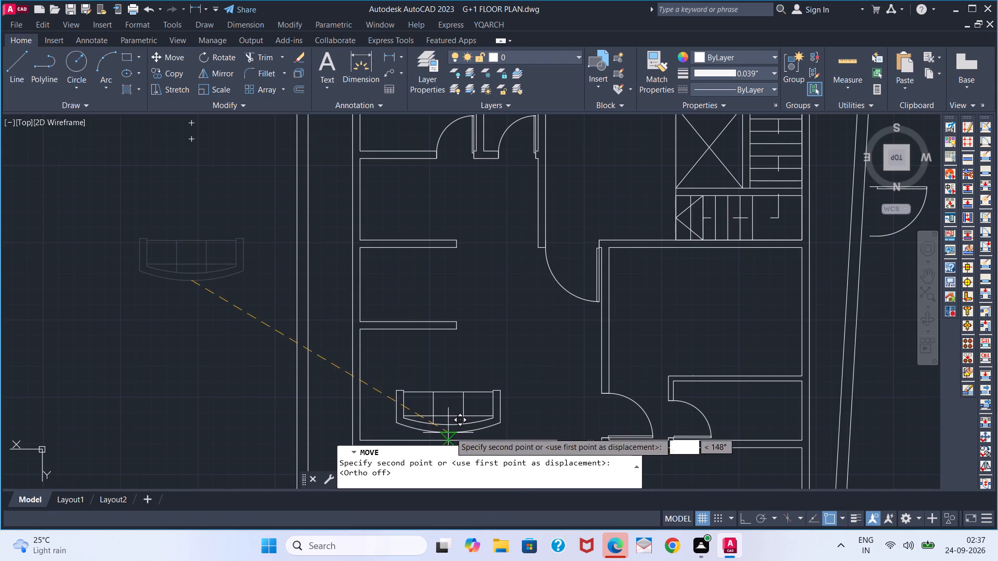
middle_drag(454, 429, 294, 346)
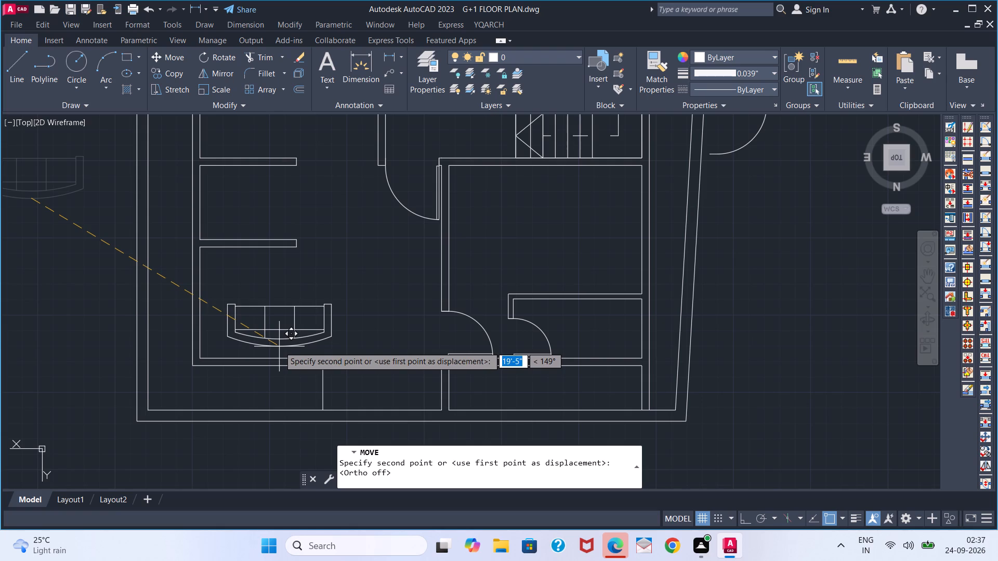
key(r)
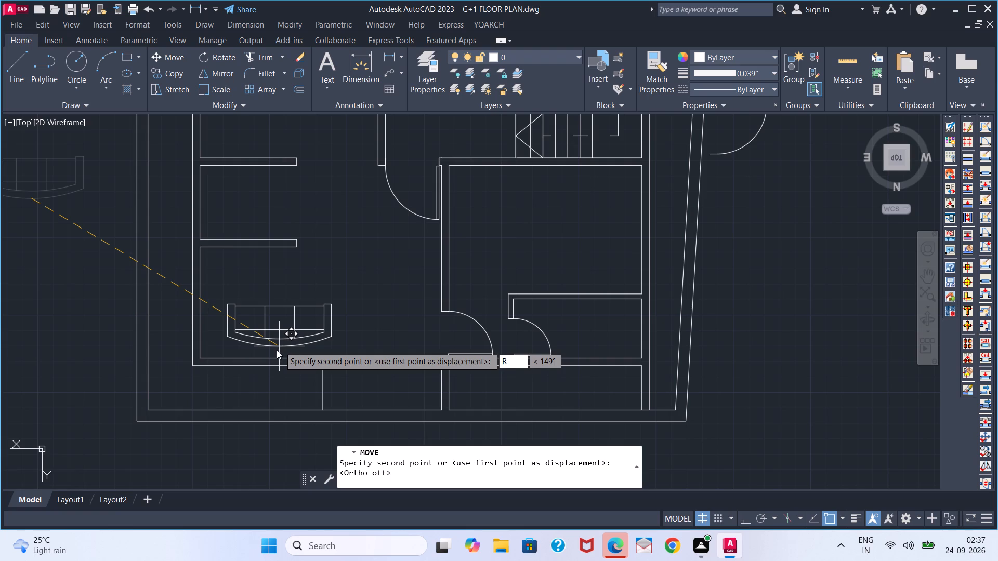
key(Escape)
Copy the roundback sofa from outside the plan into the room with the two-panel sliding opening.
click(59, 197)
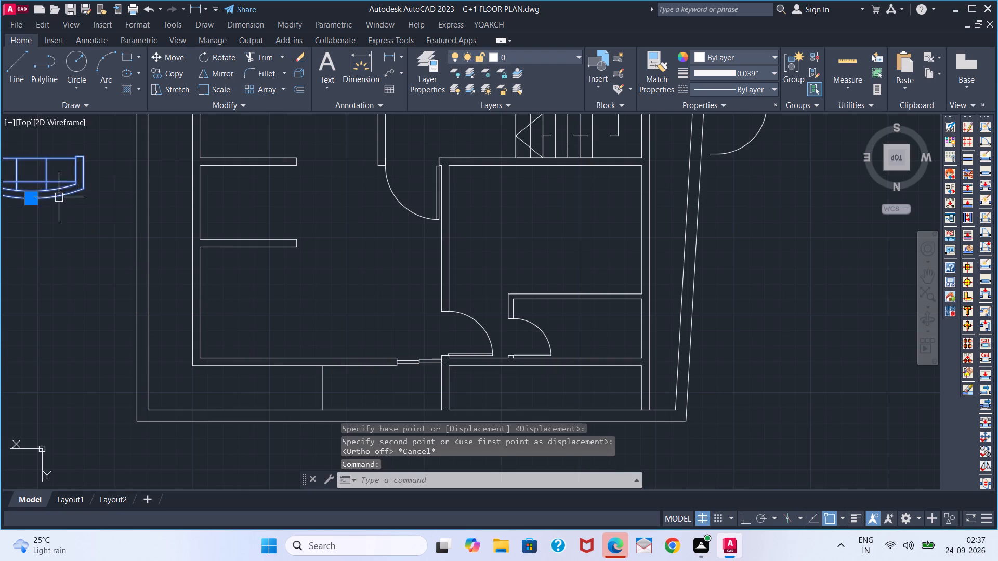
key(c)
key(o)
key(Return)
click(31, 211)
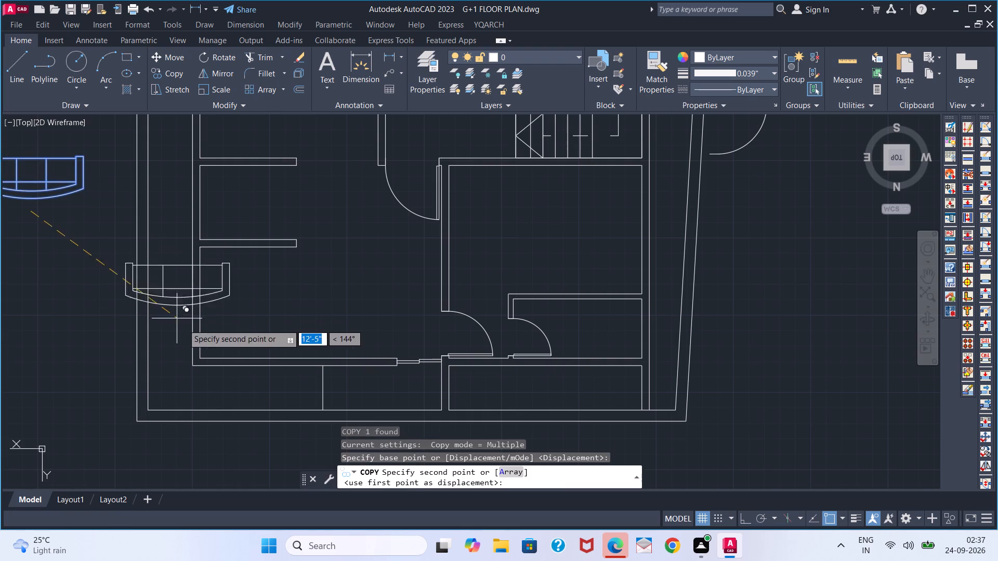
click(291, 351)
key(Escape)
Rotate the copied sofa 90° with Ortho on, about a point on the sofa.
click(321, 314)
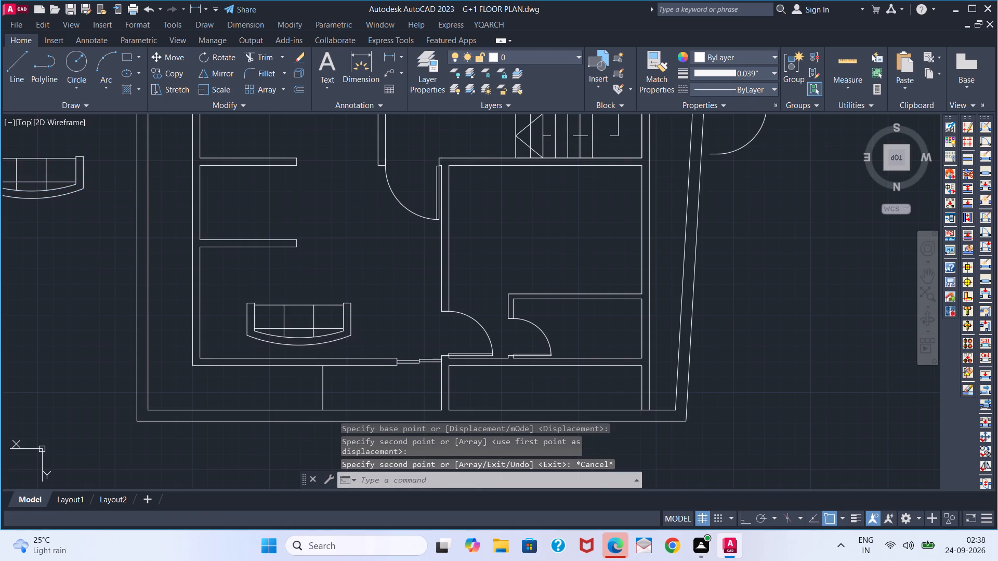
click(281, 332)
key(t)
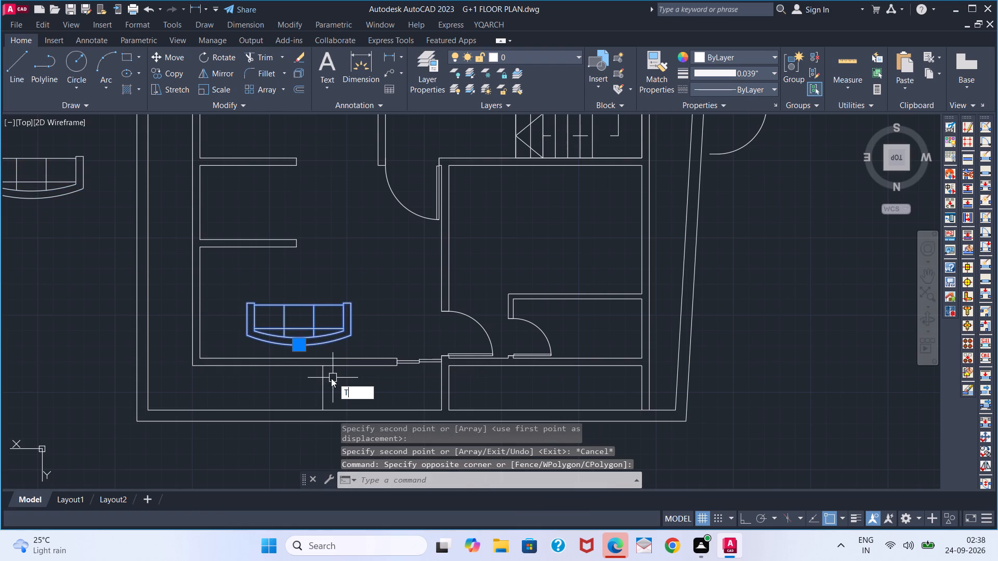
key(BackSpace)
text(RO)
key(Return)
click(324, 324)
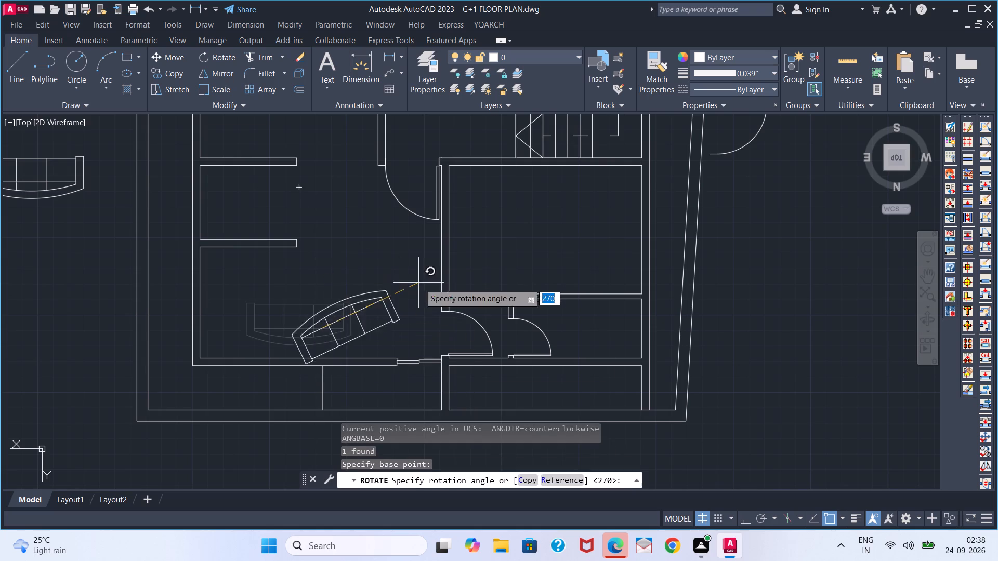
click(740, 508)
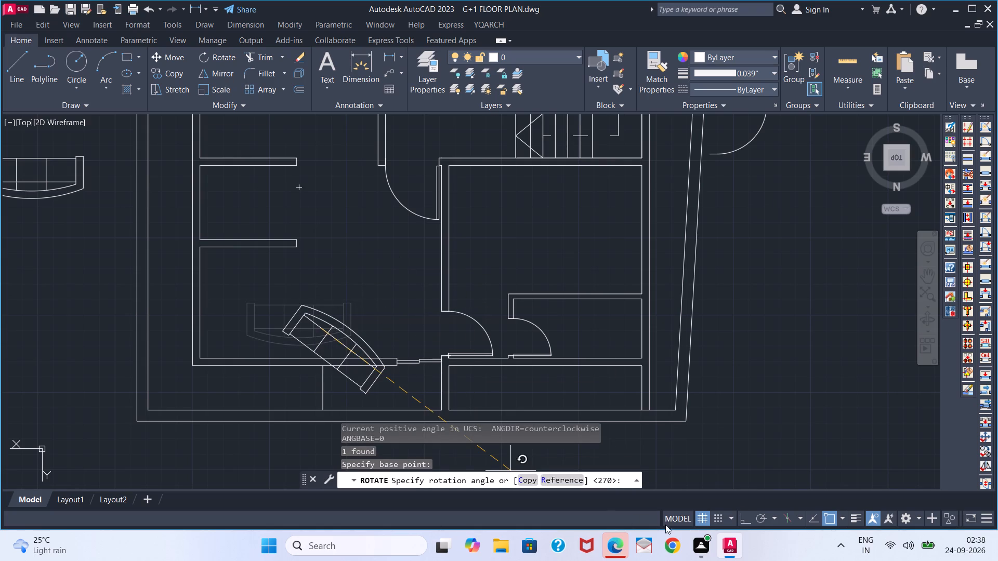
click(743, 517)
middle_drag(351, 331, 325, 199)
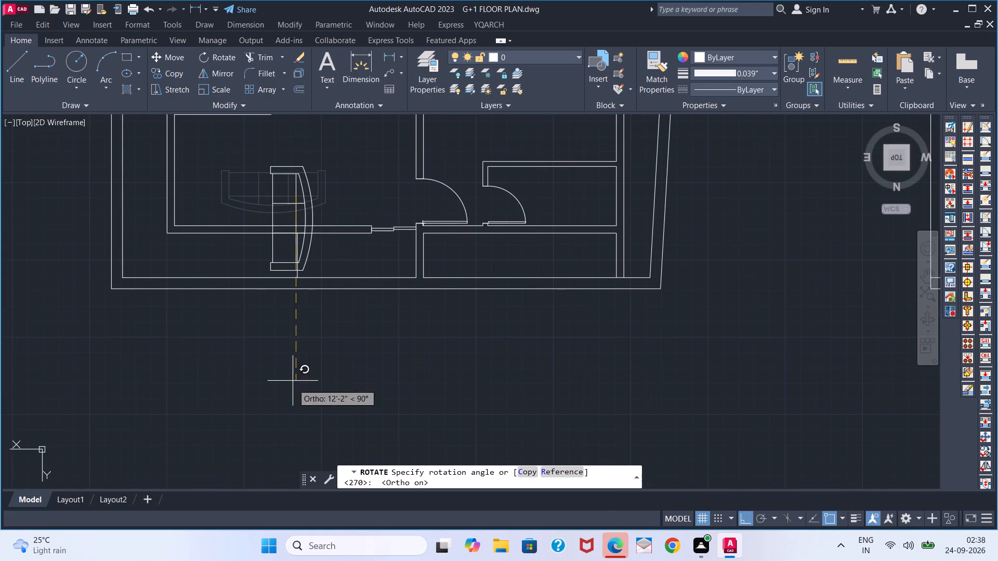
click(293, 391)
key(space)
middle_drag(281, 320, 292, 465)
key(space)
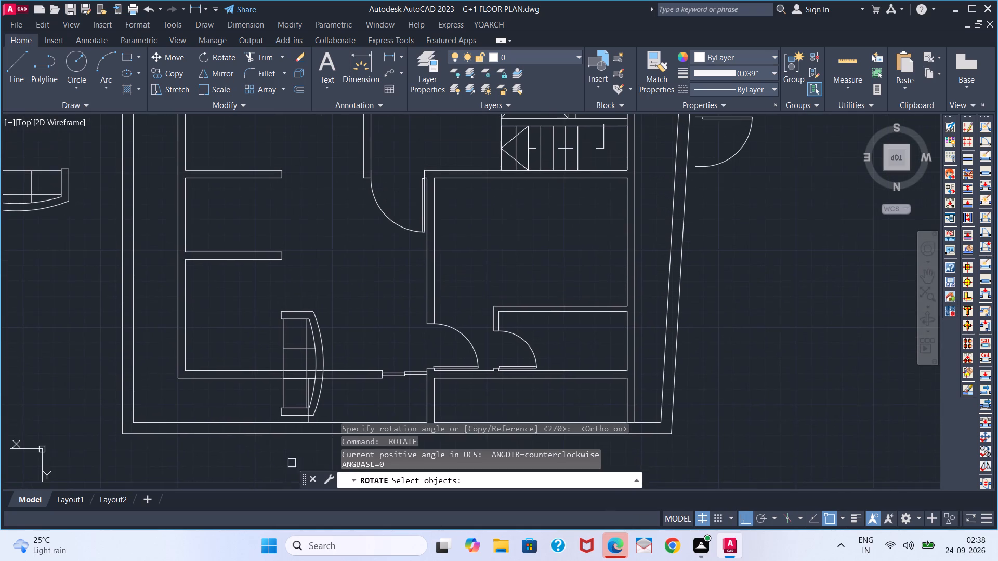
Move the rotated sofa about 3'-3" with Ortho off so it sits fully inside the room, clear of the wall.
click(301, 328)
click(270, 314)
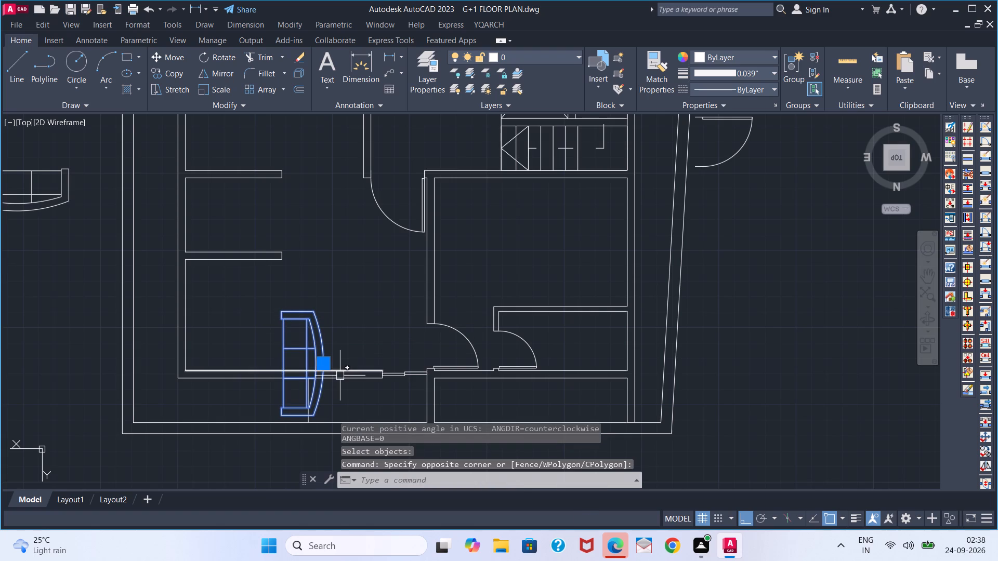
key(m)
key(Return)
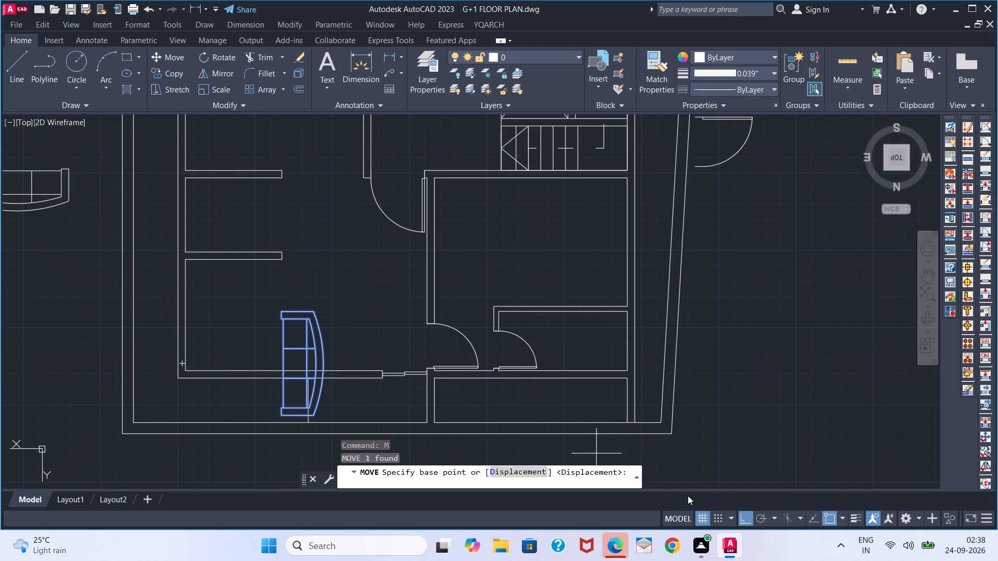
click(738, 514)
click(746, 518)
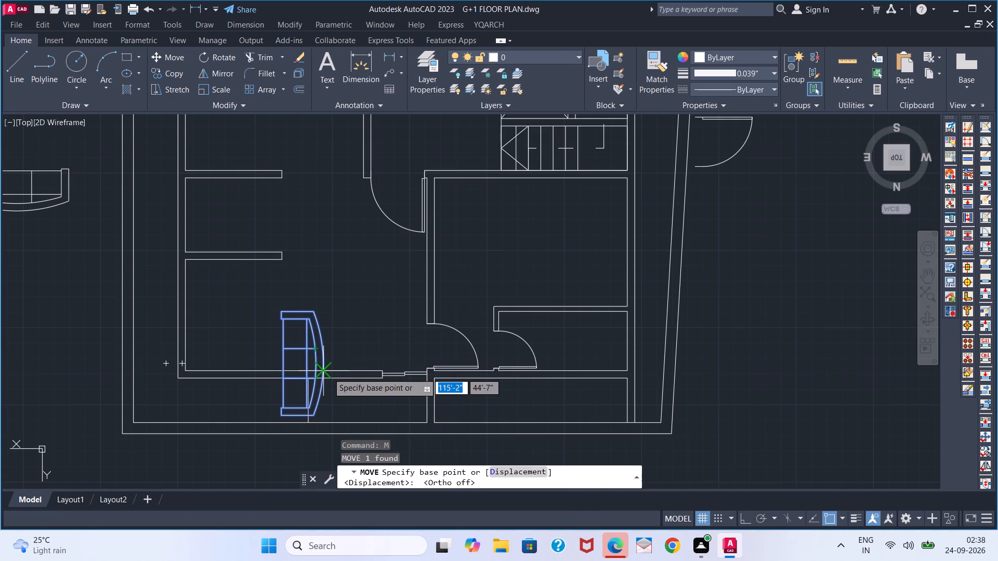
click(322, 371)
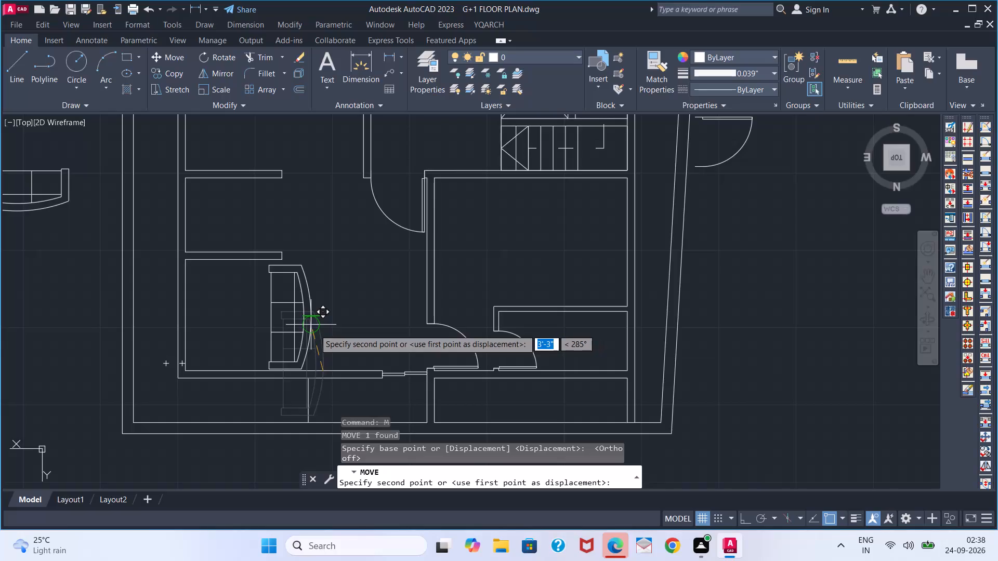
click(314, 329)
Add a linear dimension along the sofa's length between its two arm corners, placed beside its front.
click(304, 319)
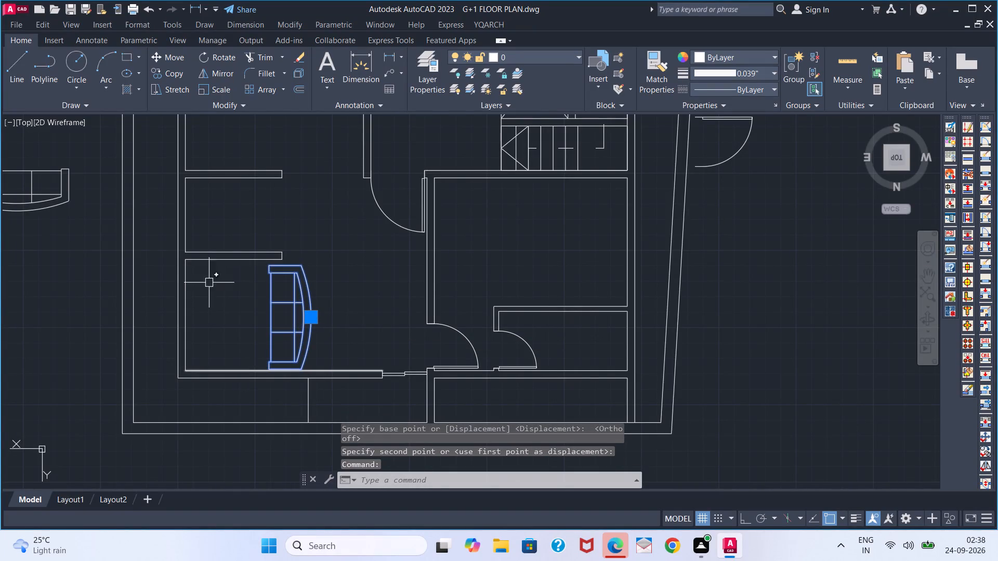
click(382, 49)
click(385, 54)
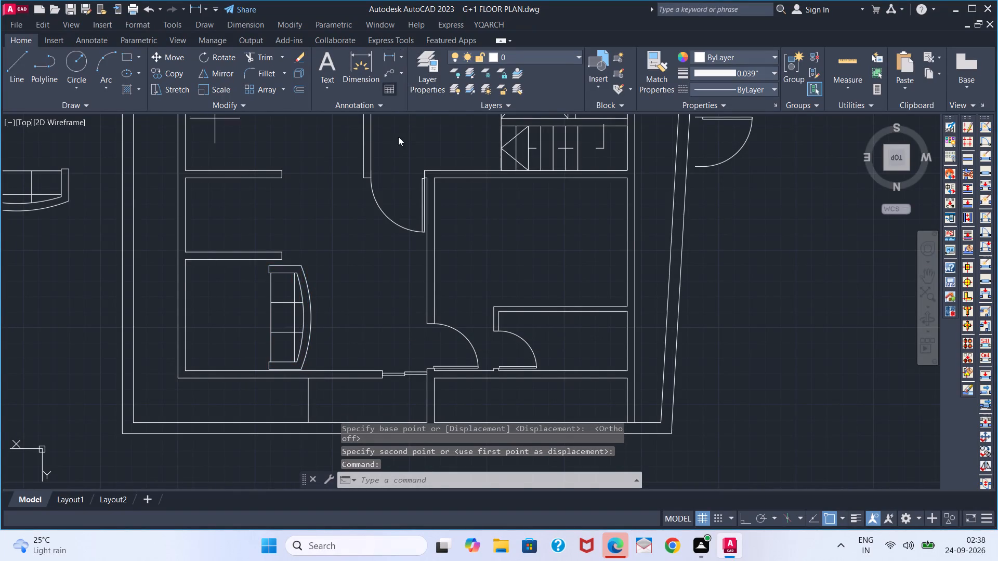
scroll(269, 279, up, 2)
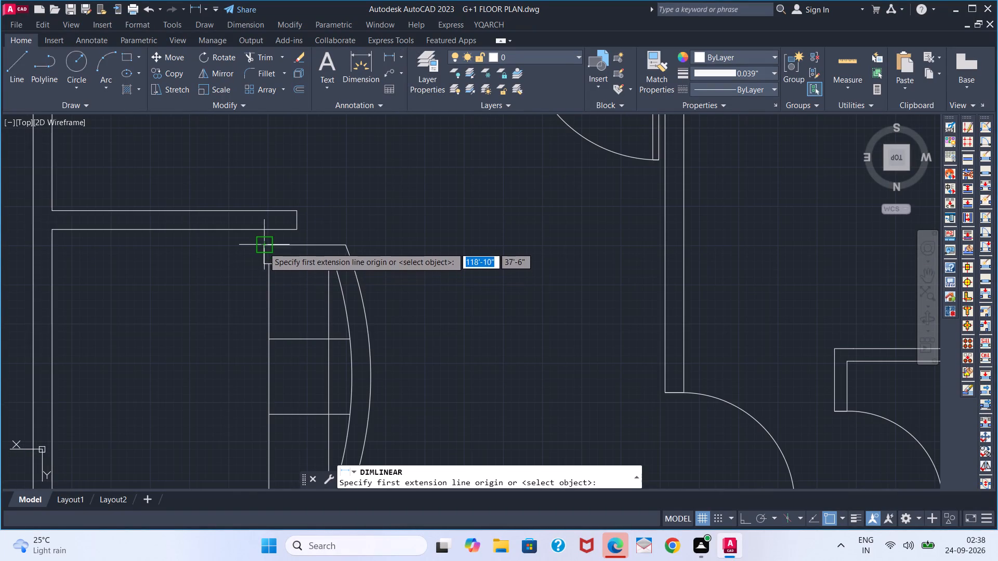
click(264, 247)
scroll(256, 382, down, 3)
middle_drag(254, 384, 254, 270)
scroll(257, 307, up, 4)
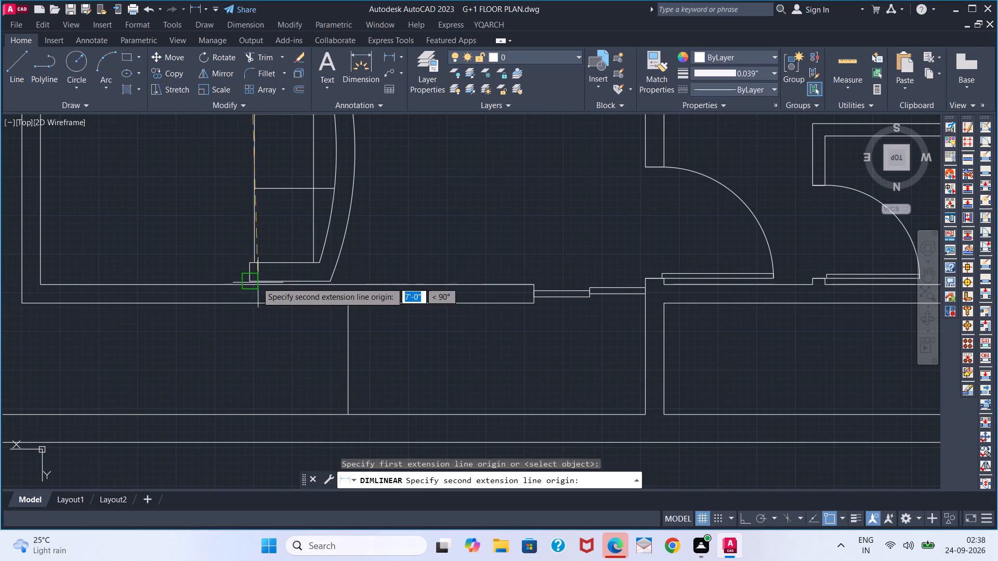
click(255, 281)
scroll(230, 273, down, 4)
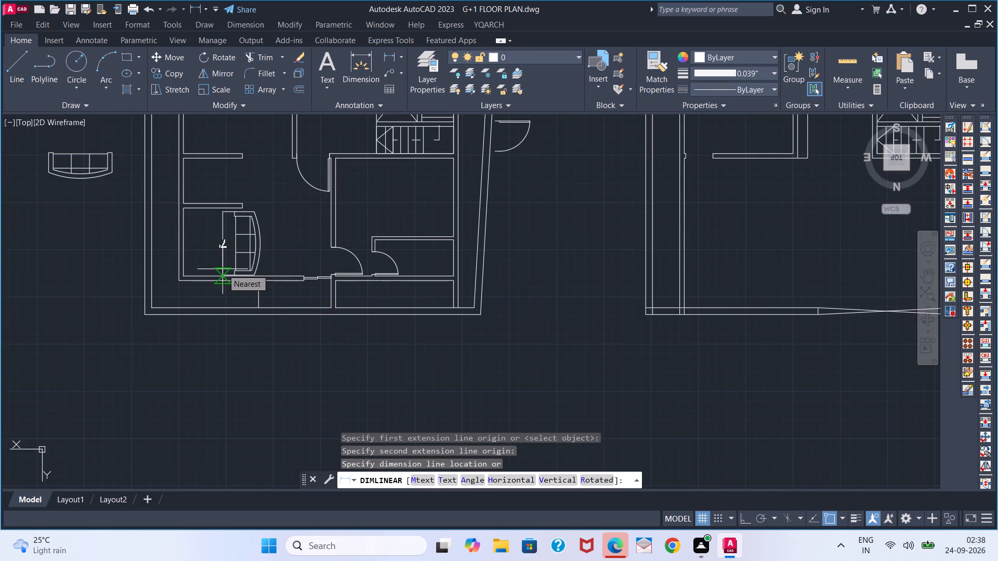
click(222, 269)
Scale the sofa in the room down to about 6'-1" long from a base point at its arm.
scroll(234, 244, up, 3)
scroll(235, 234, down, 1)
middle_drag(236, 209, 237, 246)
scroll(236, 247, down, 1)
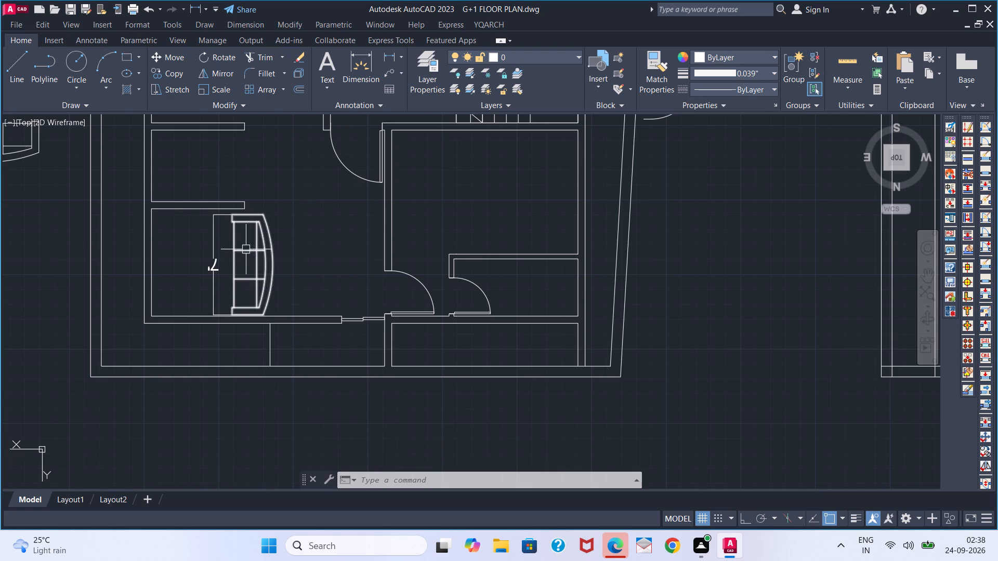
text(SC)
key(space)
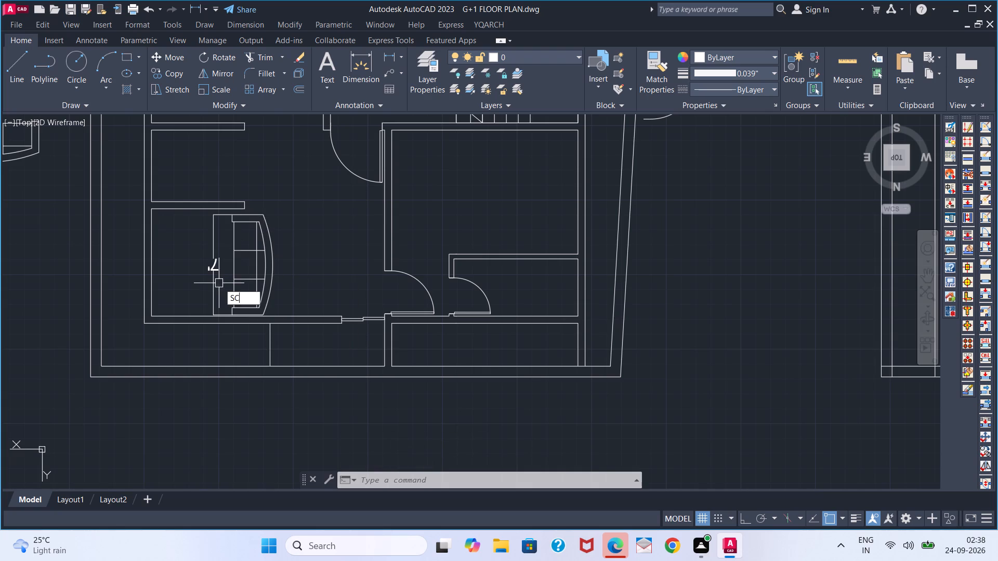
click(248, 224)
key(space)
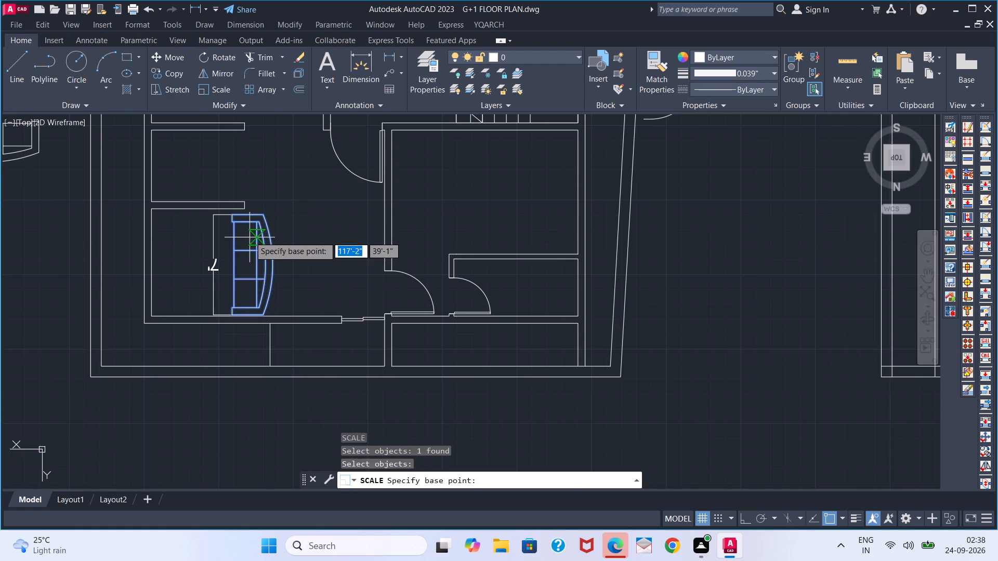
click(251, 225)
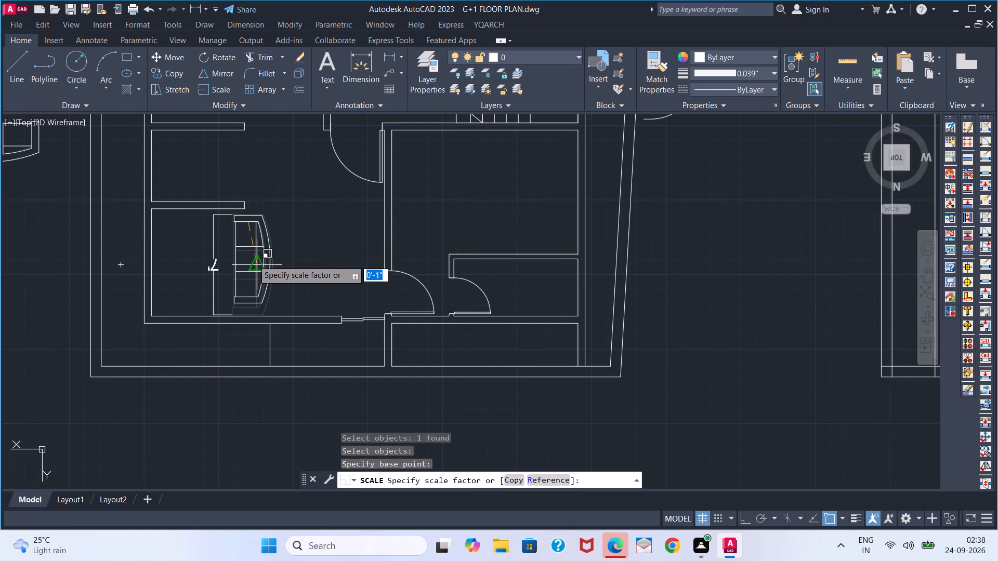
click(253, 260)
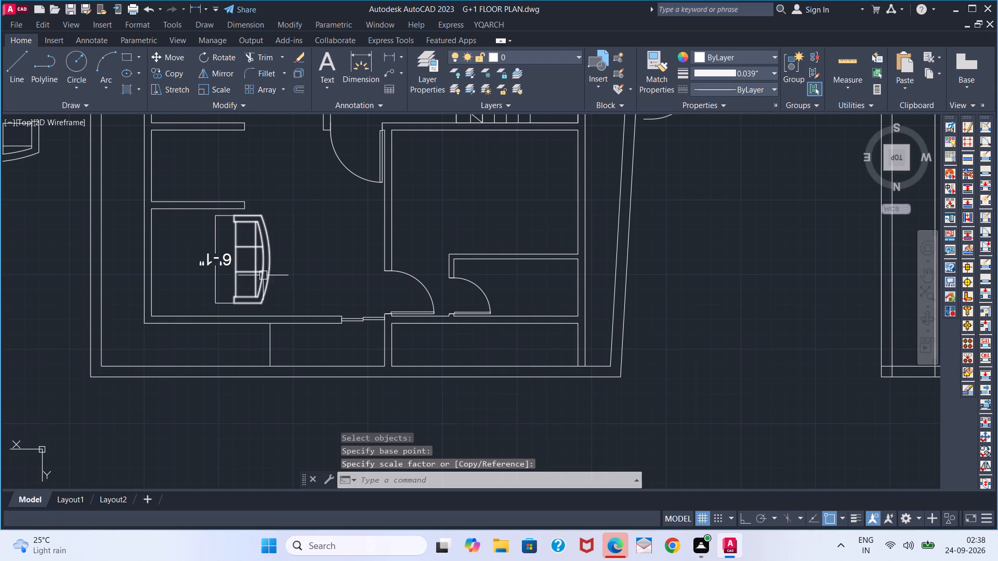
key(Escape)
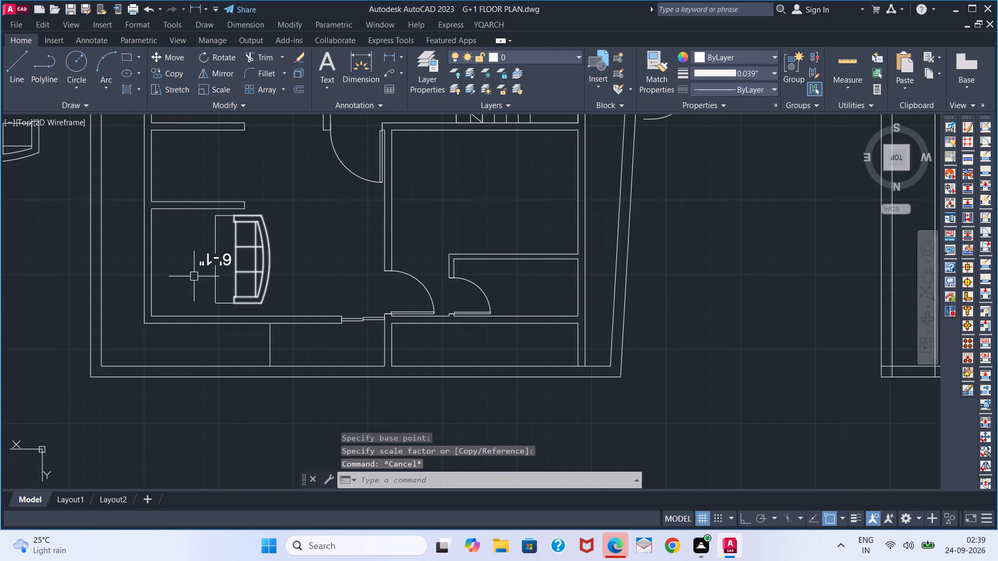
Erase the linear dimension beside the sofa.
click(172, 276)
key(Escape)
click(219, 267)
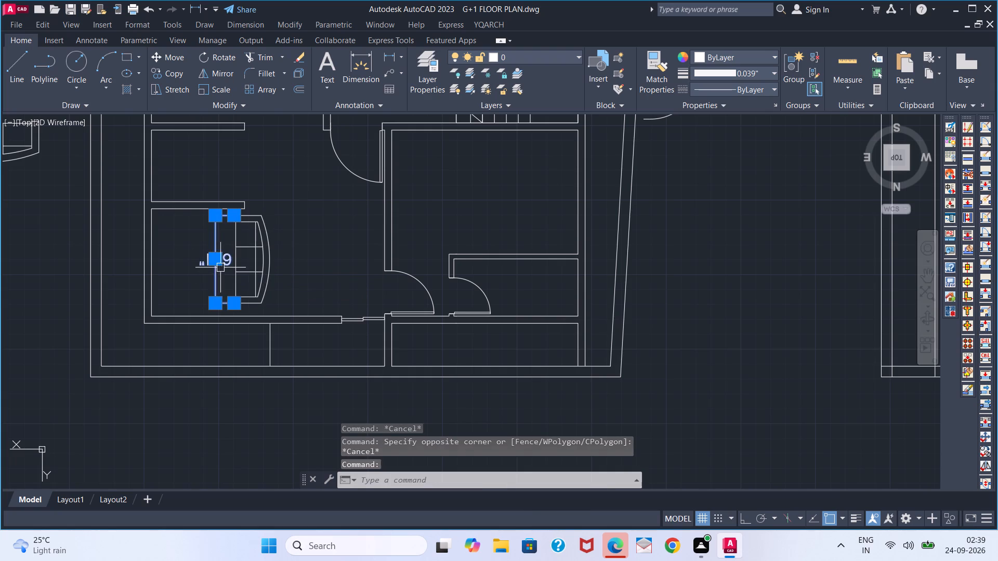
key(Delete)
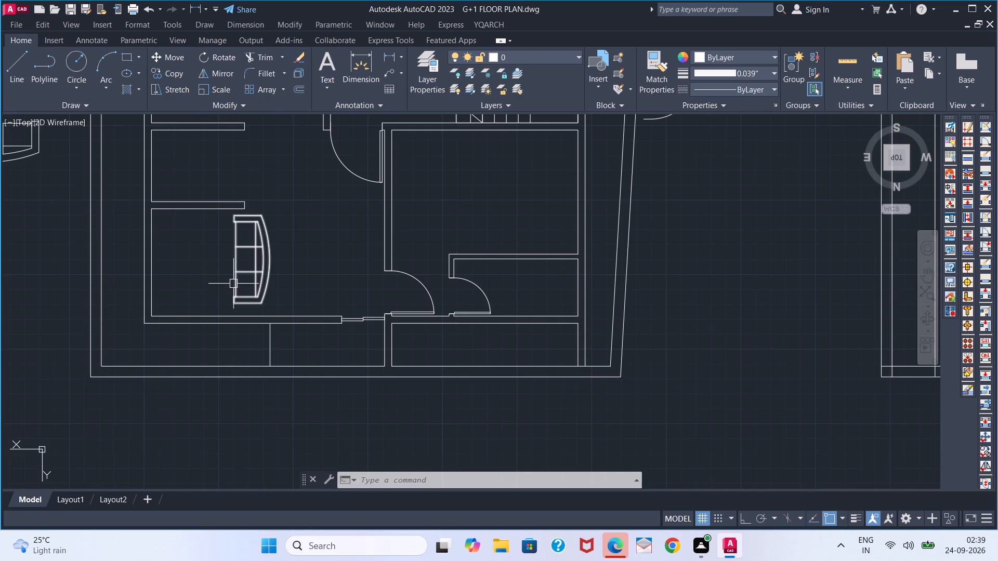
Rotate the sofa in the room by 90° with Ortho on so its back runs parallel to the short partition wall.
click(258, 271)
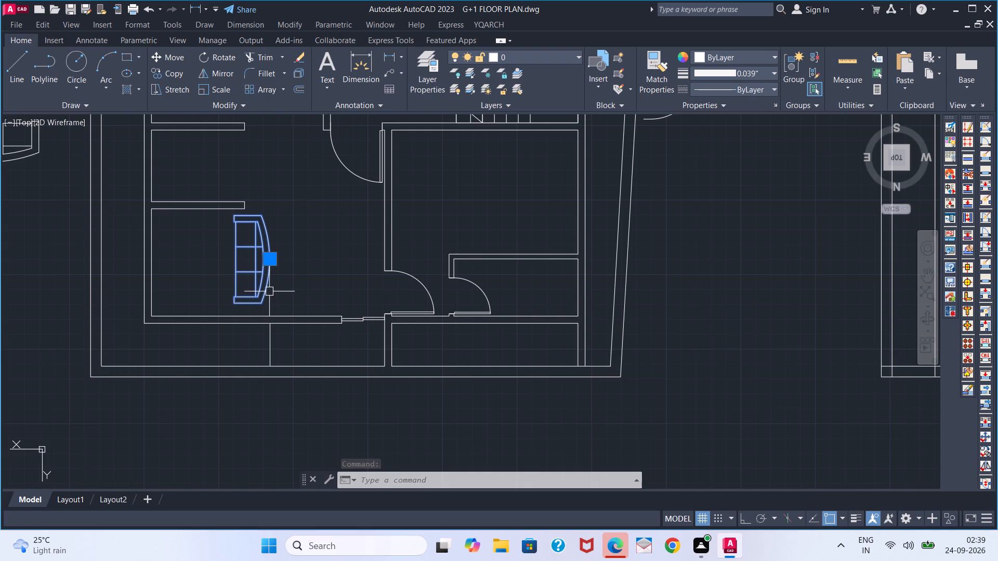
key(r)
key(o)
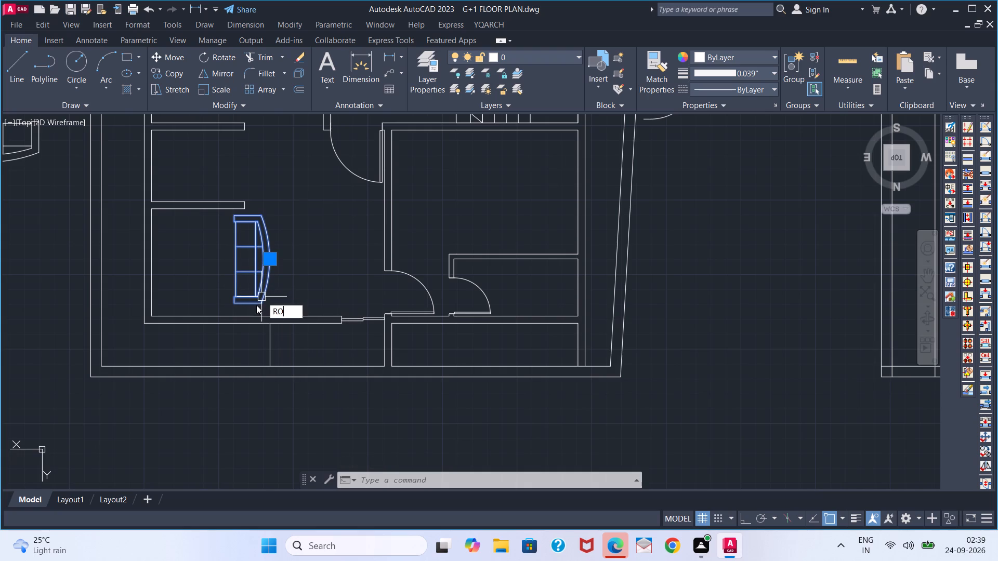
key(Return)
click(749, 523)
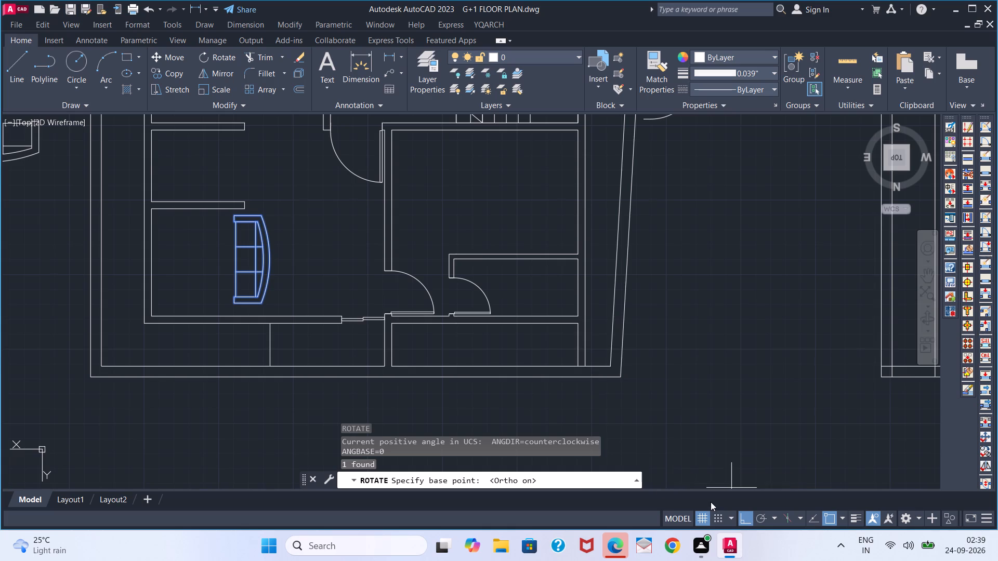
click(321, 278)
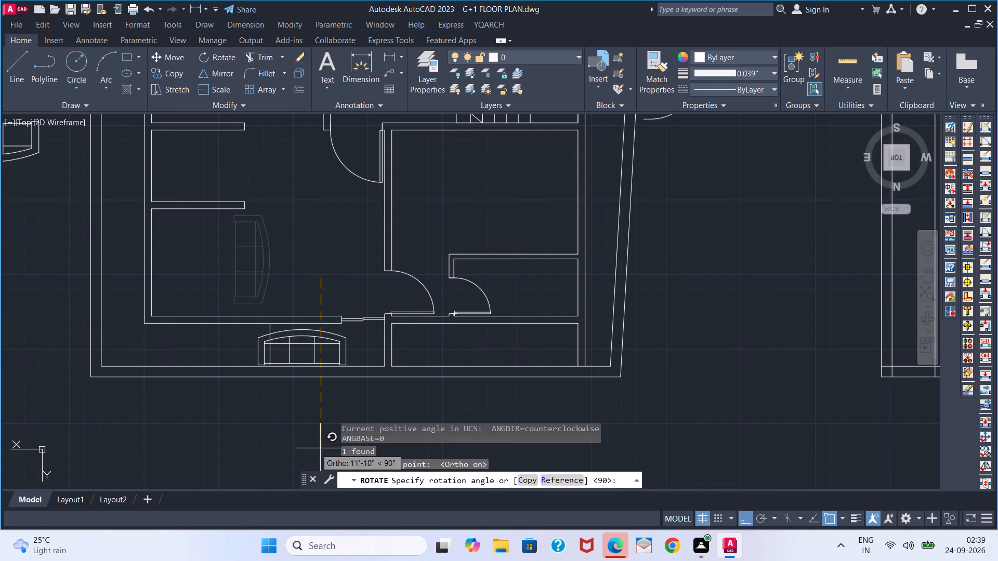
click(224, 417)
Move the sofa about 8'-9" with Ortho off so it sits inside the room, its back just below the short partition wall.
click(301, 333)
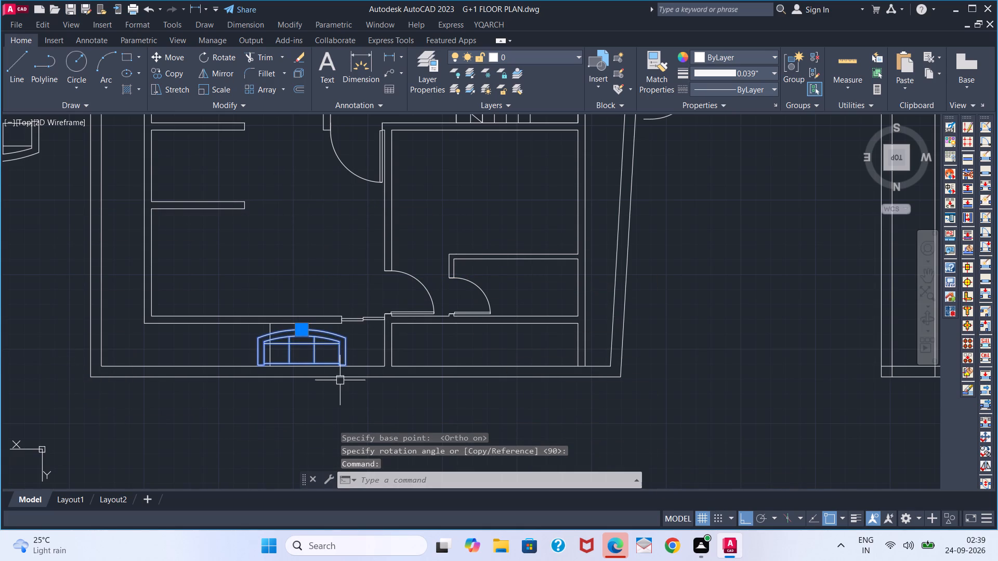
key(ctrl+F8)
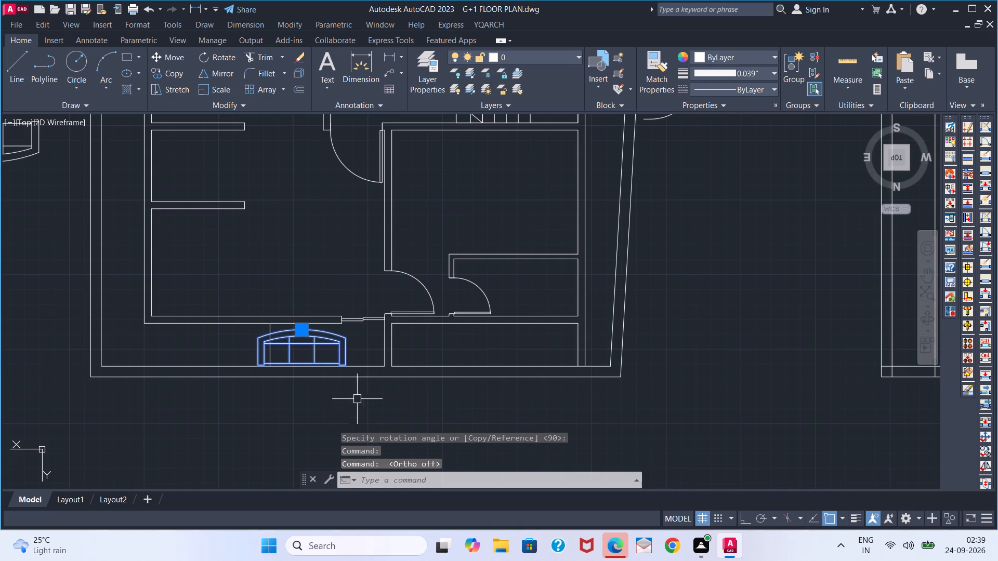
click(303, 331)
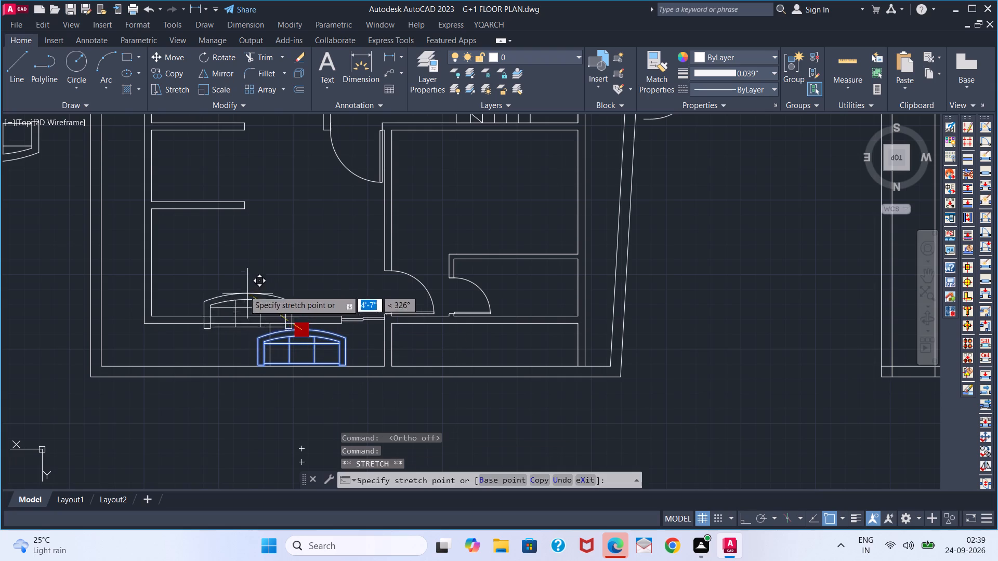
click(235, 225)
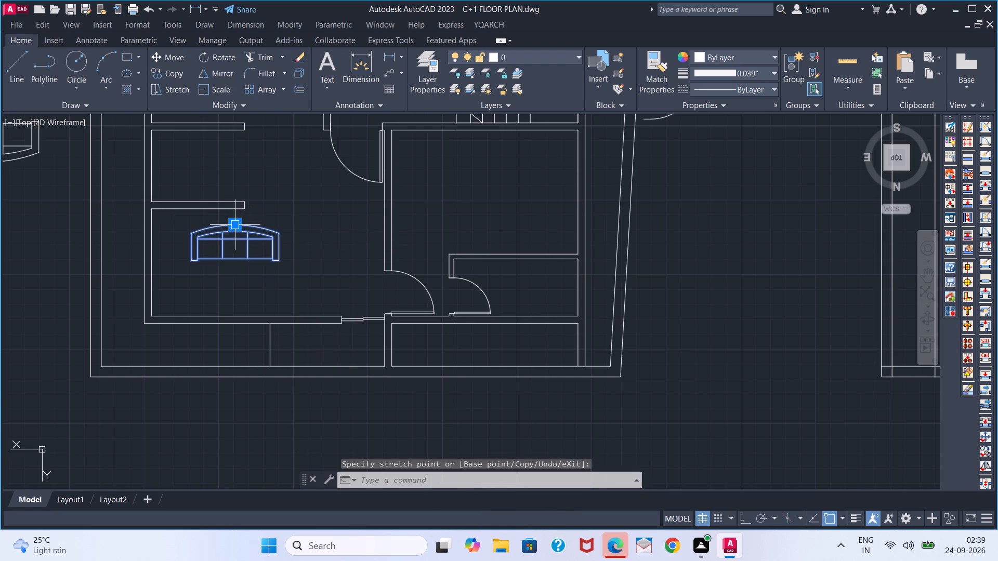
key(Escape)
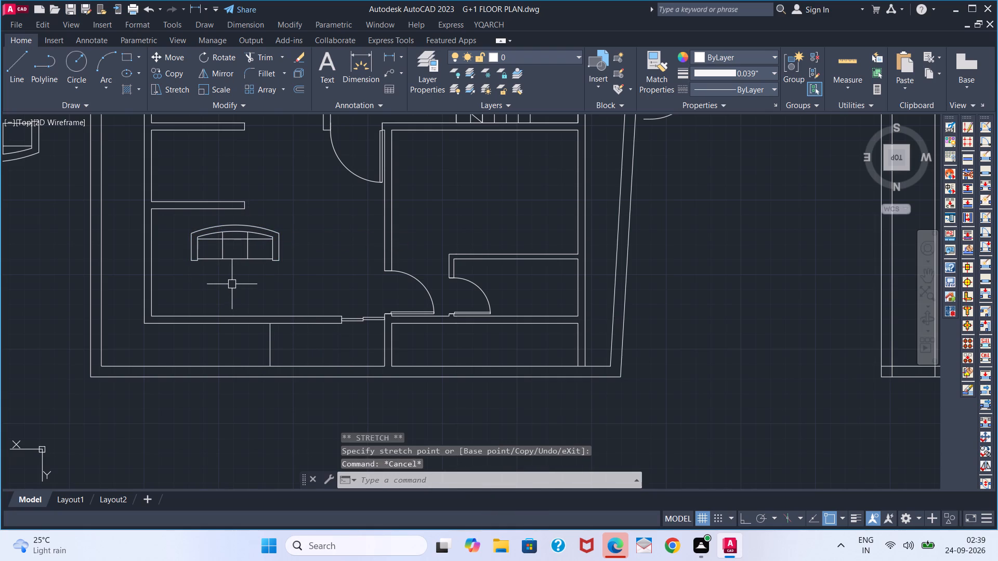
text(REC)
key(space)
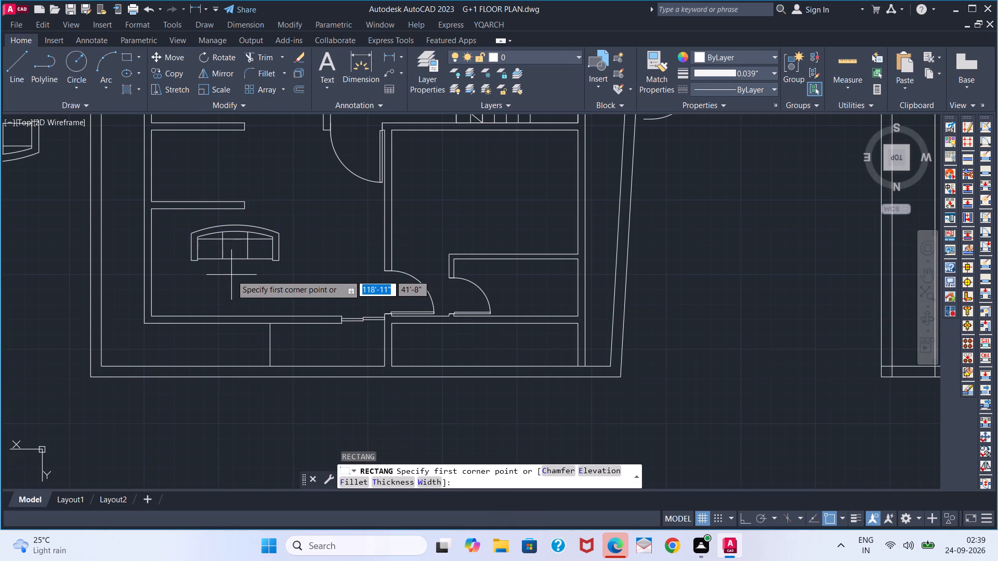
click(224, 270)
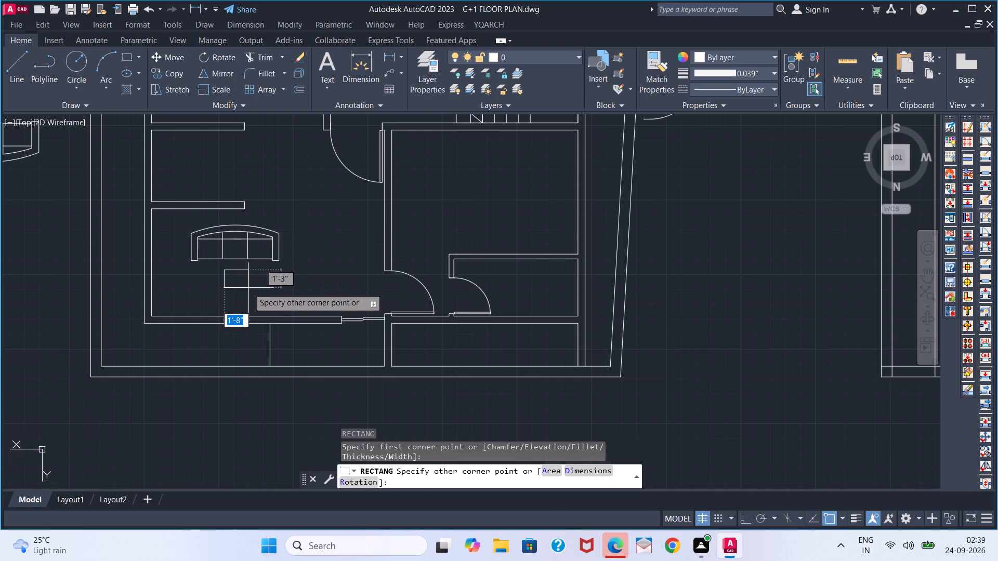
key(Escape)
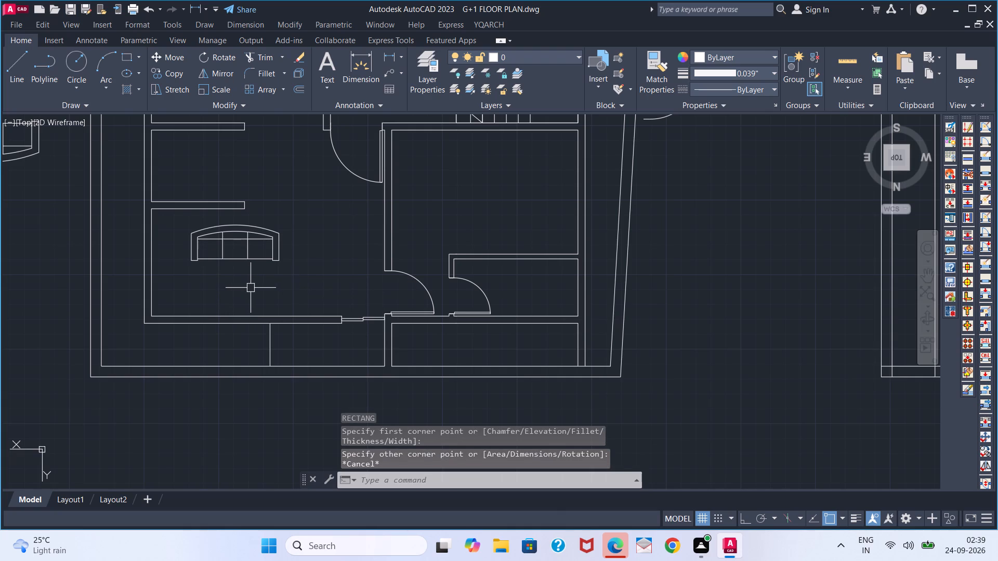
Draw a side-table rectangle about 1'-5" by 1'-2" between the sofa's arm and the side wall.
key(space)
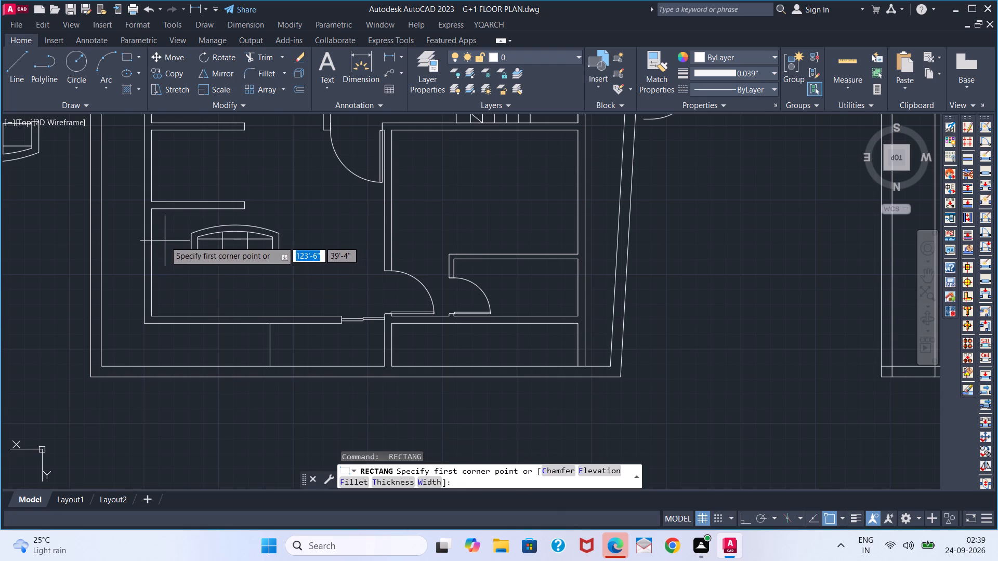
click(164, 240)
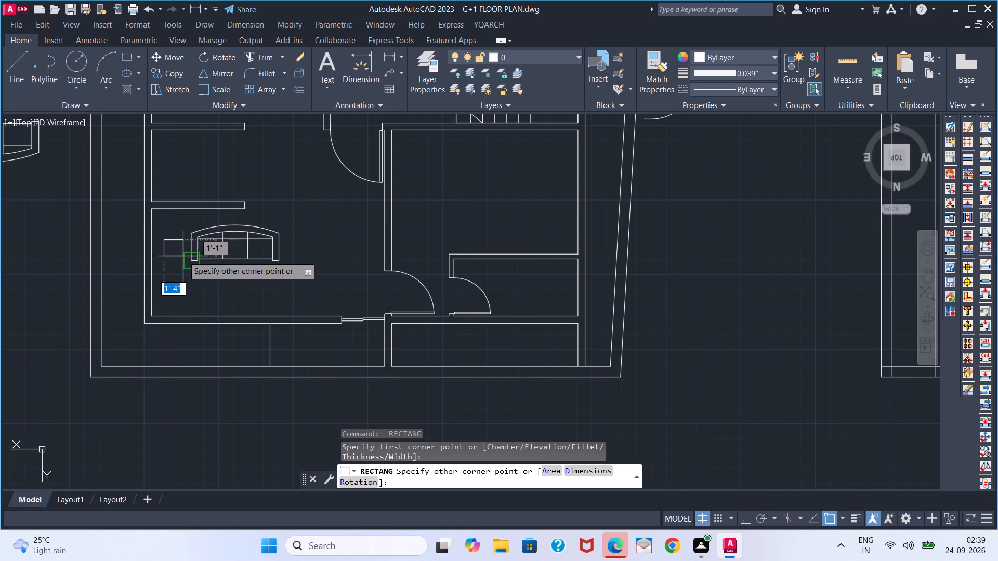
scroll(183, 256, up, 2)
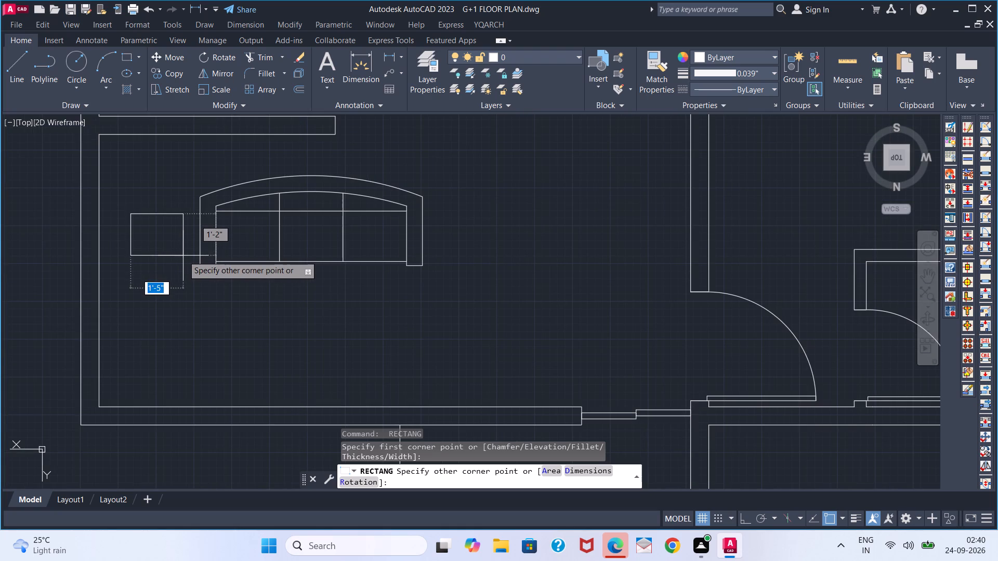
click(183, 256)
Offset the side-table rectangle 1" inward.
key(o)
key(Return)
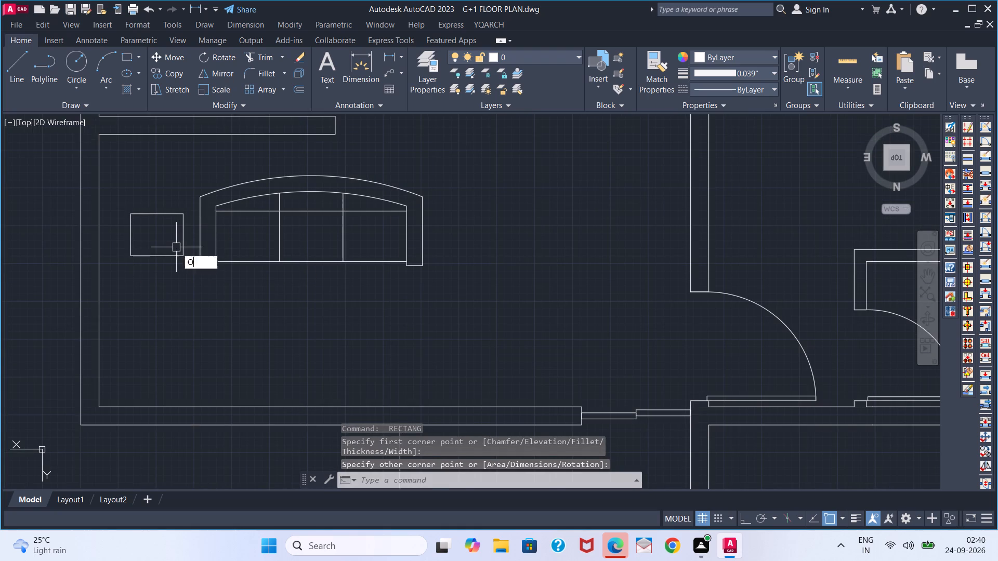
key(2)
key(BackSpace)
key(1)
key(Return)
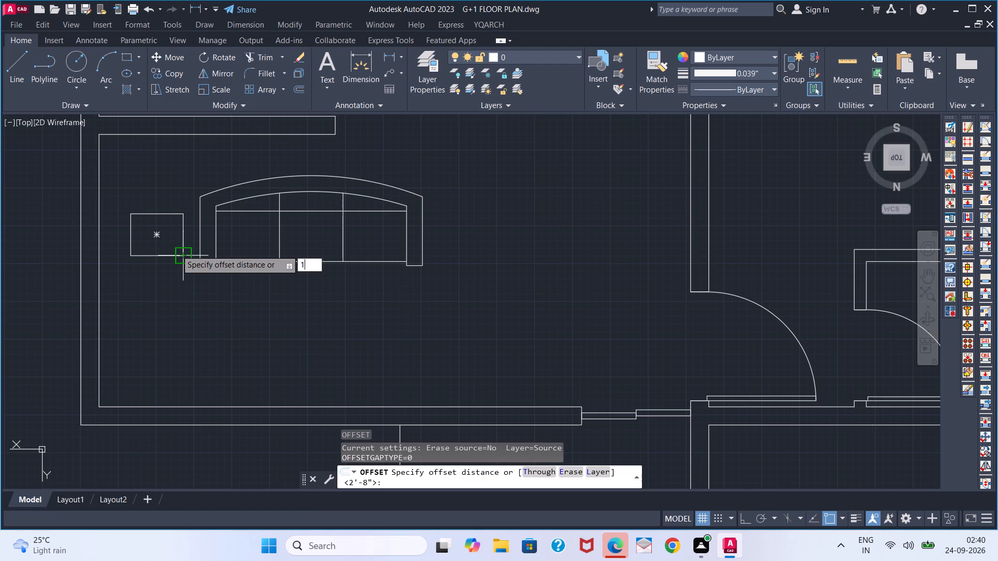
click(162, 217)
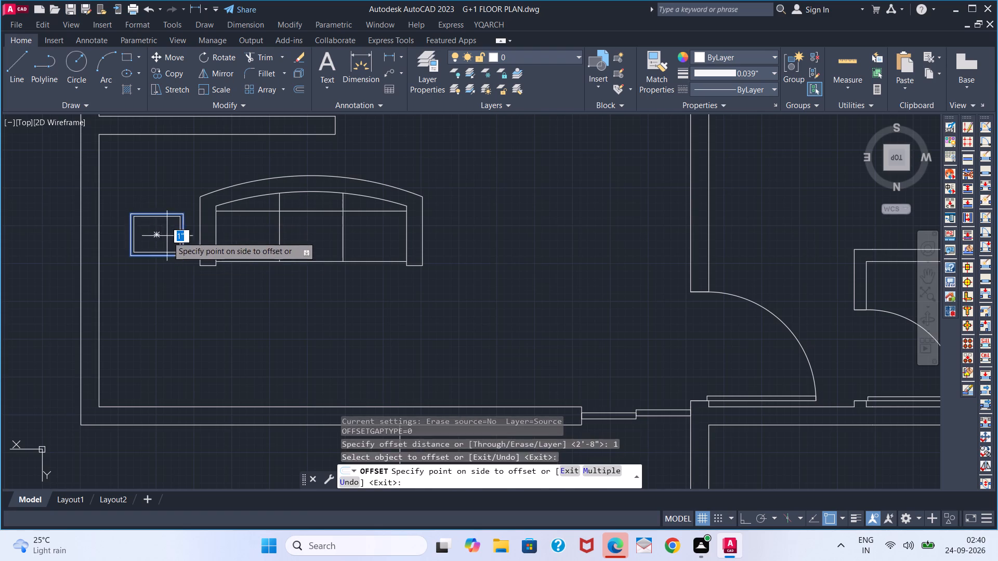
click(167, 236)
scroll(202, 341, down, 1)
key(space)
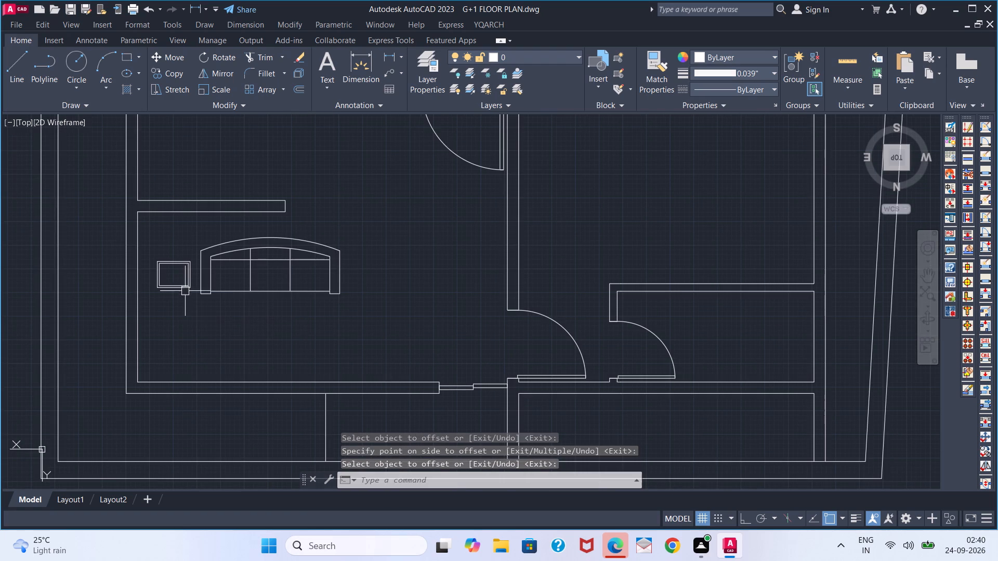
Group the two side-table rectangles together.
click(184, 247)
click(167, 290)
text(G)
key(space)
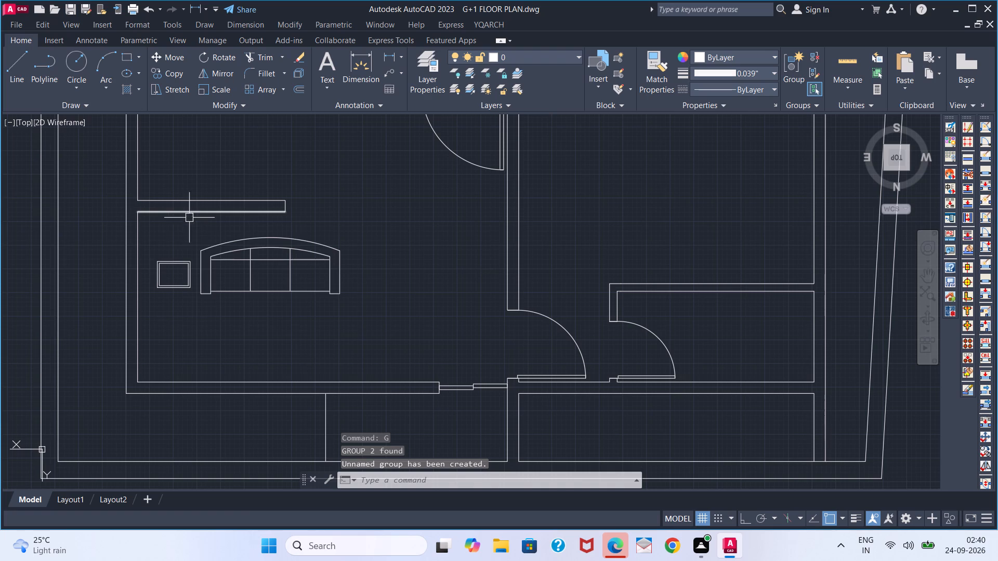
Insert the Sofa - Roundback Loveseat 5 ft. block from DesignCenter beside the side table, and close DesignCenter.
key(ctrl+3)
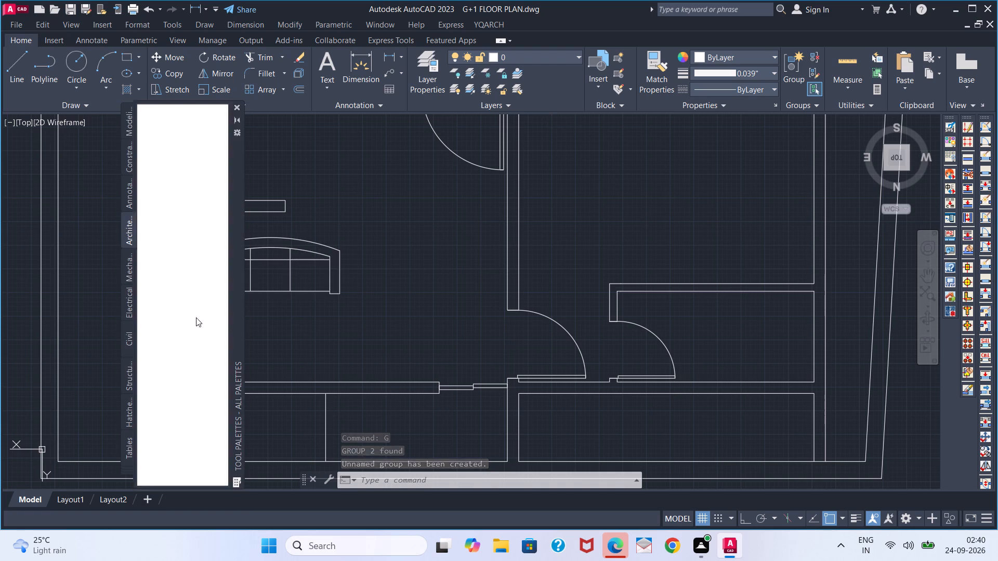
click(238, 104)
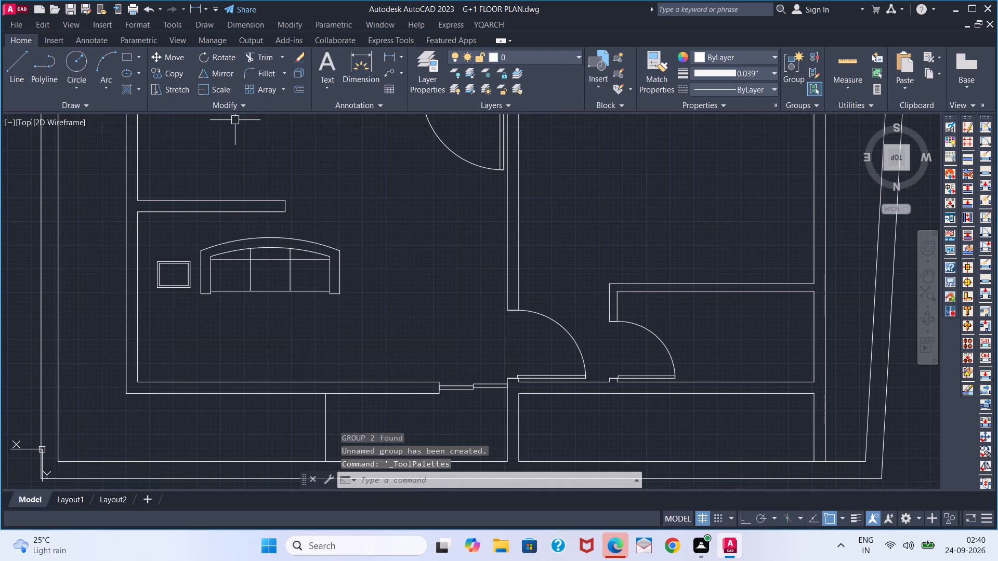
key(ctrl+2)
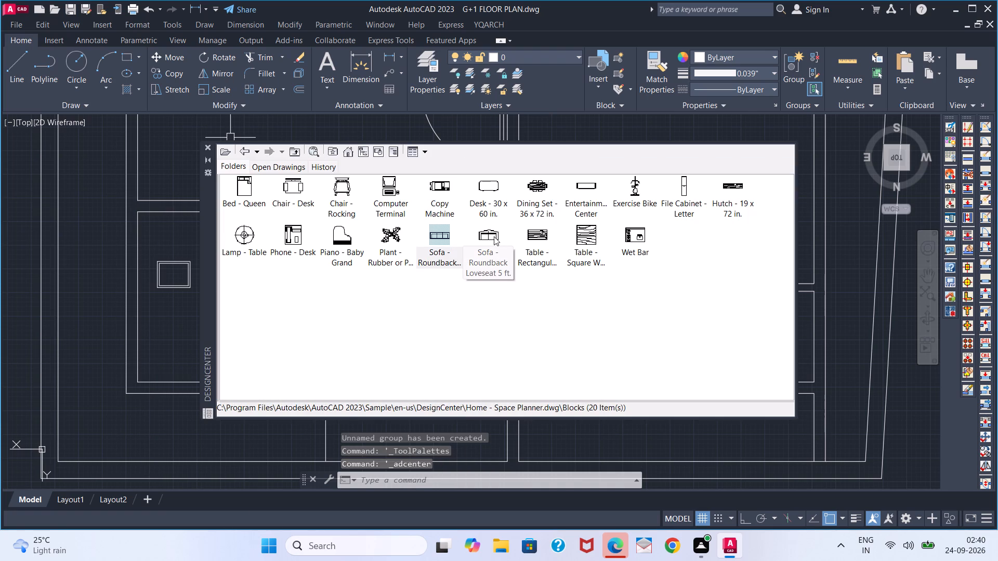
click(493, 236)
drag(492, 236, 180, 332)
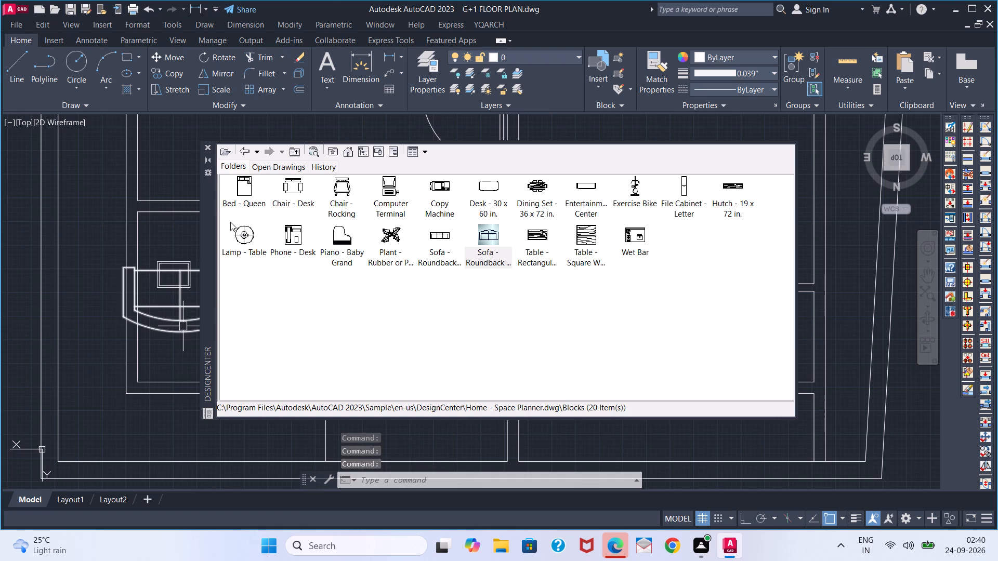
click(206, 149)
Rotate the loveseat a quarter turn with Ortho on so its back faces the side wall by the side table.
click(193, 322)
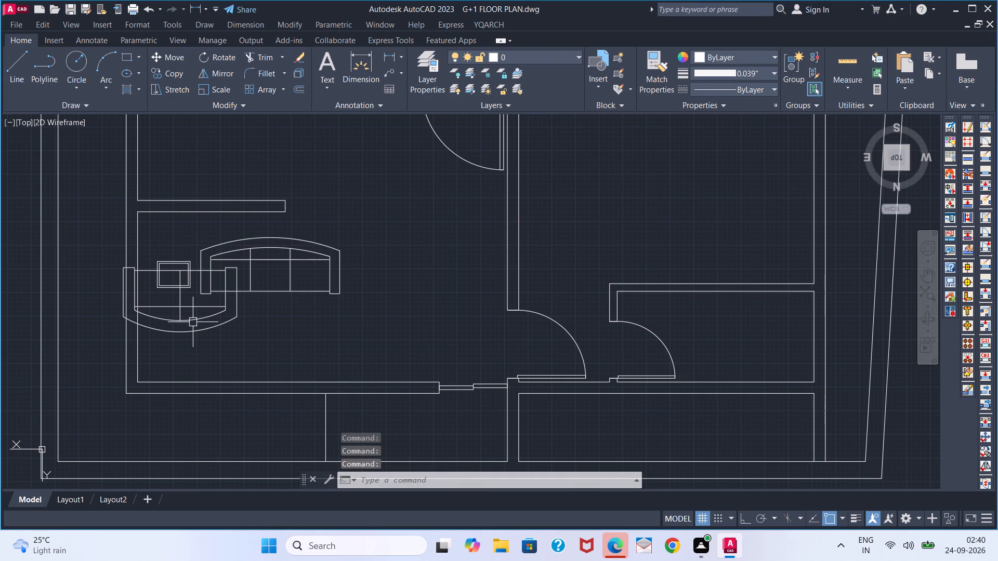
key(r)
key(o)
key(Return)
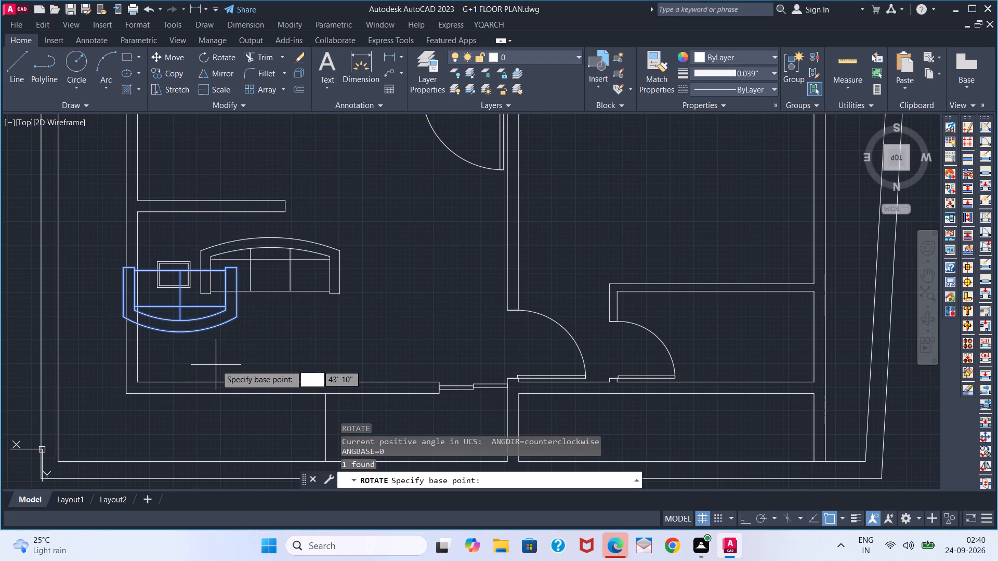
key(ctrl+F8)
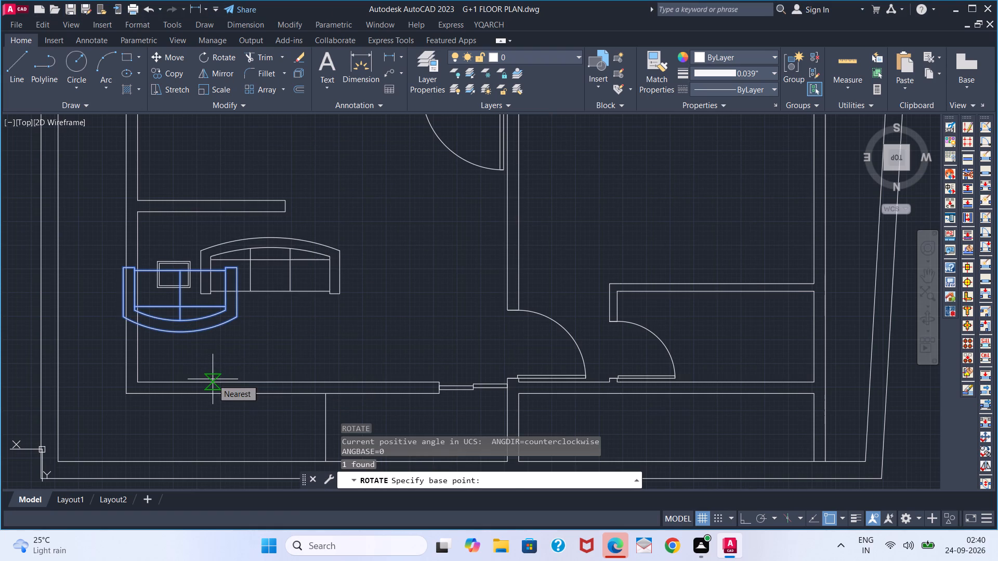
click(238, 332)
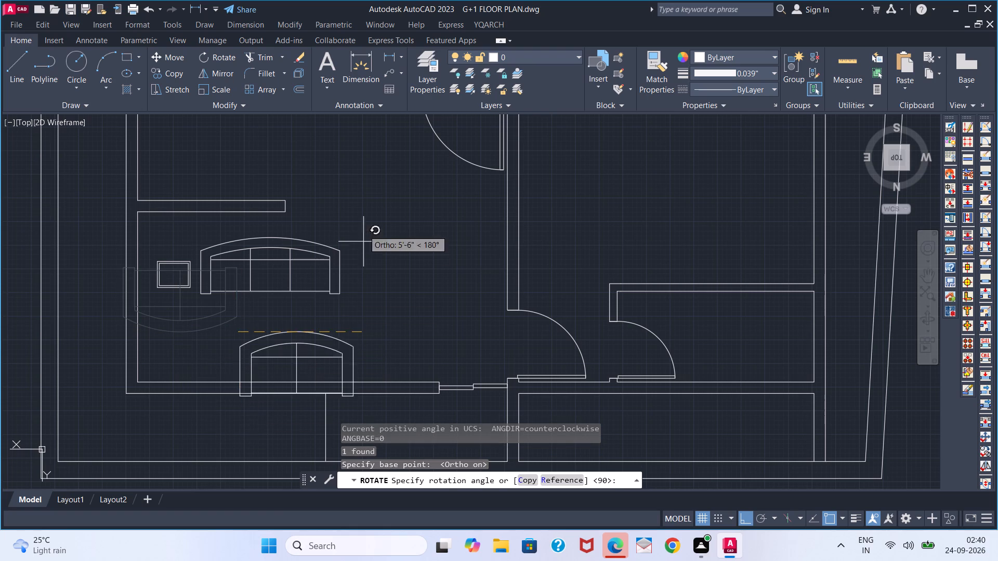
click(238, 182)
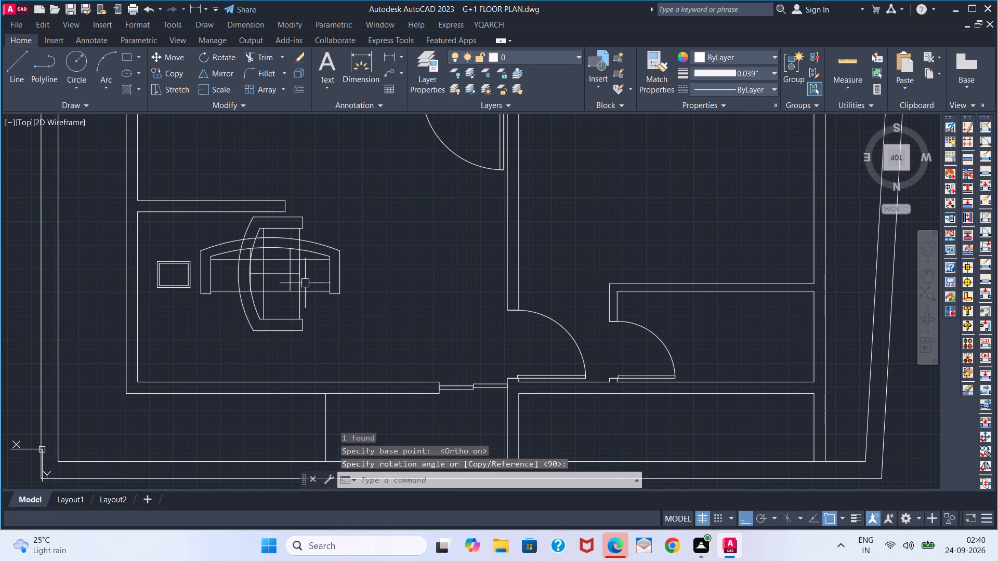
Move the loveseat about 4'-9" with Polar tracking on, placing it below the side table along the side wall.
click(267, 322)
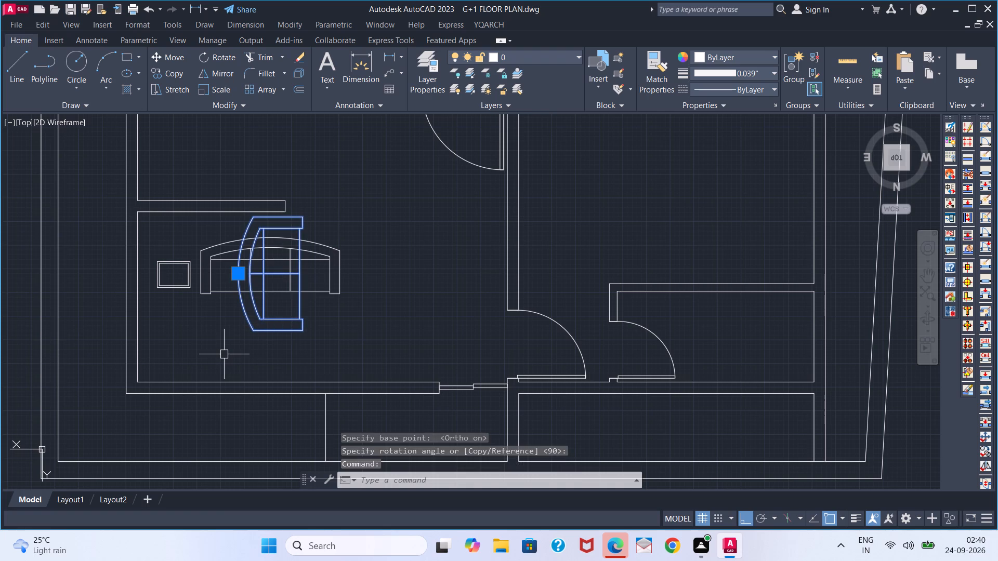
key(m)
key(Return)
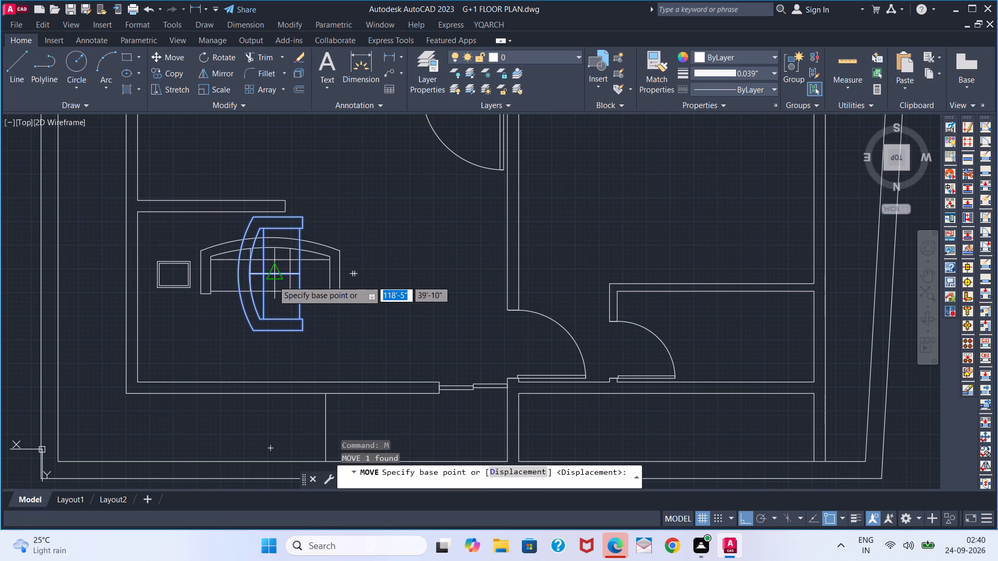
click(273, 278)
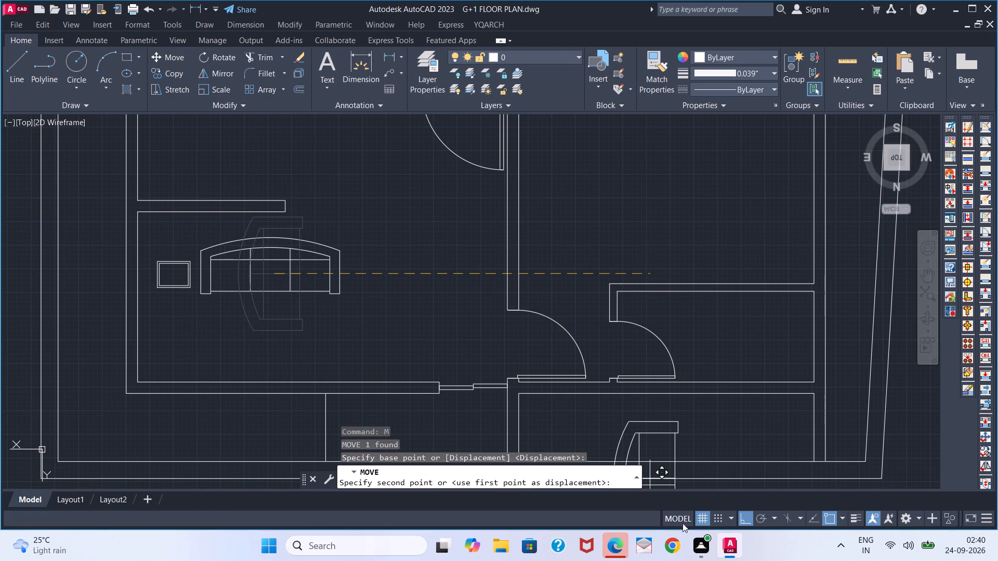
click(754, 514)
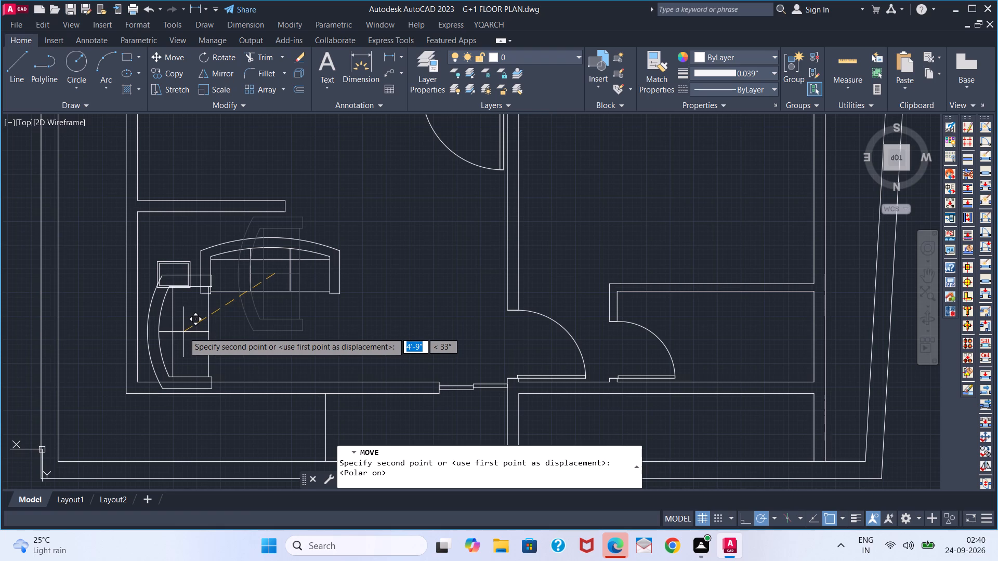
click(183, 332)
key(Escape)
Scale the loveseat down freehand from the seat corner nearest the side table so it clears the bottom wall.
click(180, 329)
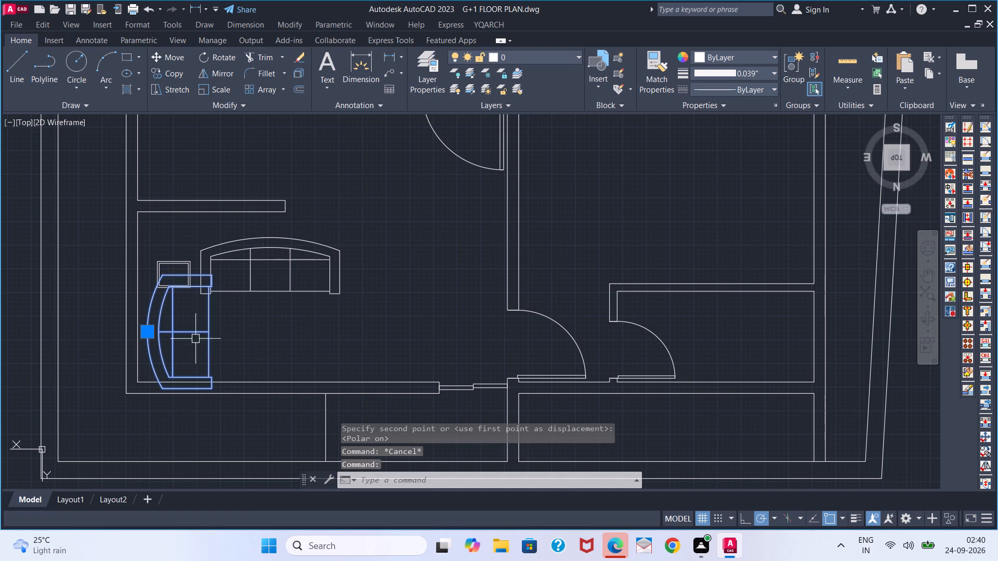
text(SC)
key(space)
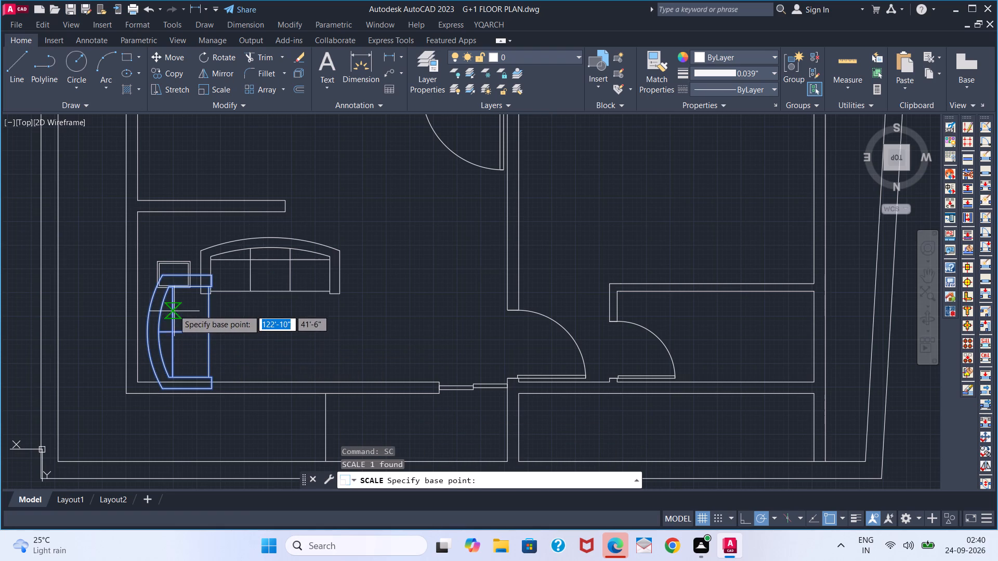
click(171, 295)
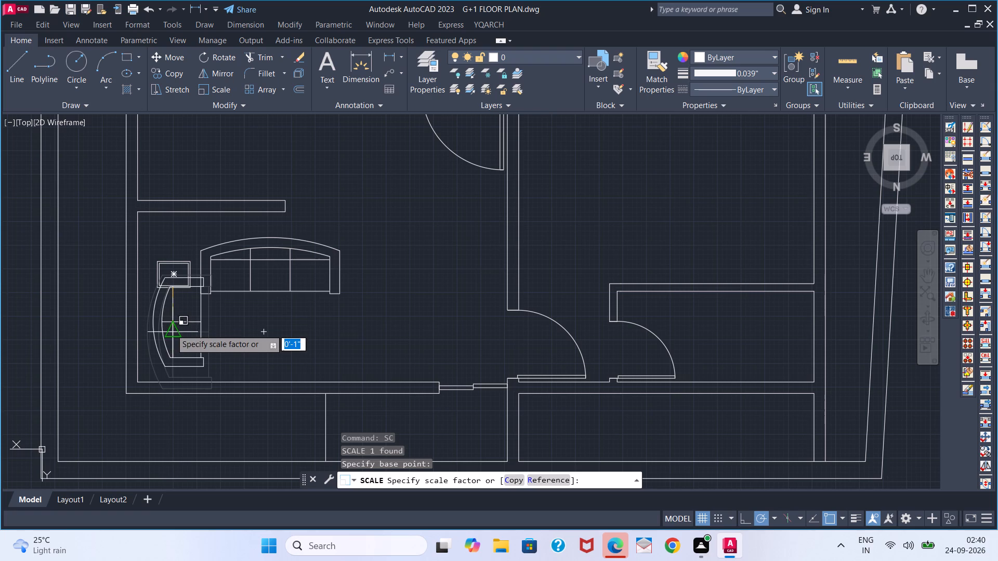
click(173, 325)
Move the loveseat about 0'-9" diagonally toward the room corner so it sits clear of the side table.
click(200, 342)
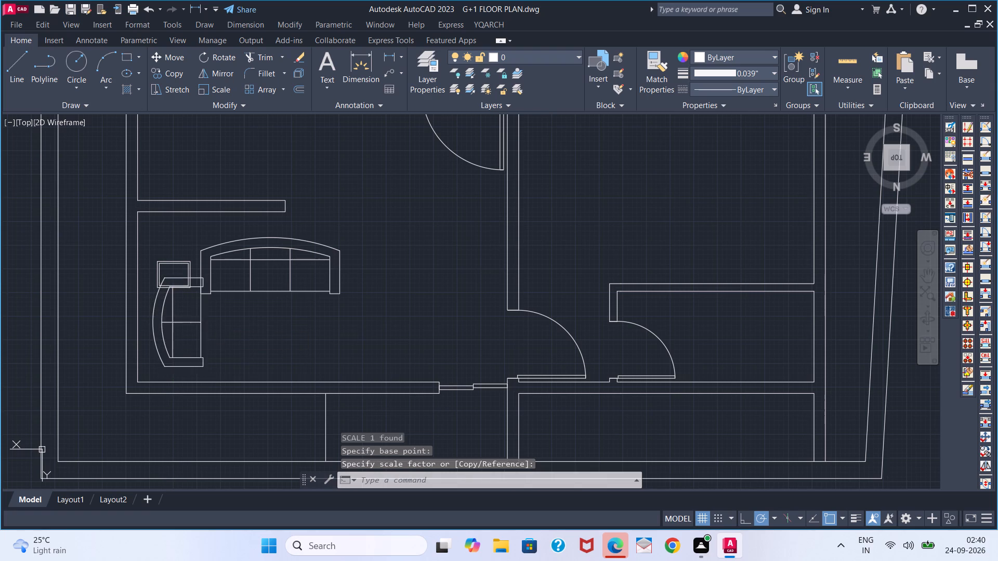
key(m)
key(Return)
click(178, 327)
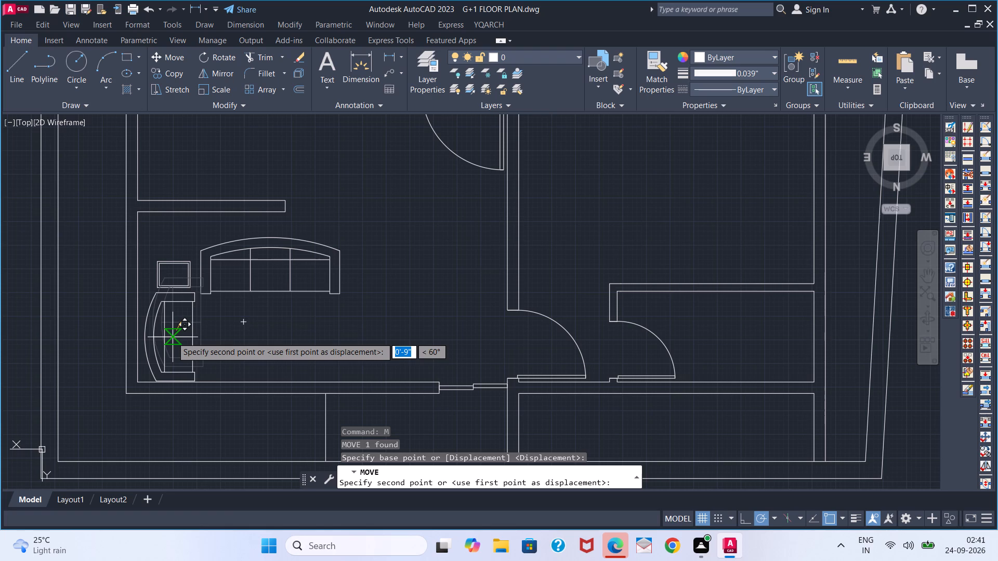
click(172, 337)
key(Escape)
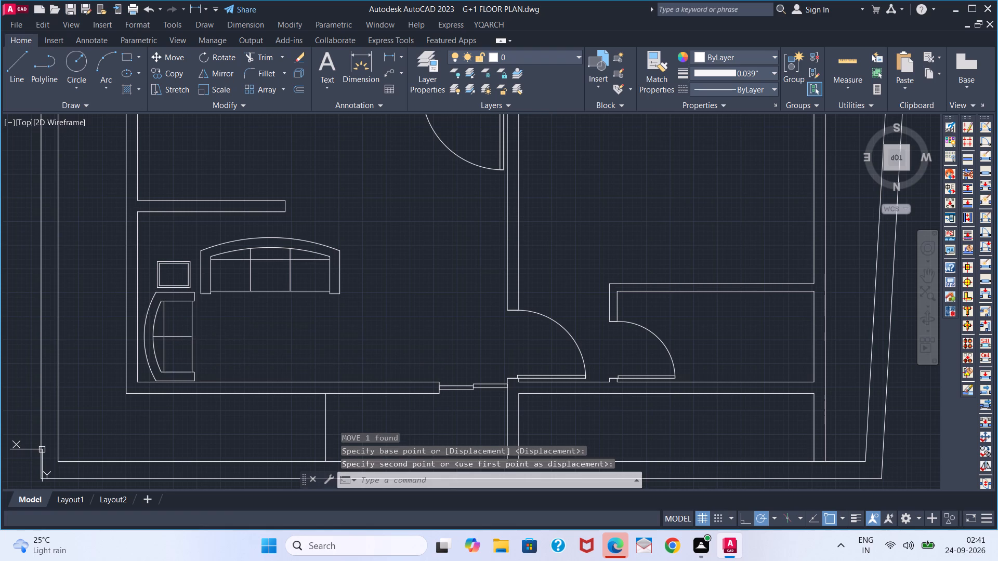
Move the grouped side table closer to the three-seat sofa and farther from the loveseat.
middle_drag(220, 326, 110, 257)
middle_drag(146, 276, 147, 286)
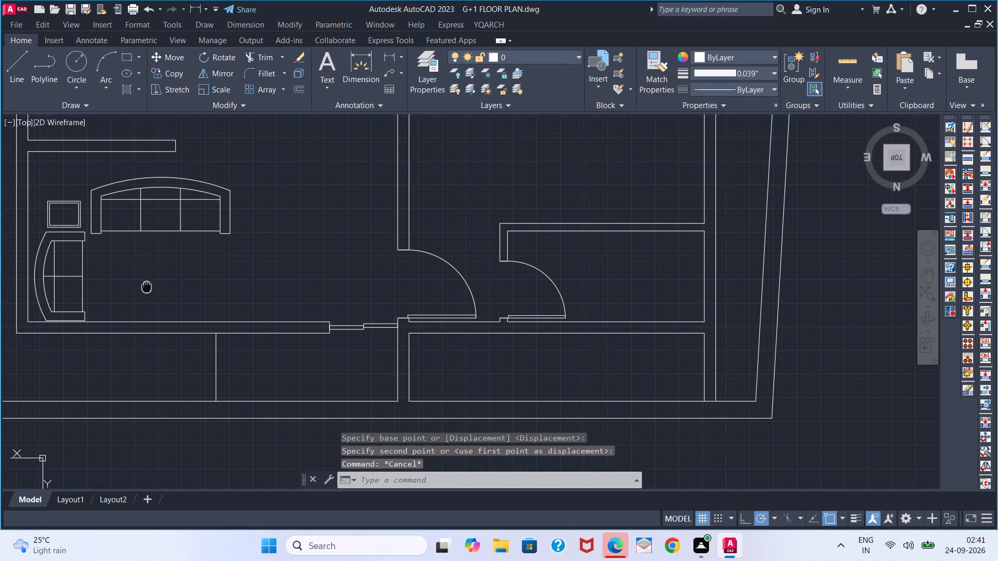
middle_drag(147, 286, 148, 290)
scroll(140, 285, down, 1)
middle_drag(137, 282, 231, 298)
scroll(179, 265, up, 2)
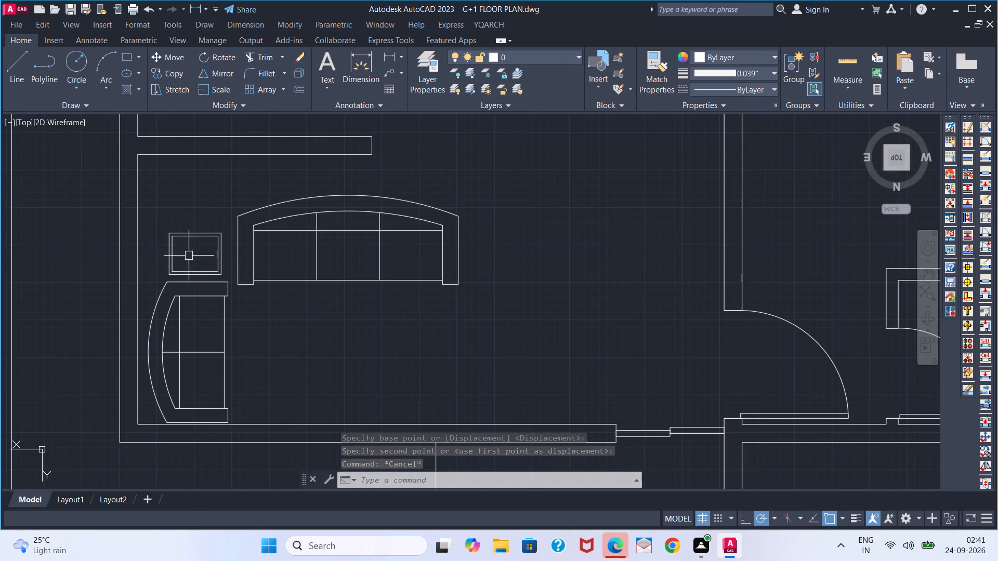
click(221, 224)
click(181, 260)
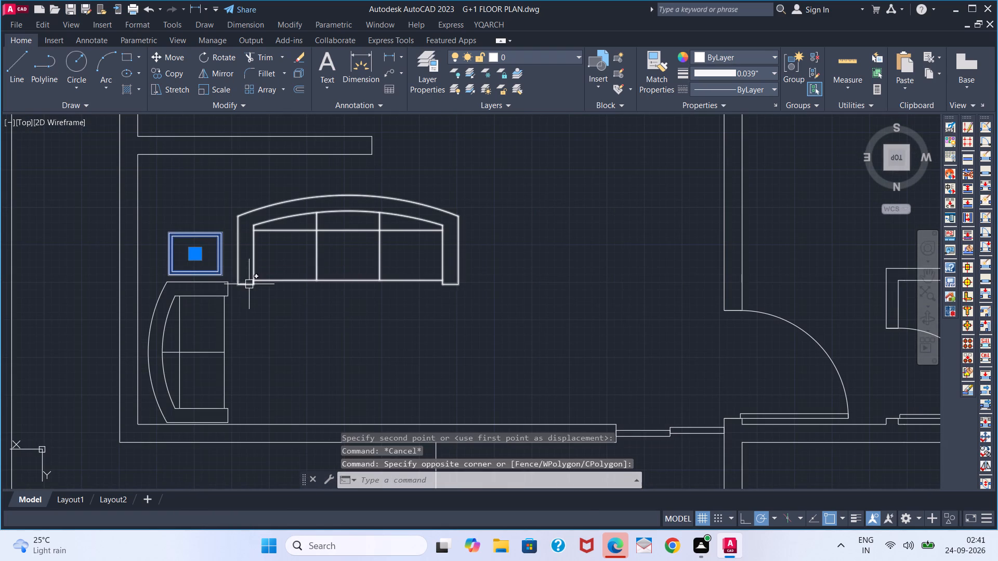
key(m)
key(Return)
click(200, 258)
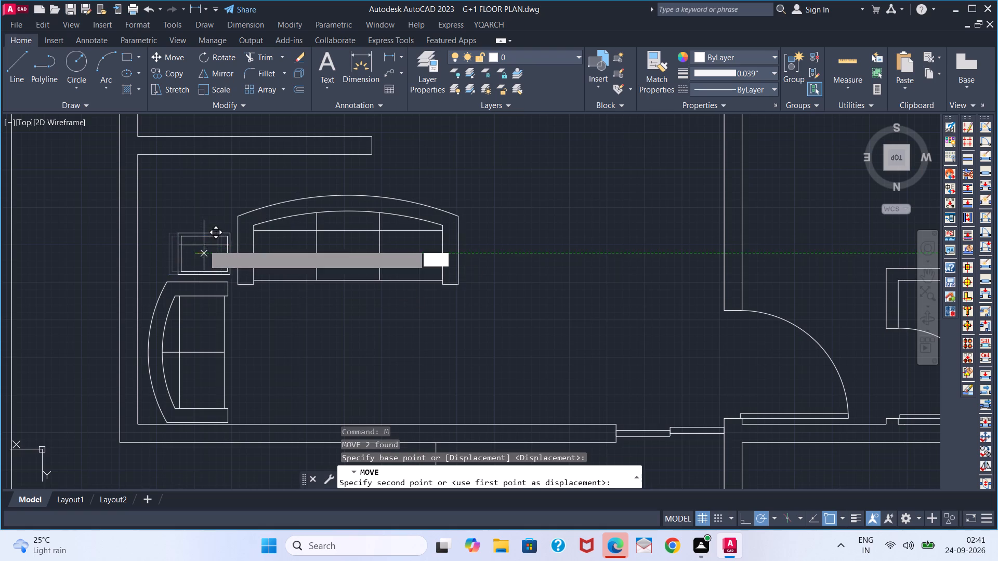
click(204, 244)
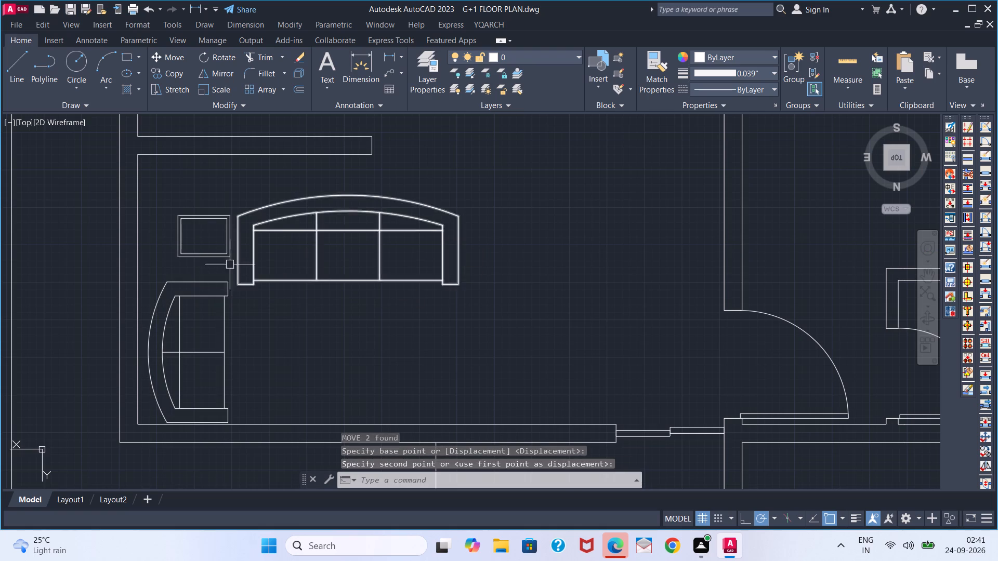
Shift the side table about 6" back toward the loveseat, and nudge it slightly away to leave a small gap.
click(215, 237)
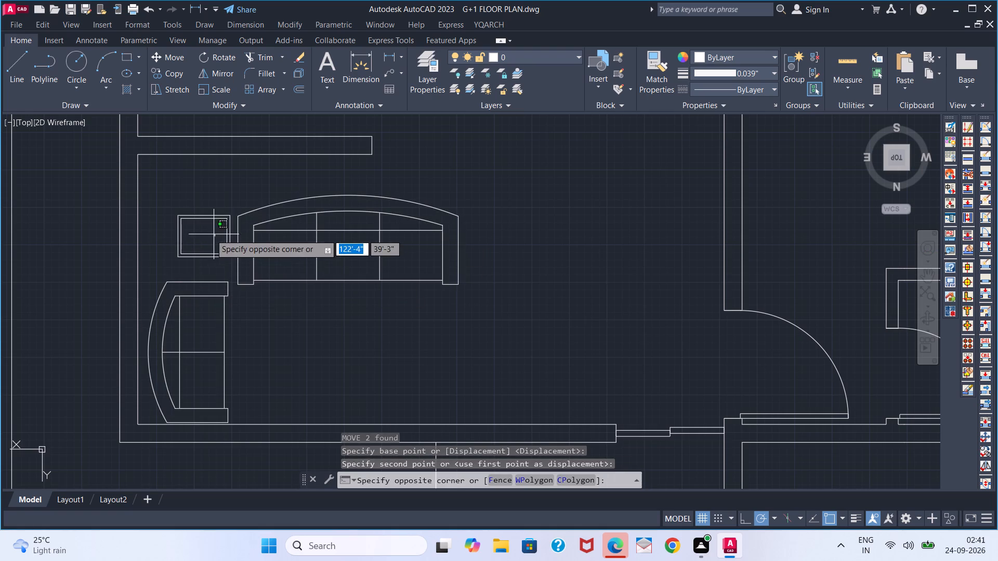
click(167, 251)
click(210, 229)
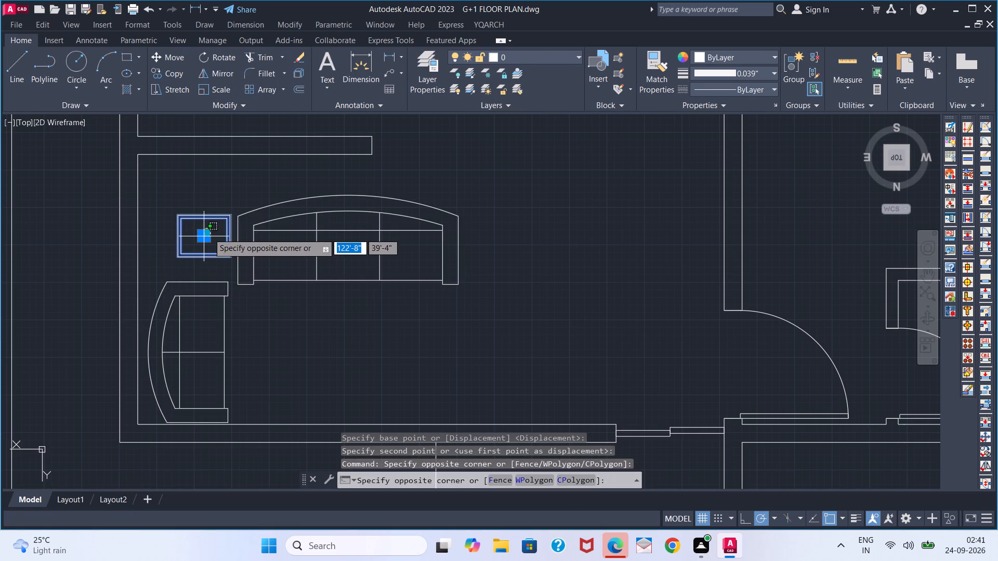
click(208, 233)
drag(209, 241, 209, 250)
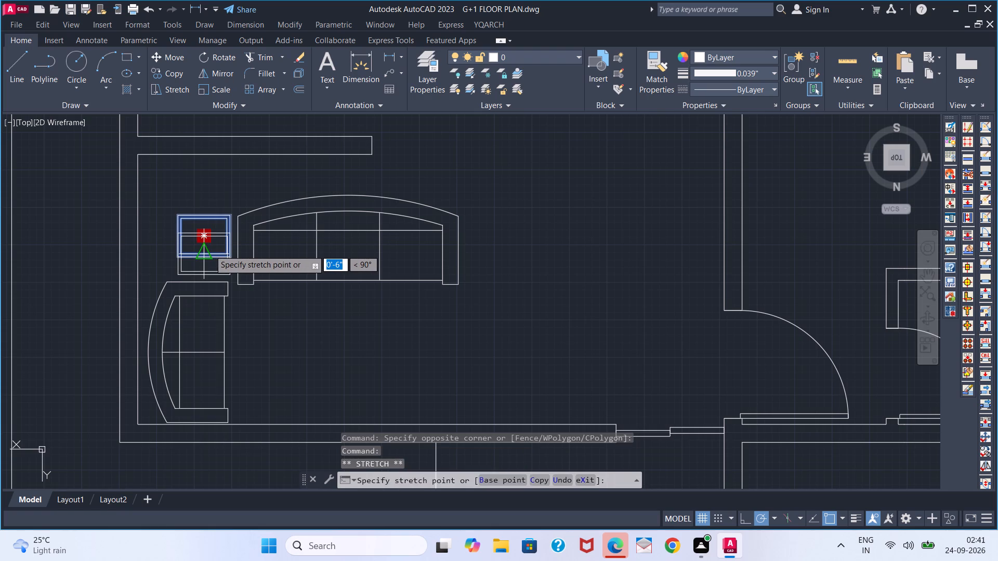
drag(209, 250, 211, 249)
click(211, 249)
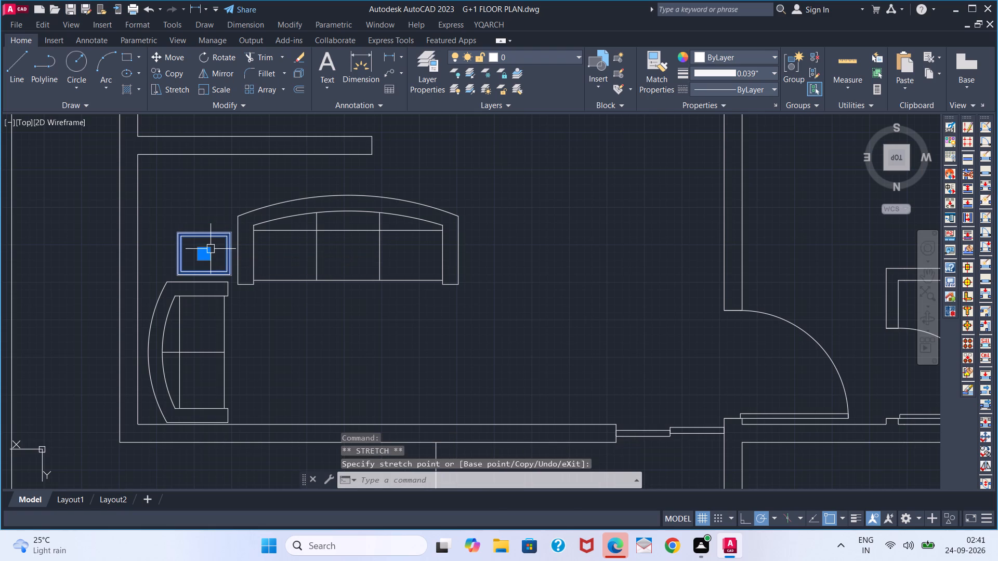
scroll(209, 249, up, 2)
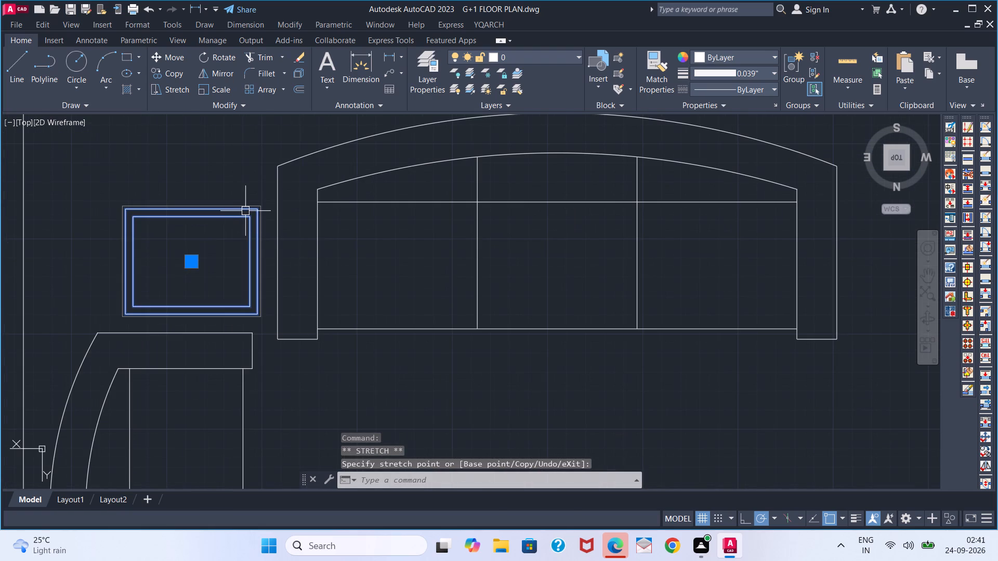
drag(195, 261, 196, 250)
click(196, 250)
scroll(237, 284, down, 2)
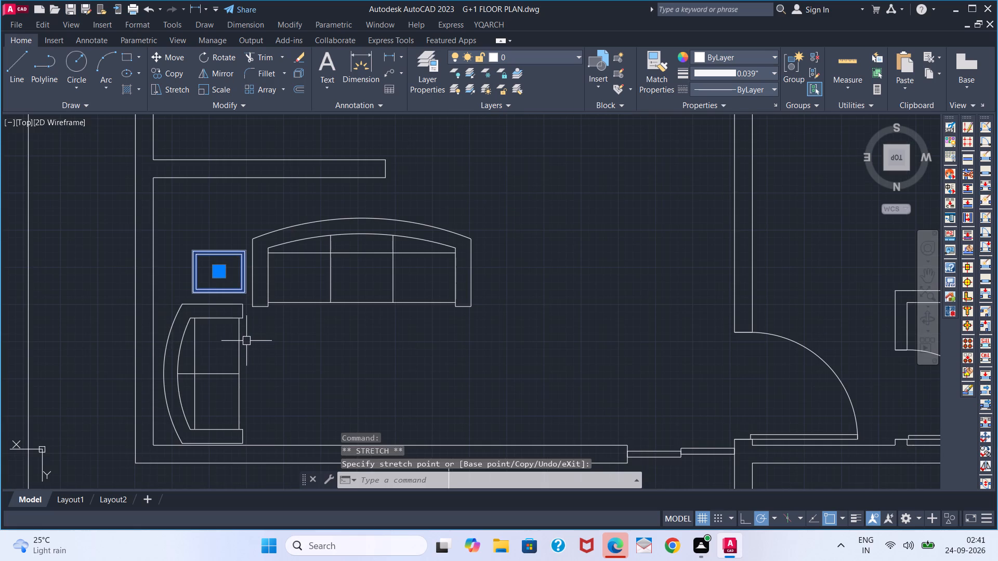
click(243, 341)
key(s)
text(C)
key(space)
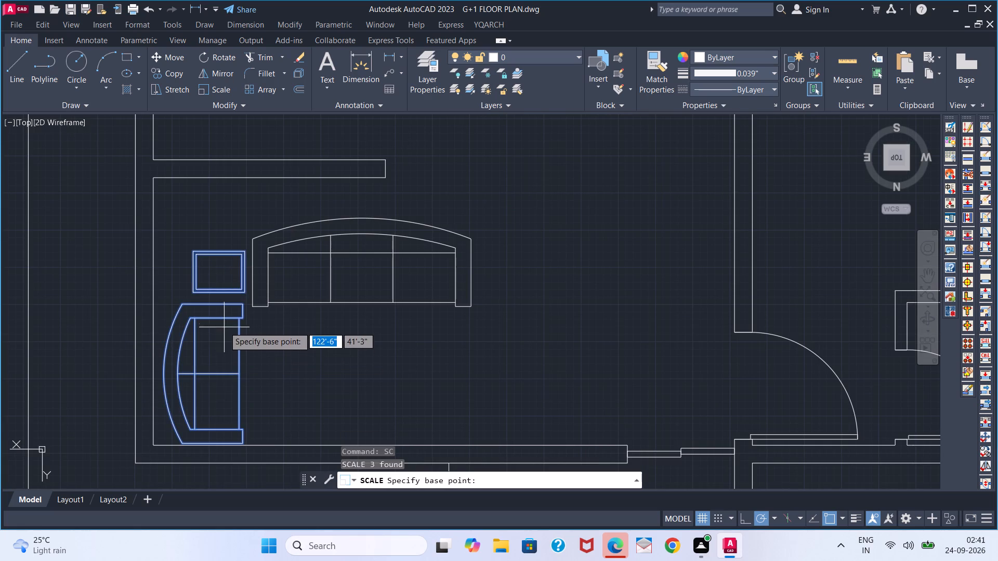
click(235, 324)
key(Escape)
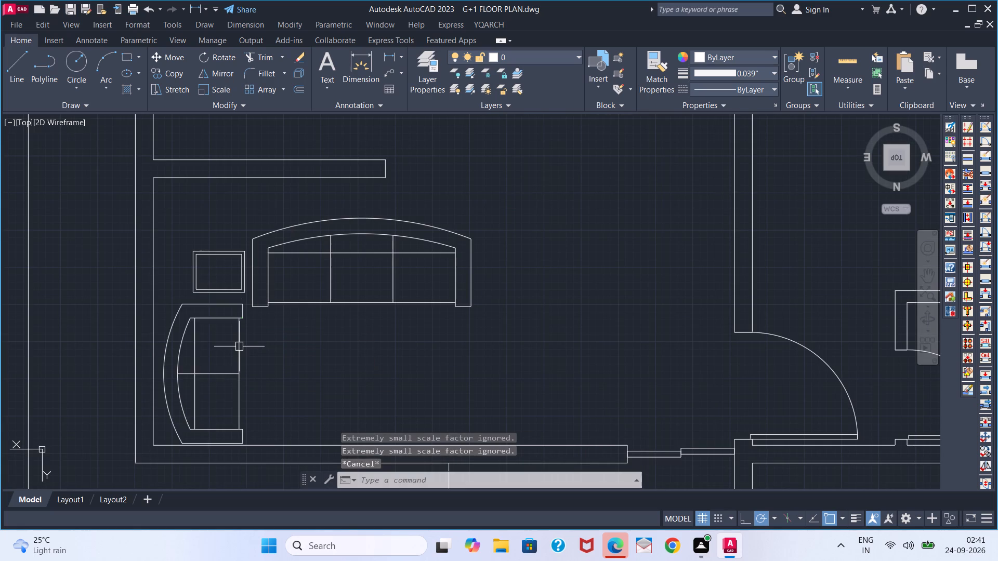
Scale only the loveseat down further from its front seat corner nearest the side table.
click(239, 333)
text(SC)
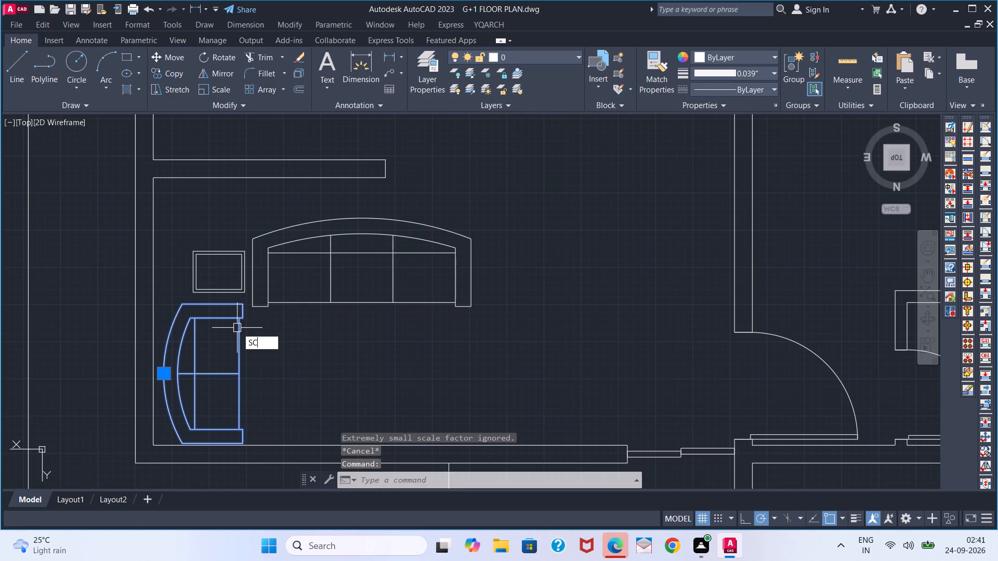
key(space)
click(237, 324)
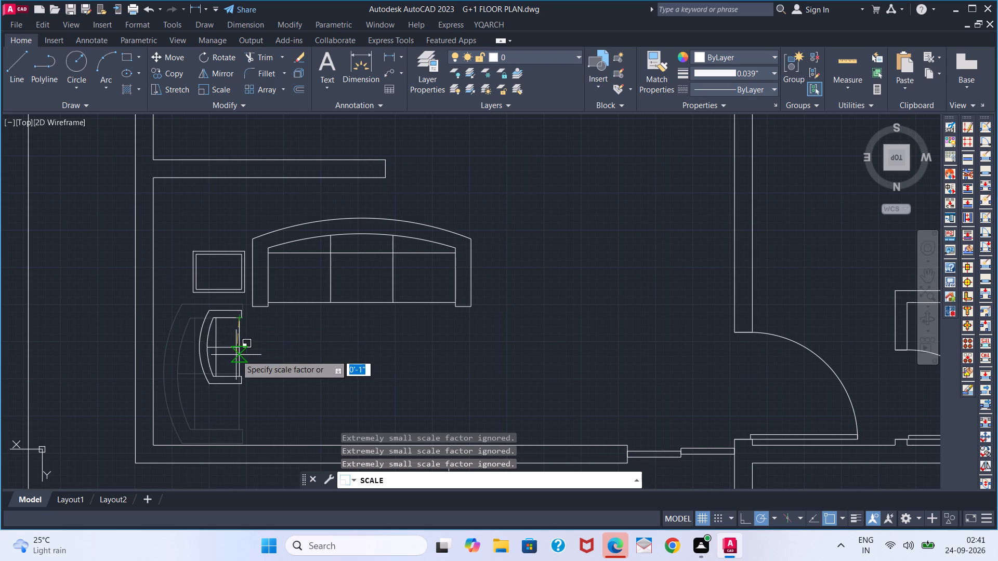
click(235, 366)
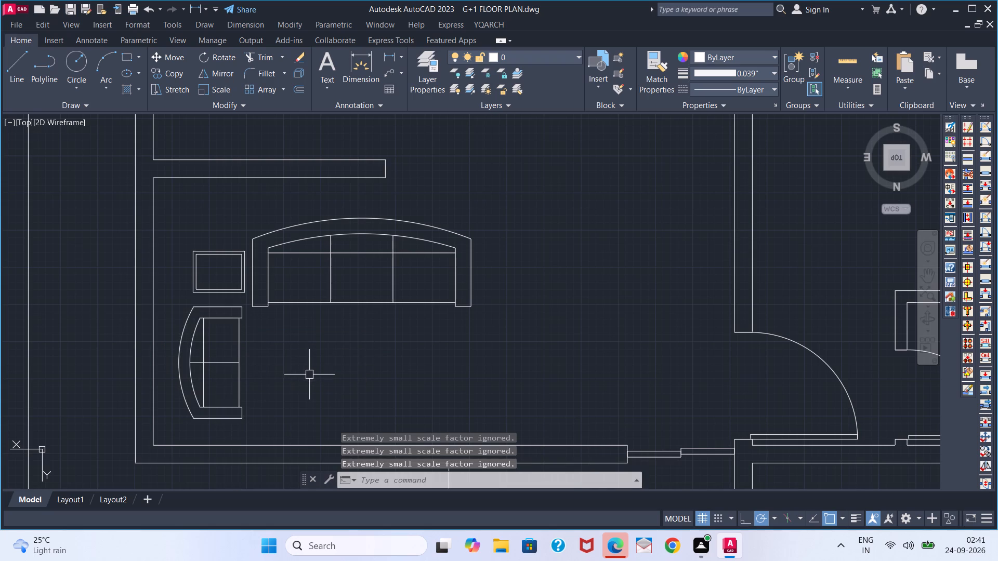
Delete the spare sofa and the spare door lying outside the plan's boundary walls.
scroll(304, 372, down, 1)
middle_drag(379, 372, 202, 345)
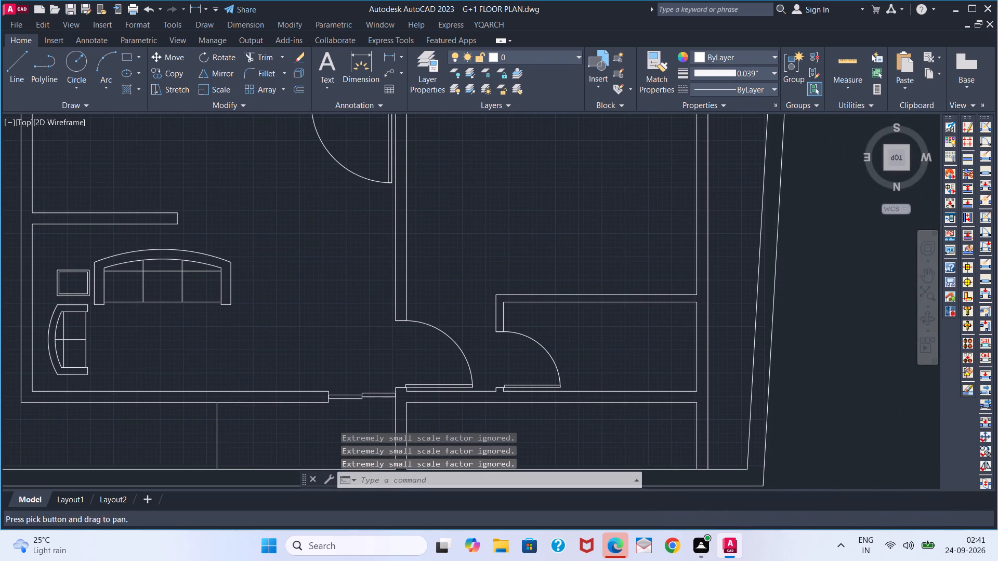
scroll(202, 345, down, 1)
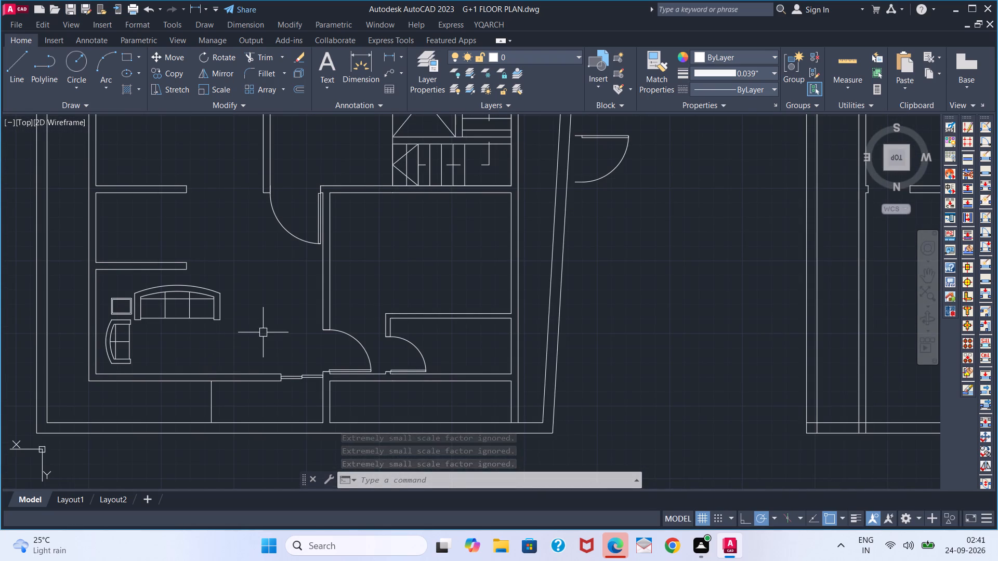
middle_drag(263, 334, 252, 367)
middle_drag(202, 303, 204, 323)
scroll(259, 340, down, 1)
middle_drag(268, 342, 378, 326)
middle_click(378, 326)
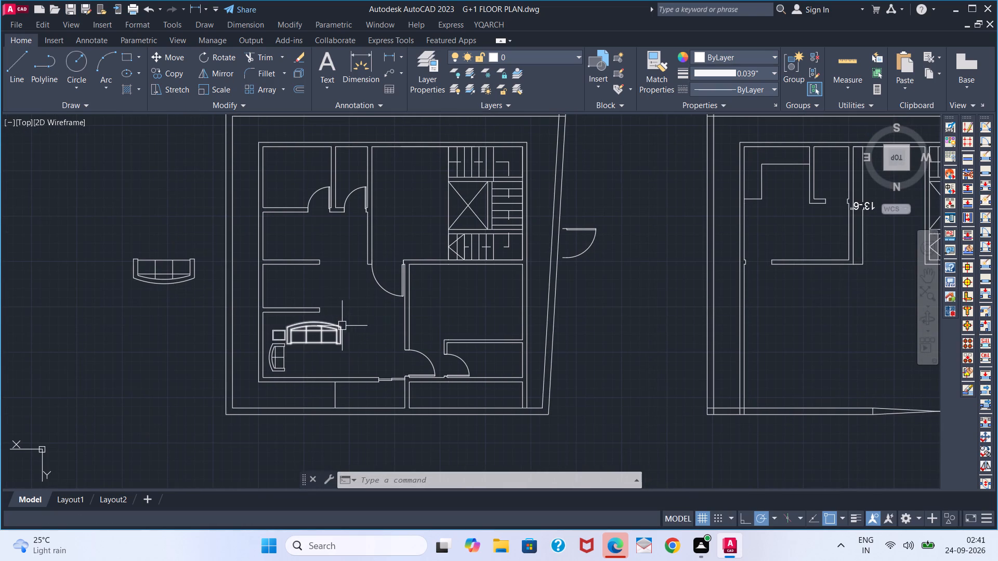
scroll(313, 336, up, 1)
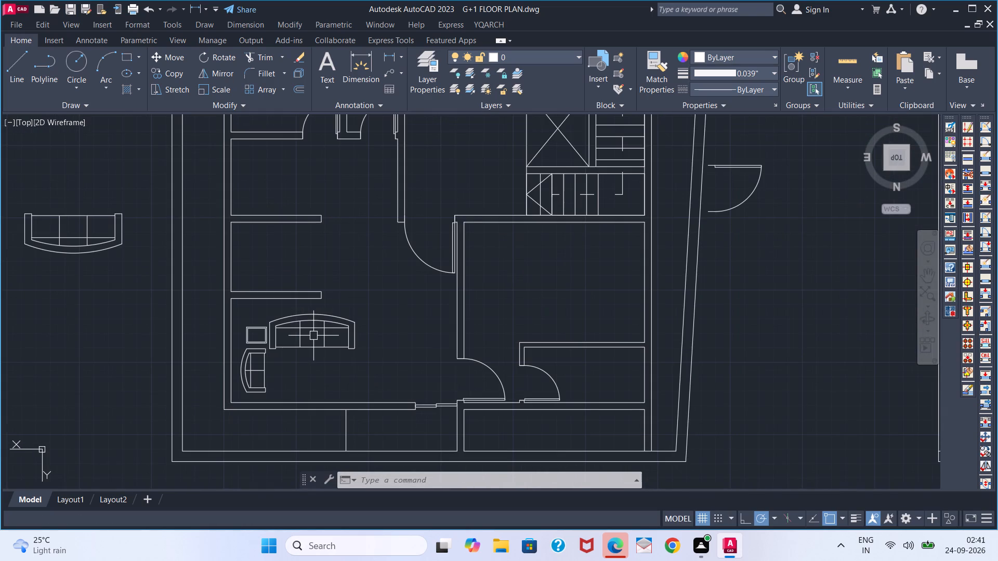
scroll(320, 329, down, 1)
middle_drag(355, 305, 362, 331)
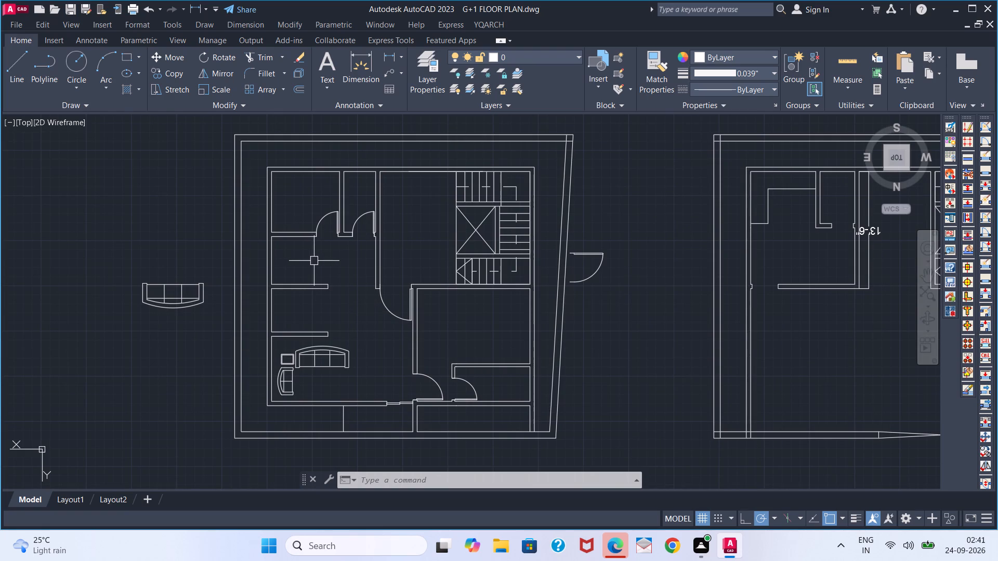
click(206, 290)
key(Delete)
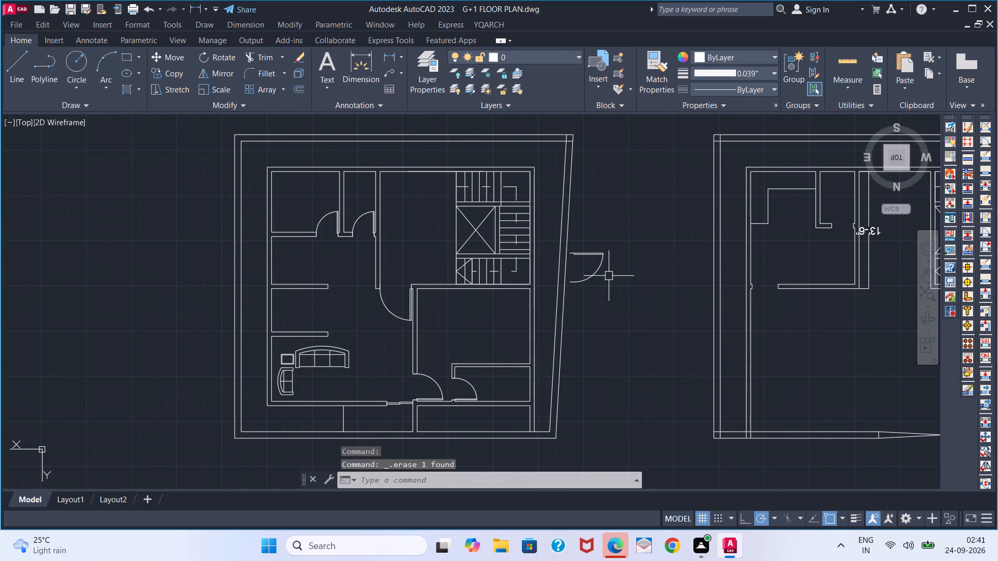
click(597, 271)
key(Delete)
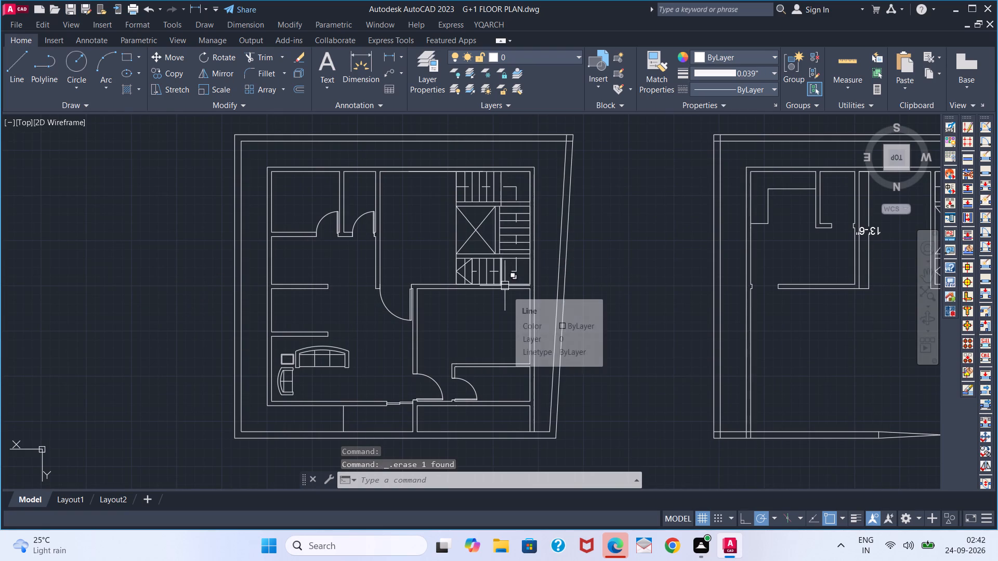
Add a linear dimension for the top corner room's depth along its partition wall, placing it inside the room.
scroll(482, 231, up, 3)
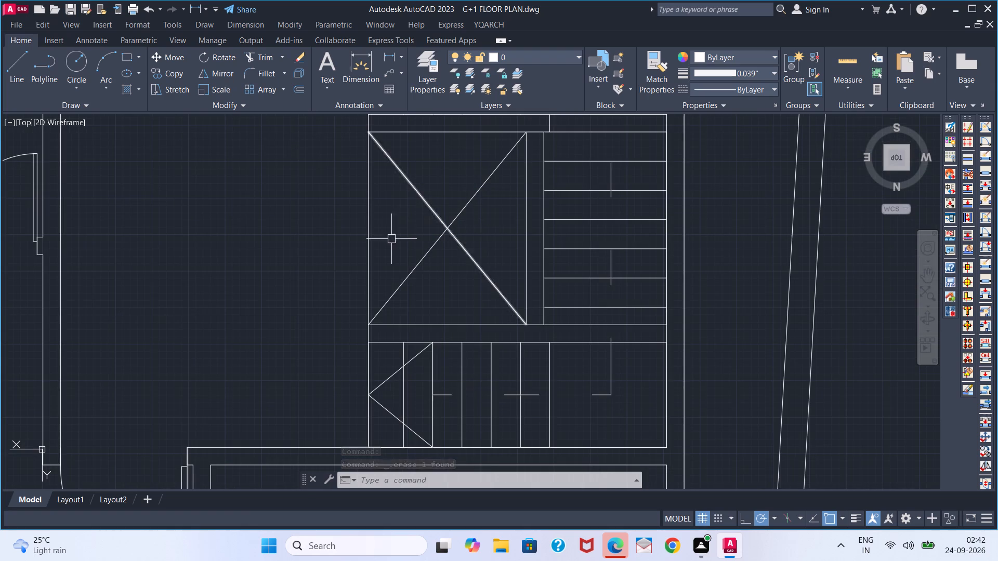
scroll(385, 239, down, 3)
middle_drag(323, 260, 431, 265)
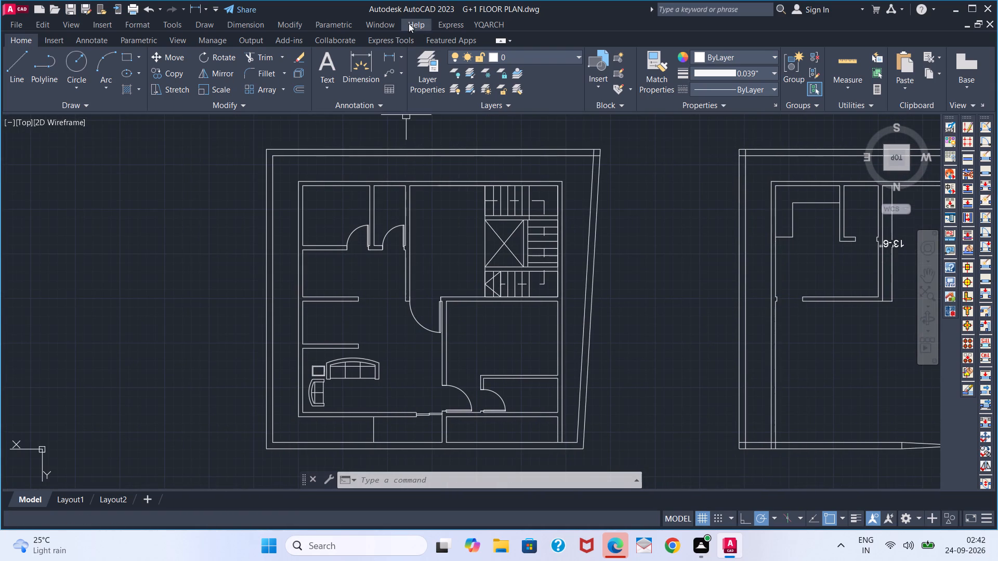
click(392, 49)
click(389, 55)
scroll(359, 181, up, 2)
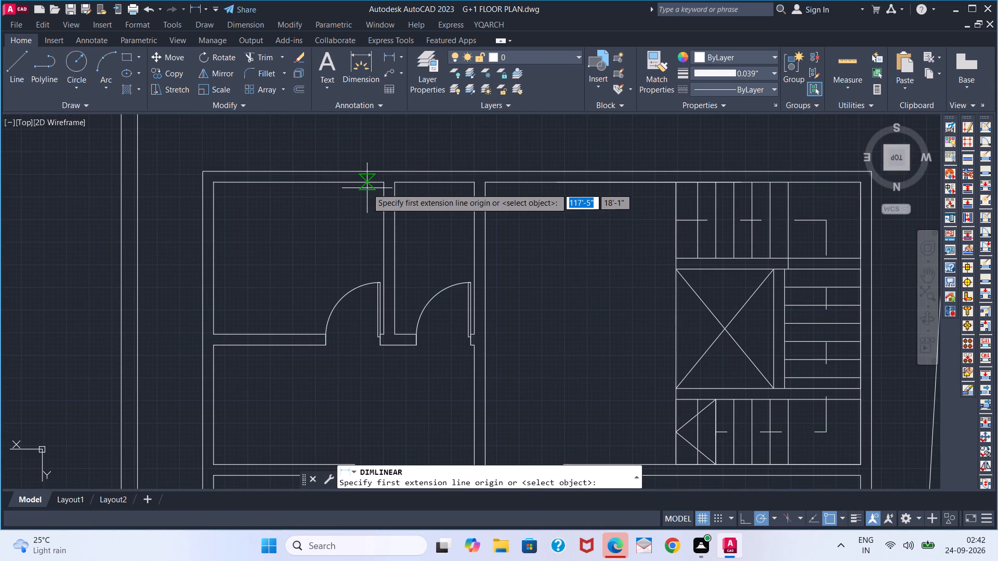
click(378, 188)
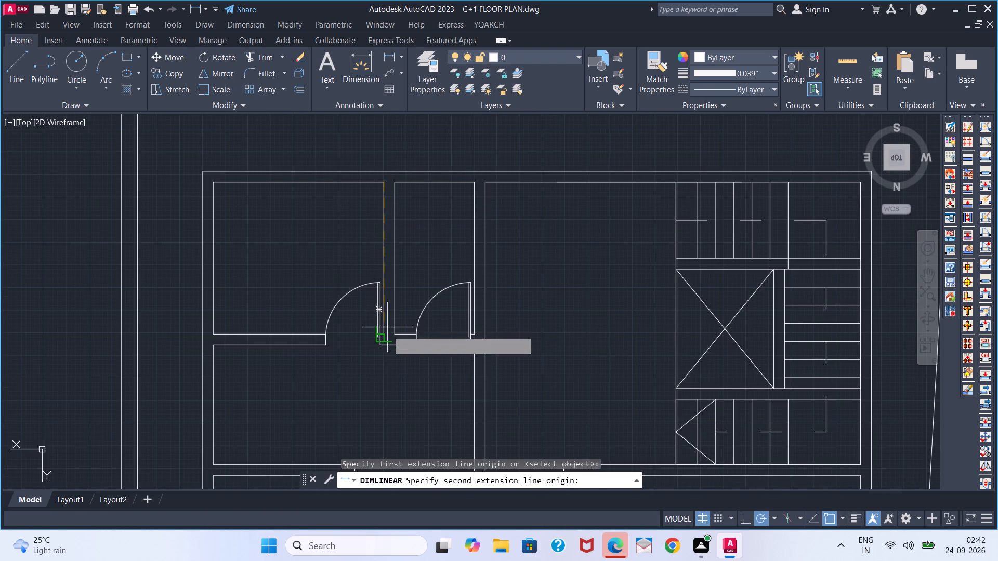
click(387, 331)
click(352, 326)
Add a linear dimension for the top corner room's width, placing it inside the room.
key(space)
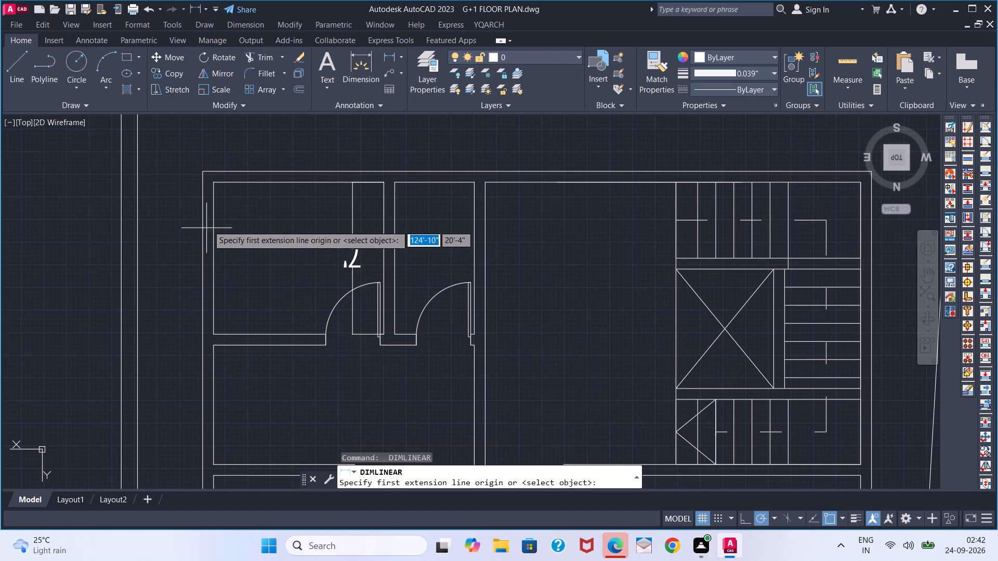
click(216, 188)
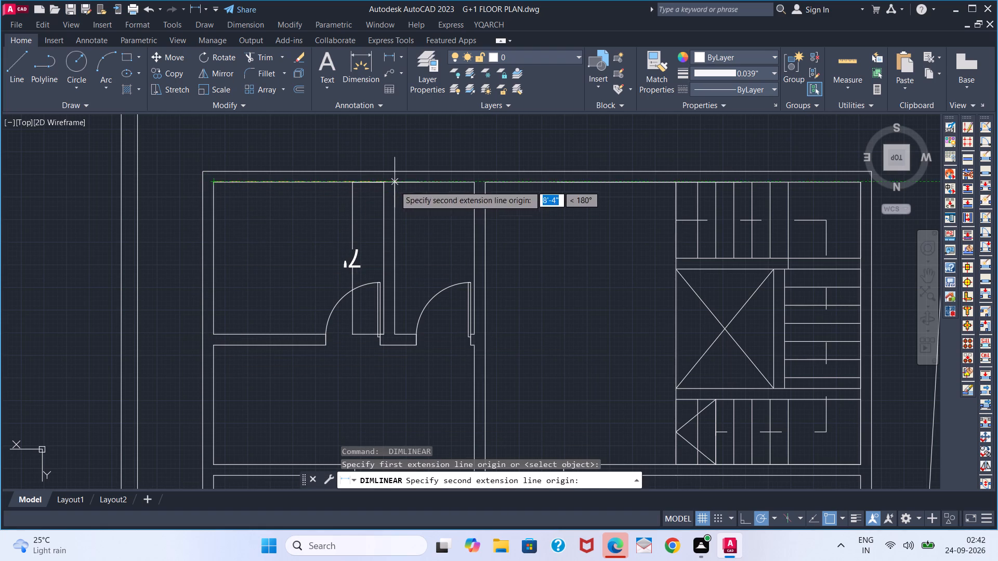
click(381, 184)
click(363, 235)
Add linear dimensions for the width and depth of the narrow room beside the top corner room.
key(space)
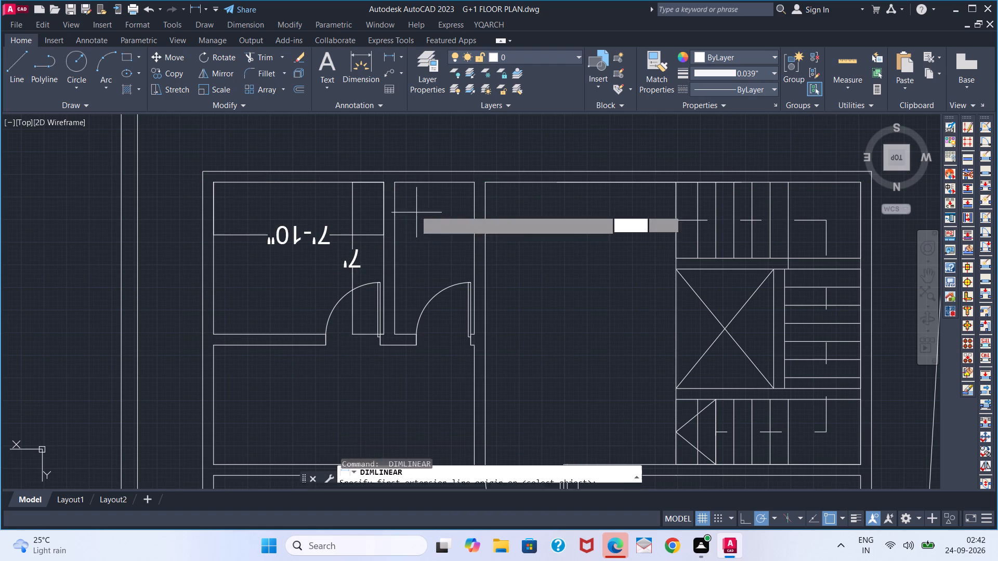
click(398, 187)
click(470, 188)
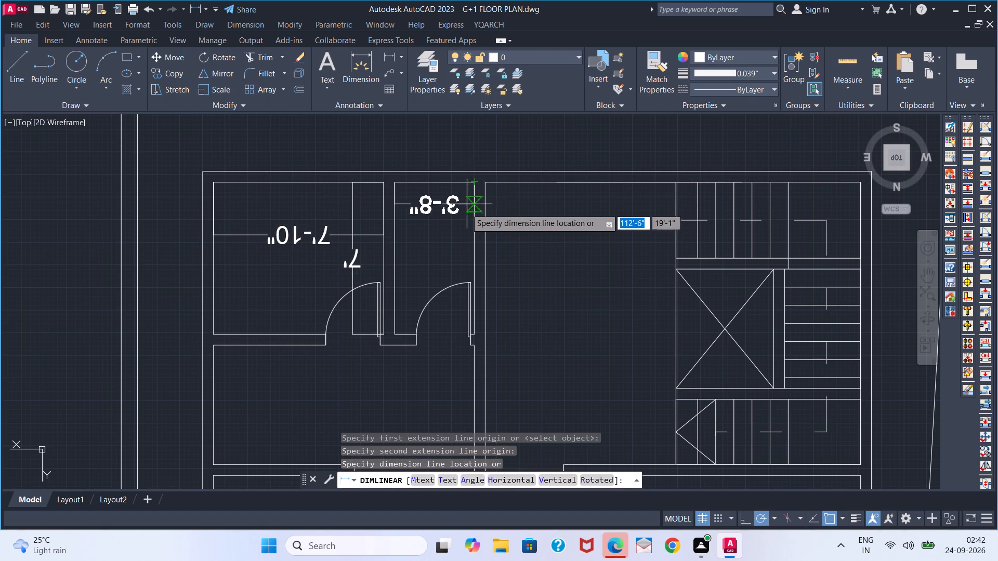
click(465, 203)
key(space)
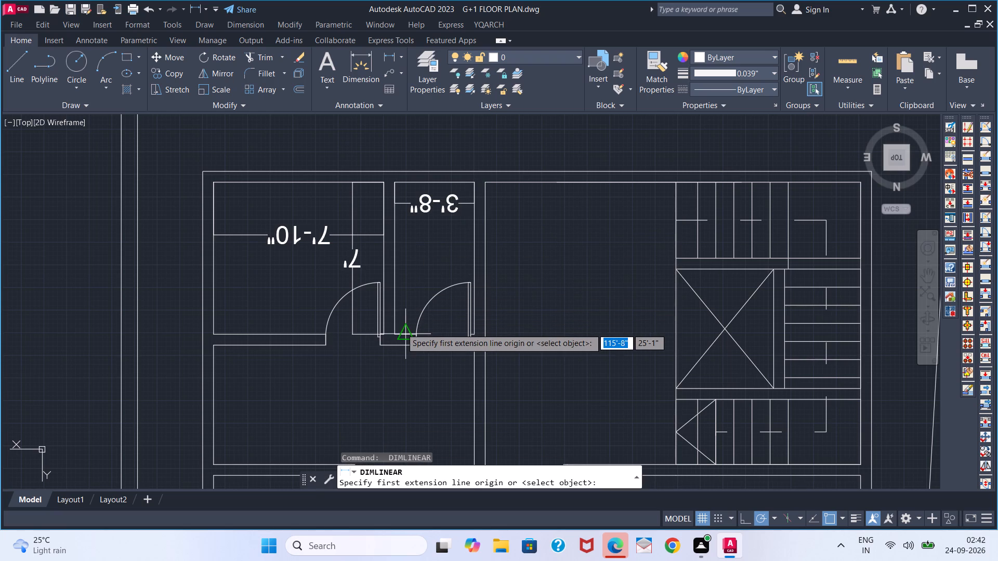
click(397, 328)
click(393, 183)
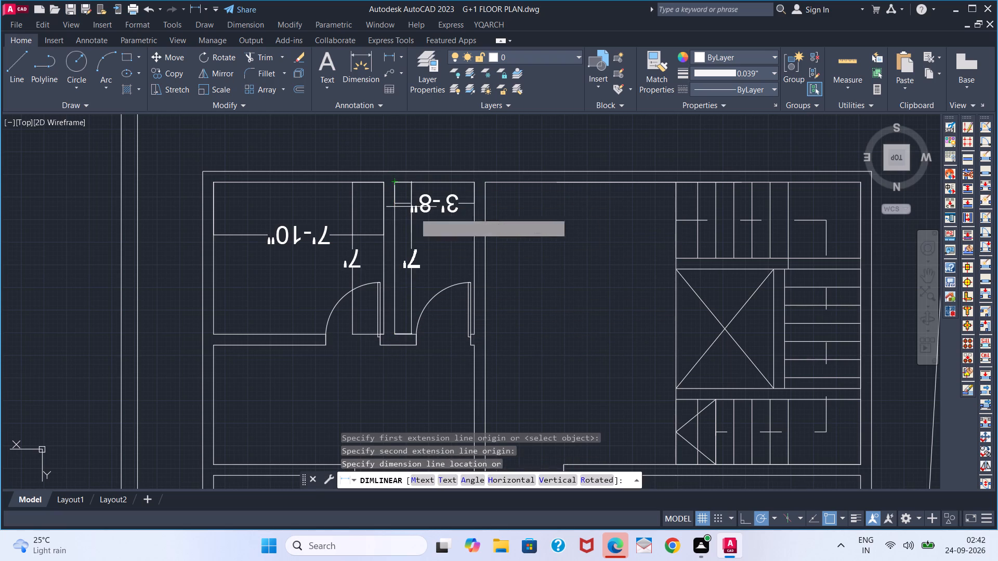
click(416, 218)
Add a linear dimension for the width of the space between the narrow room and the staircase, near the outer wall.
scroll(524, 231, down, 1)
middle_drag(529, 233, 483, 228)
middle_click(483, 228)
key(space)
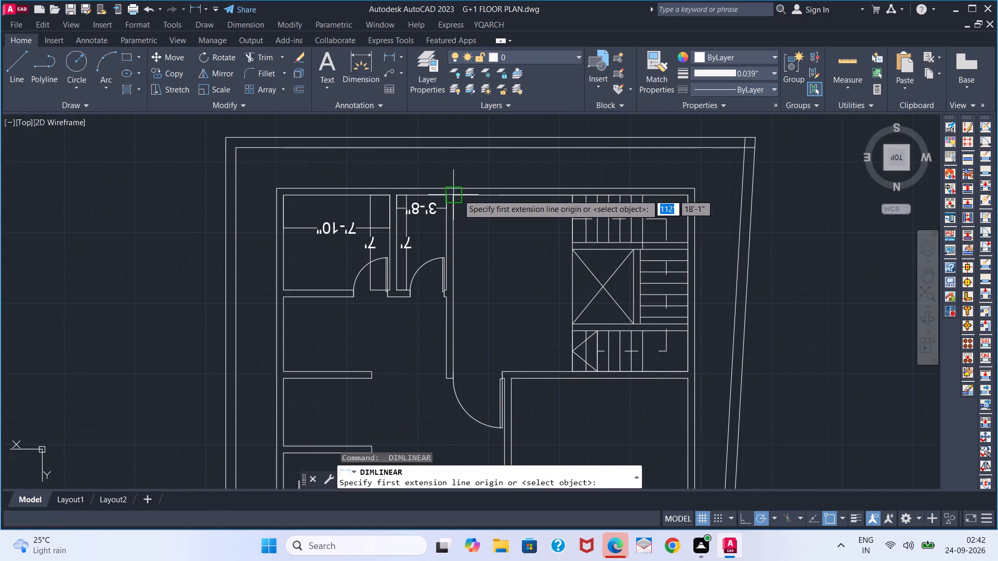
click(458, 194)
click(567, 197)
click(562, 218)
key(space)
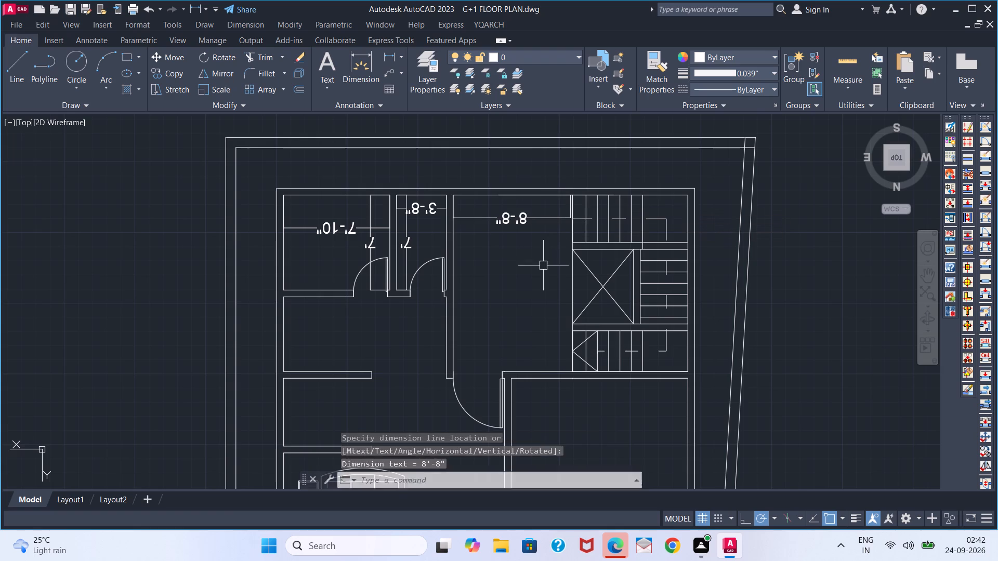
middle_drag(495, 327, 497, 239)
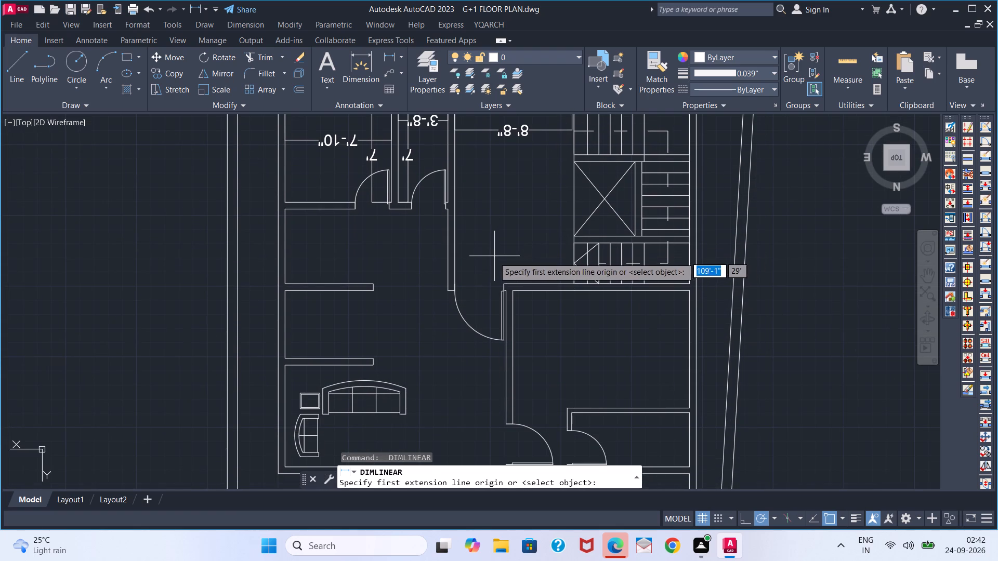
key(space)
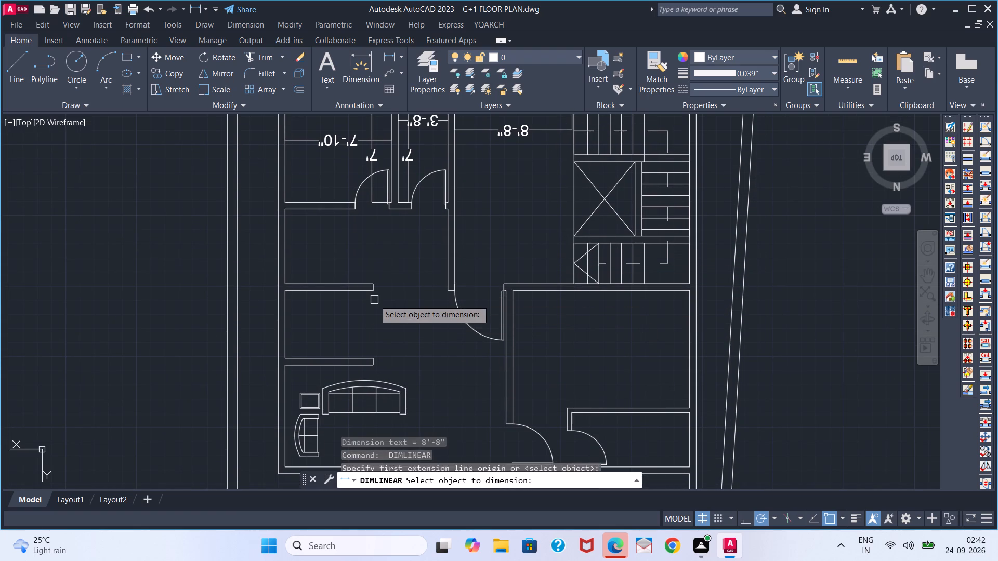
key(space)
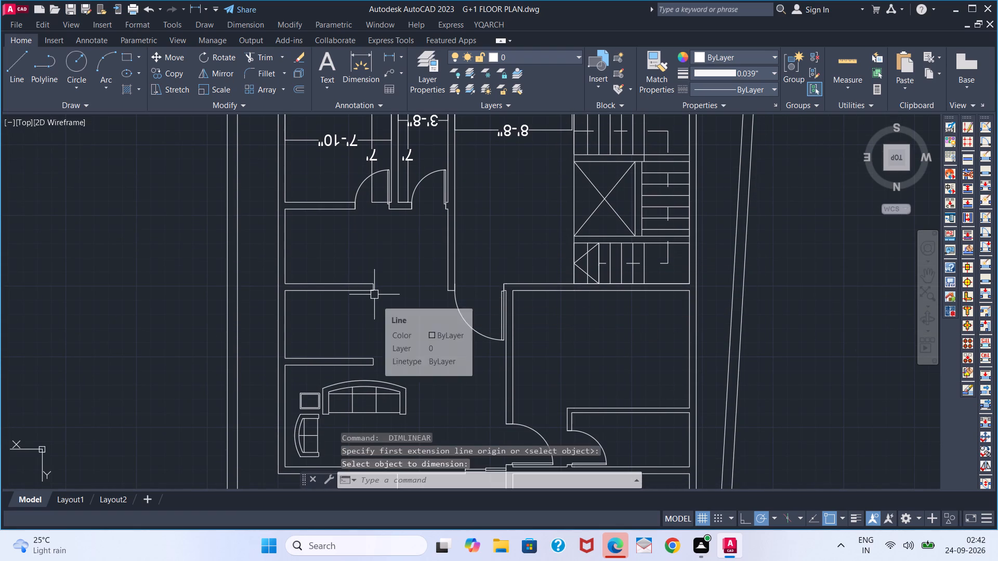
Add linear dimensions for the depth and width of the open recess between the two short walls behind the sofa.
click(382, 57)
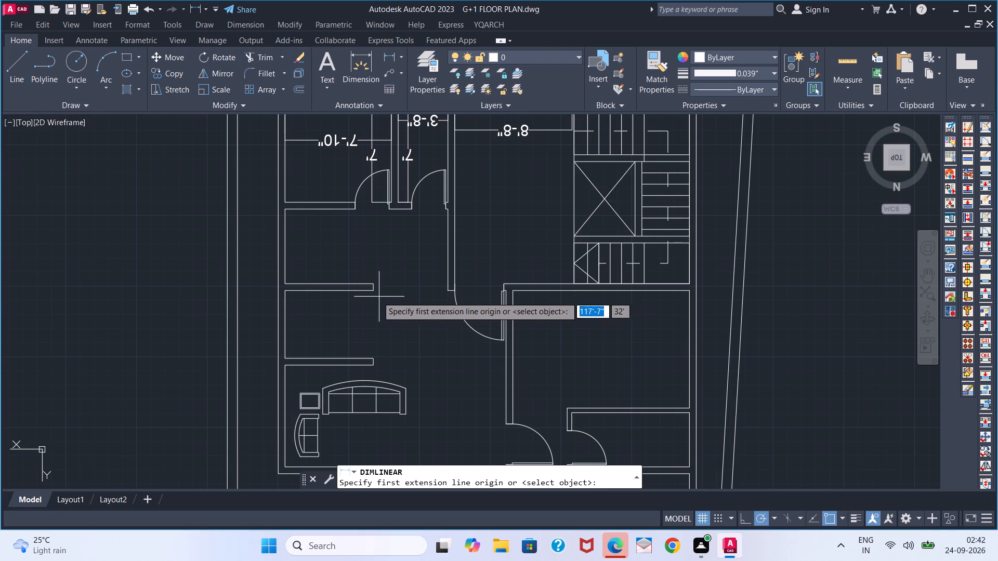
click(376, 297)
click(376, 353)
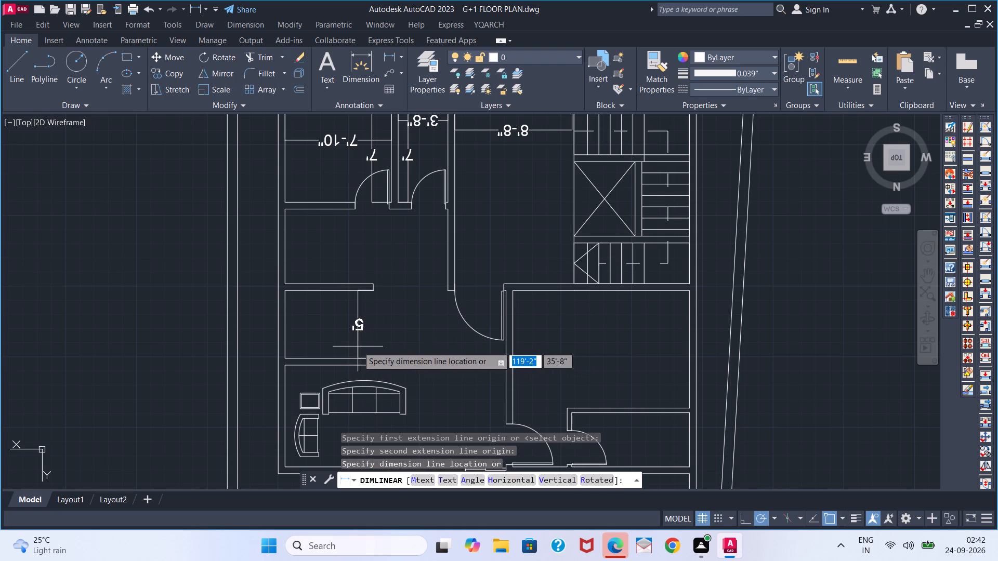
click(358, 346)
key(space)
click(290, 293)
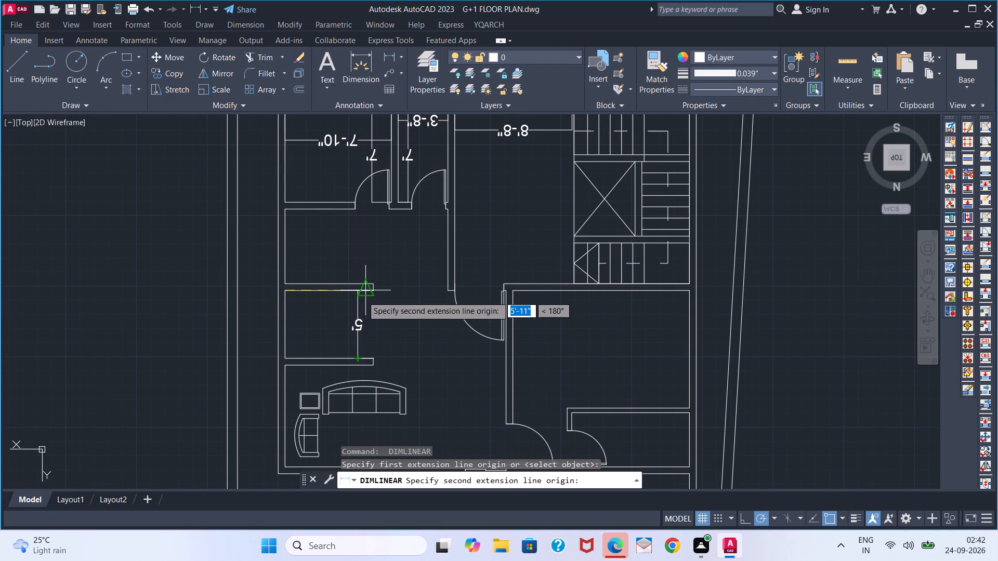
click(372, 296)
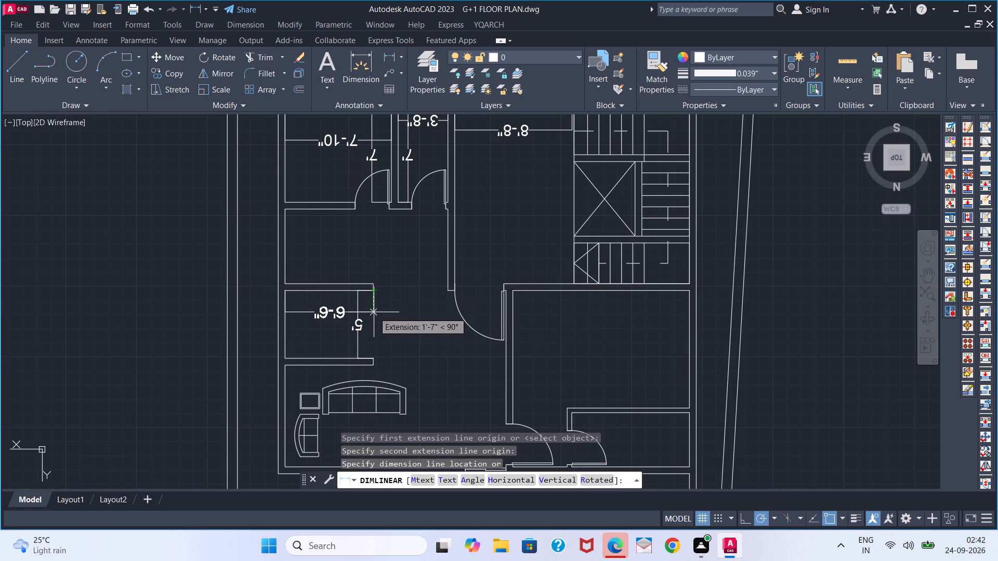
click(374, 313)
Add a linear dimension for the living area's depth, from the partition end beside the door to the opposite outer wall.
scroll(434, 343, down, 1)
middle_drag(436, 351, 346, 288)
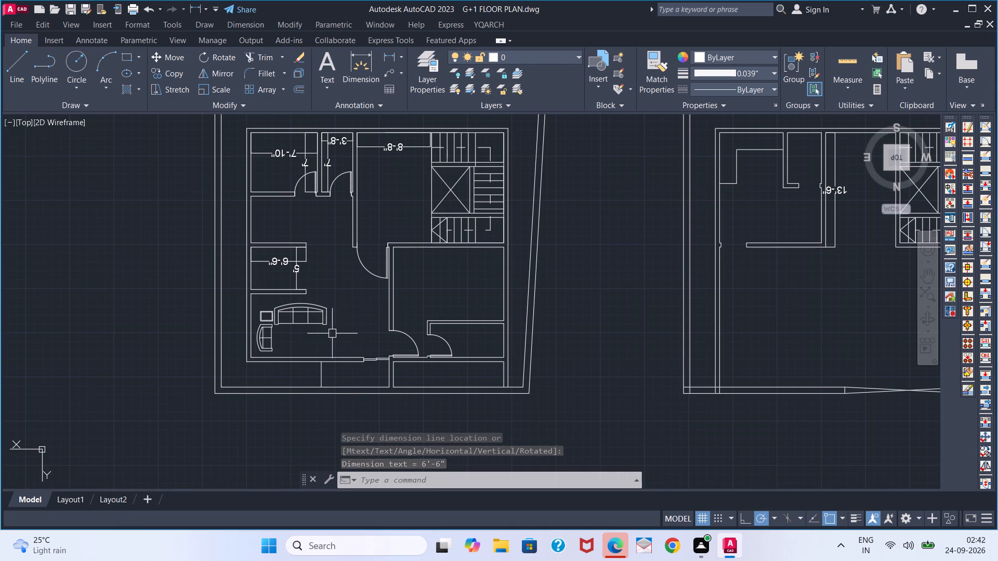
scroll(323, 336, up, 1)
scroll(344, 295, down, 1)
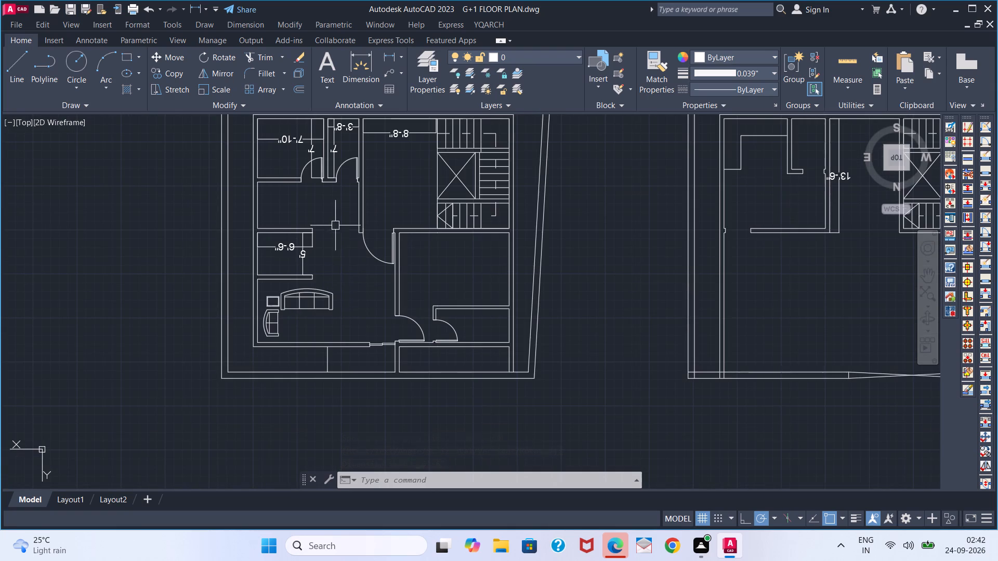
key(space)
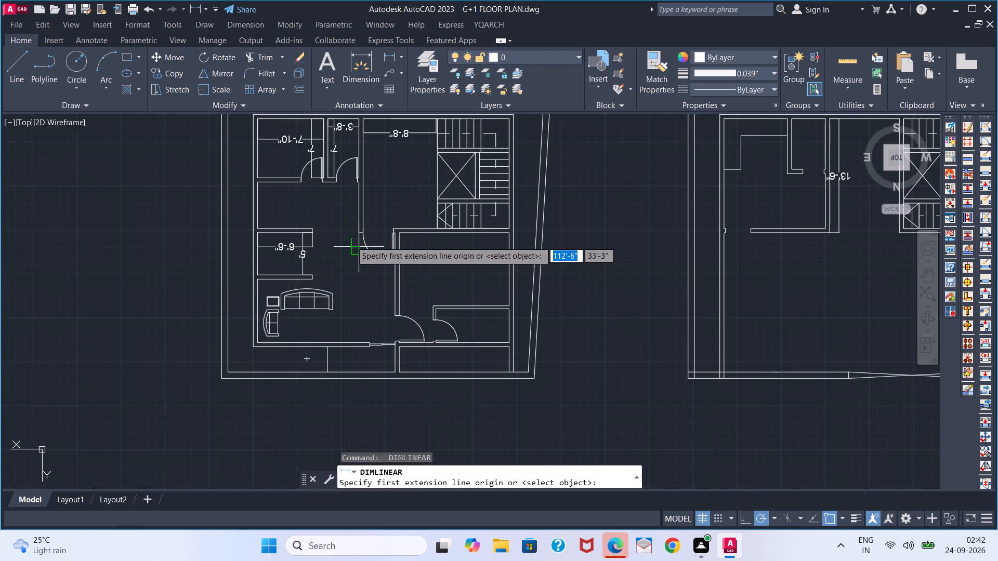
scroll(352, 236, up, 2)
click(355, 227)
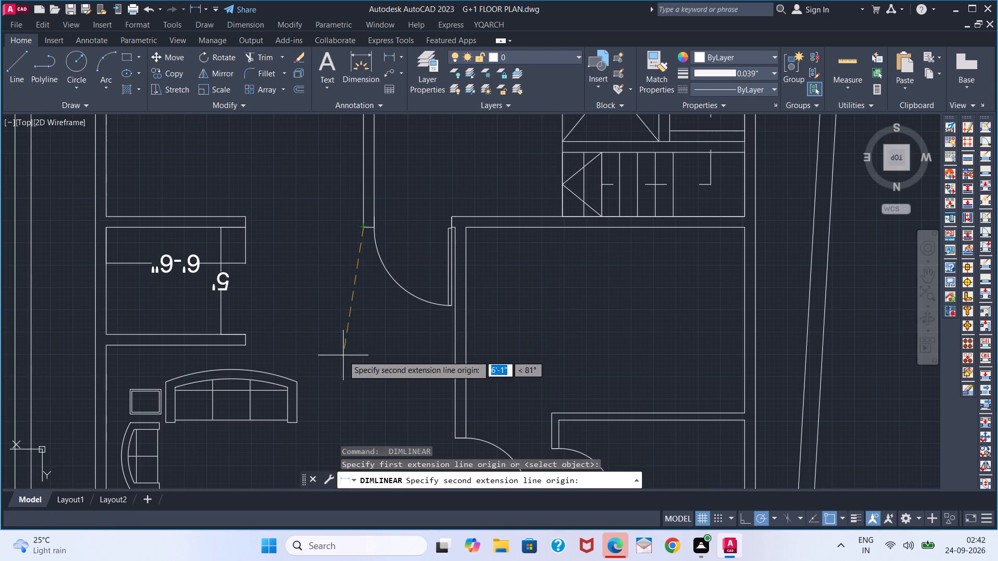
middle_drag(365, 353, 335, 190)
scroll(335, 211, up, 1)
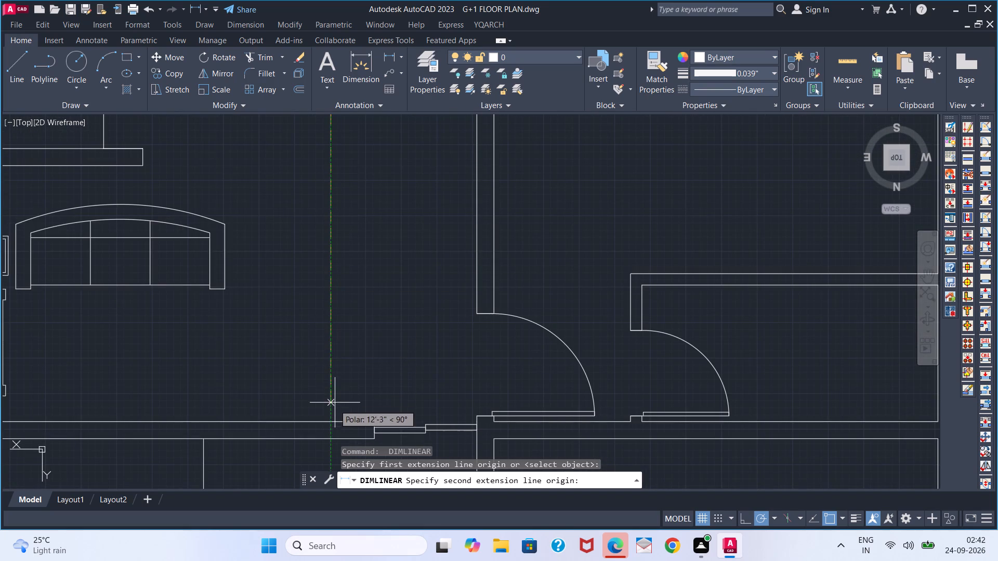
click(334, 415)
click(326, 408)
Add a linear dimension for the living area's full width, placing it just inside the outer wall with the sliding opening.
scroll(329, 350, down, 2)
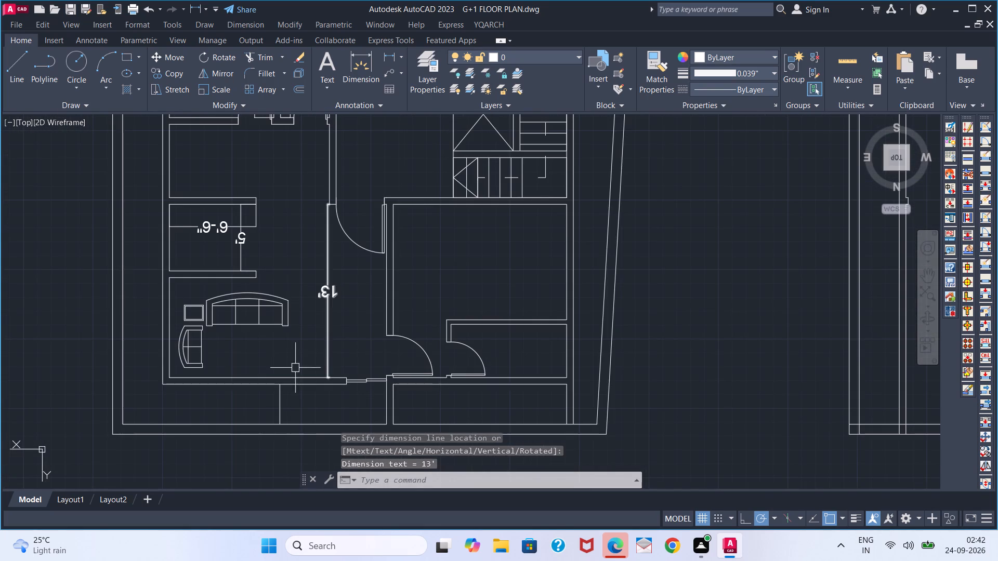
key(space)
click(176, 376)
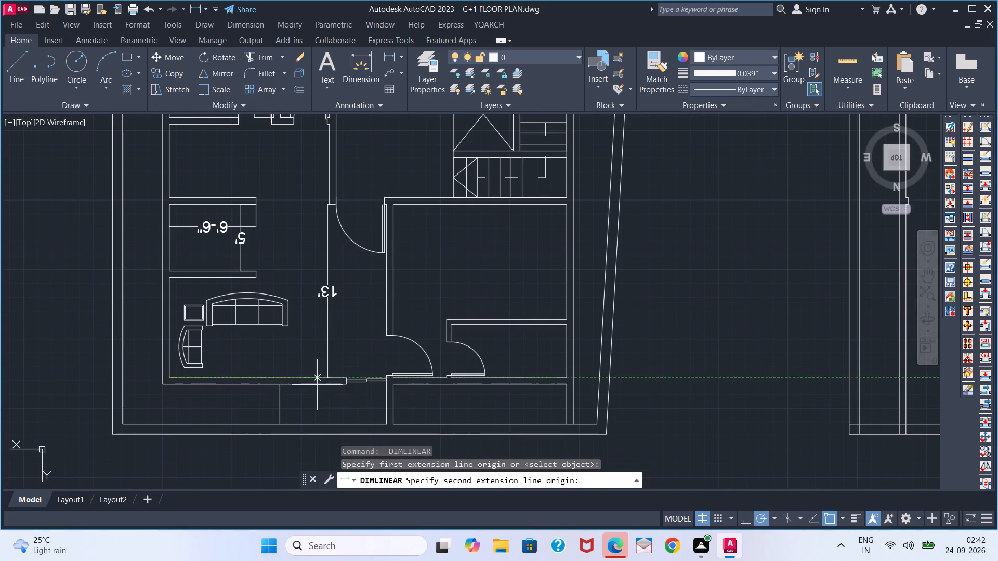
scroll(368, 379, up, 3)
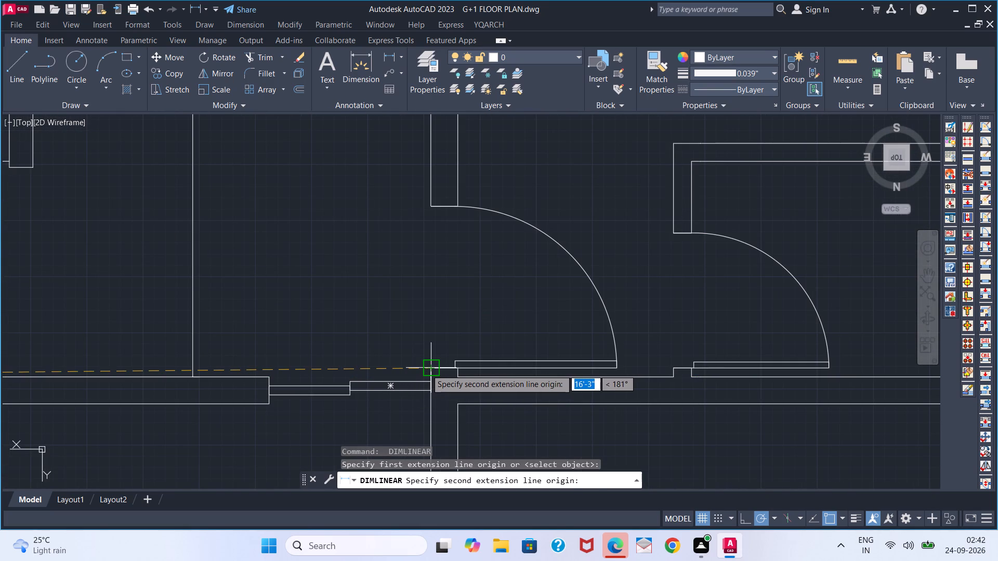
click(426, 376)
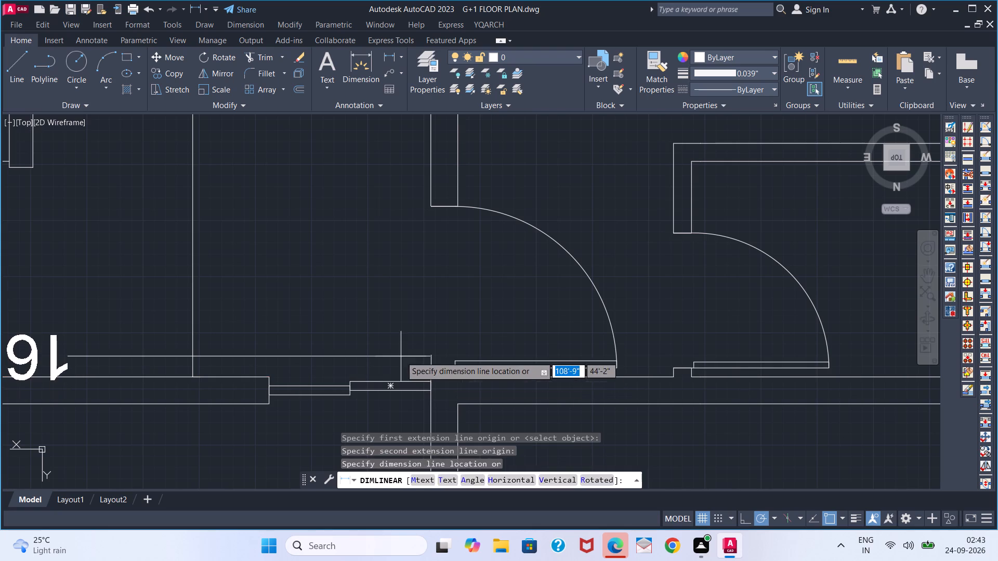
click(401, 356)
Add linear dimensions for the depth and width of the large room next to the living area, placing both inside it.
scroll(319, 335, down, 2)
scroll(221, 301, down, 1)
middle_drag(221, 296, 213, 349)
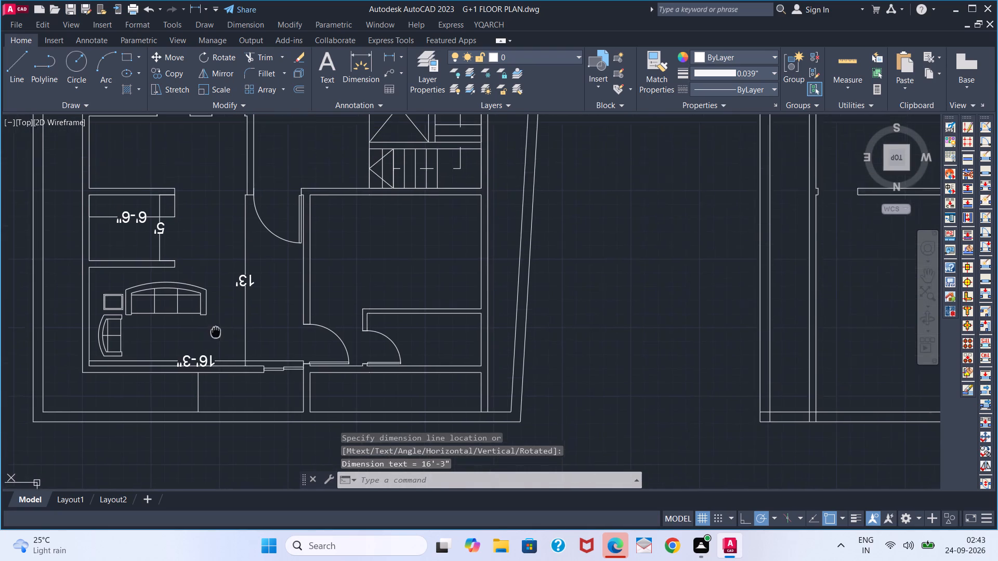
middle_drag(213, 349, 212, 359)
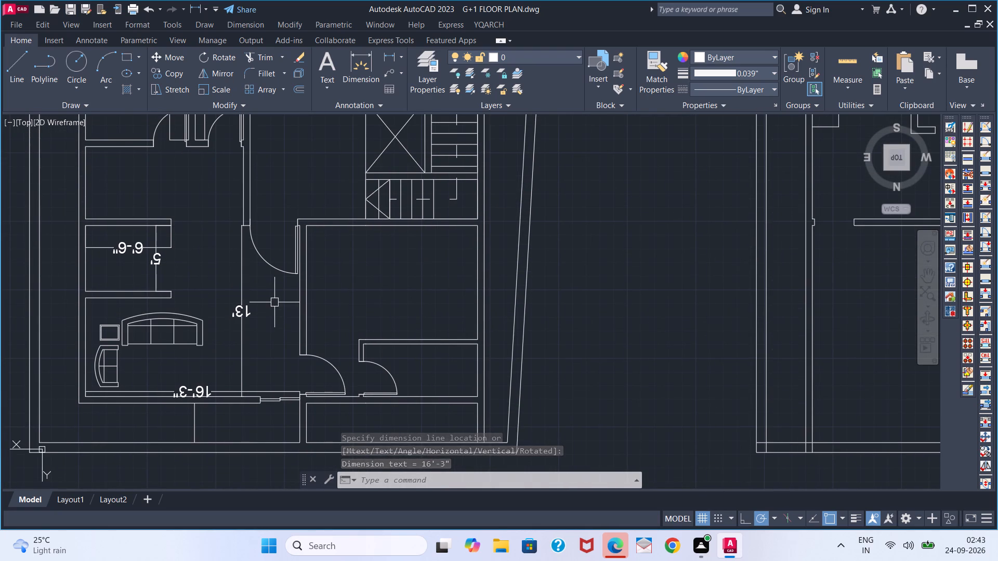
middle_drag(281, 322, 297, 360)
key(space)
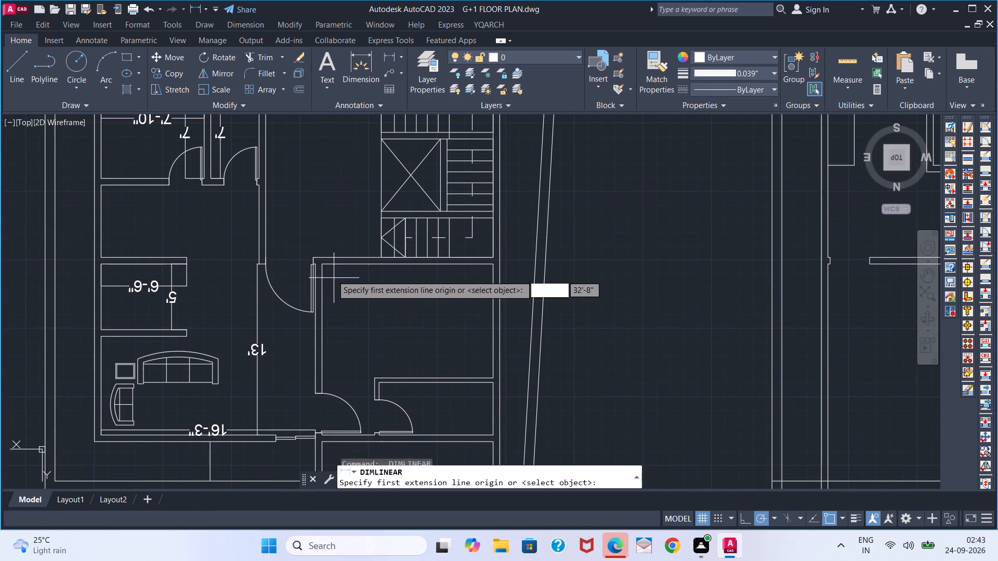
click(488, 272)
middle_drag(473, 330, 414, 276)
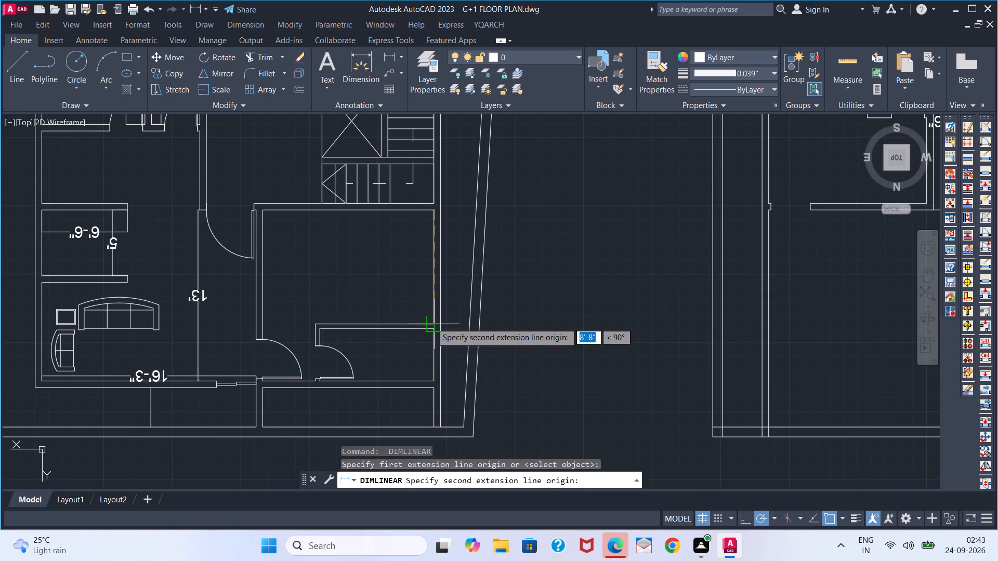
click(431, 323)
click(405, 315)
key(space)
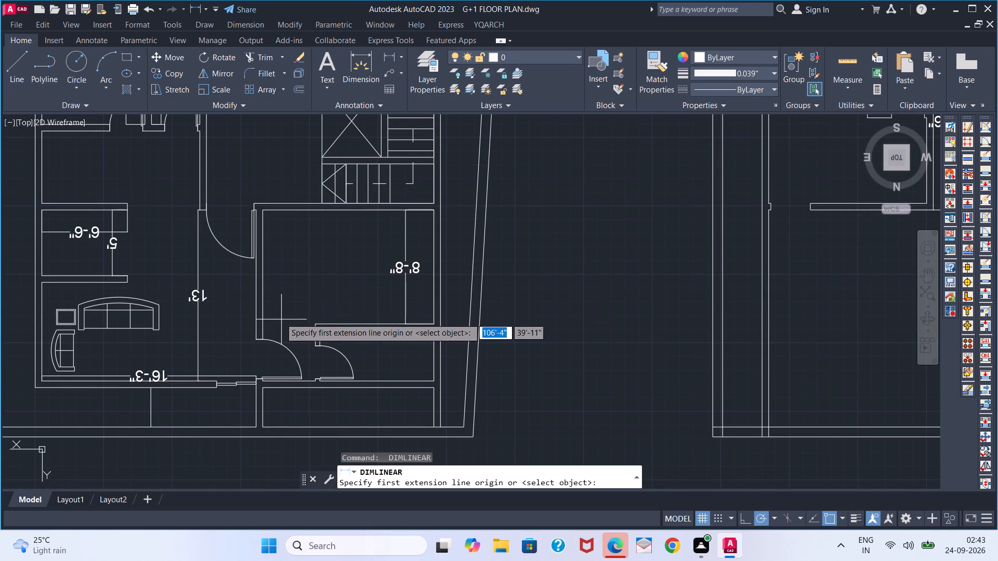
click(260, 218)
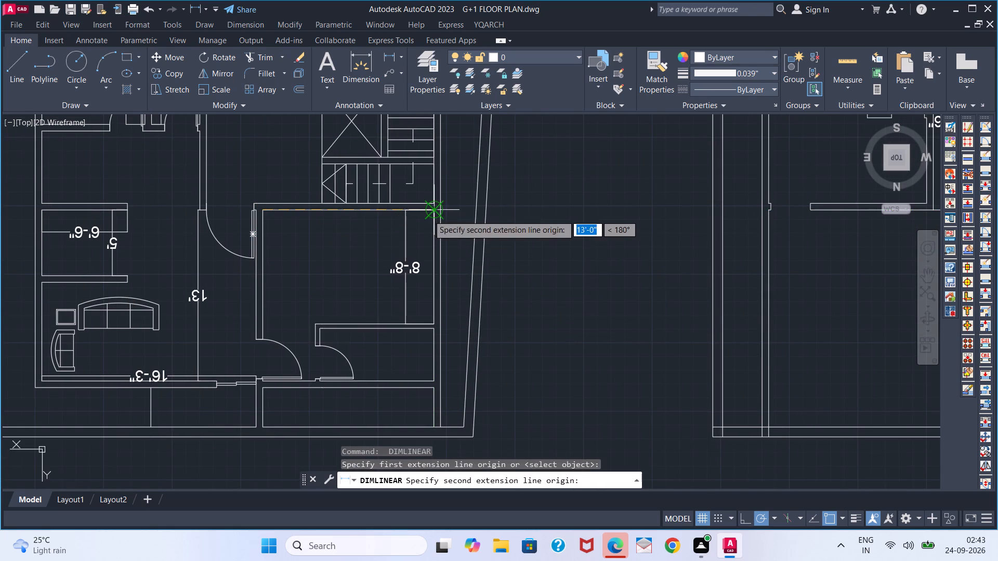
click(428, 215)
click(425, 230)
Add linear dimensions for the depth and width of the small room with a door below the large room.
key(space)
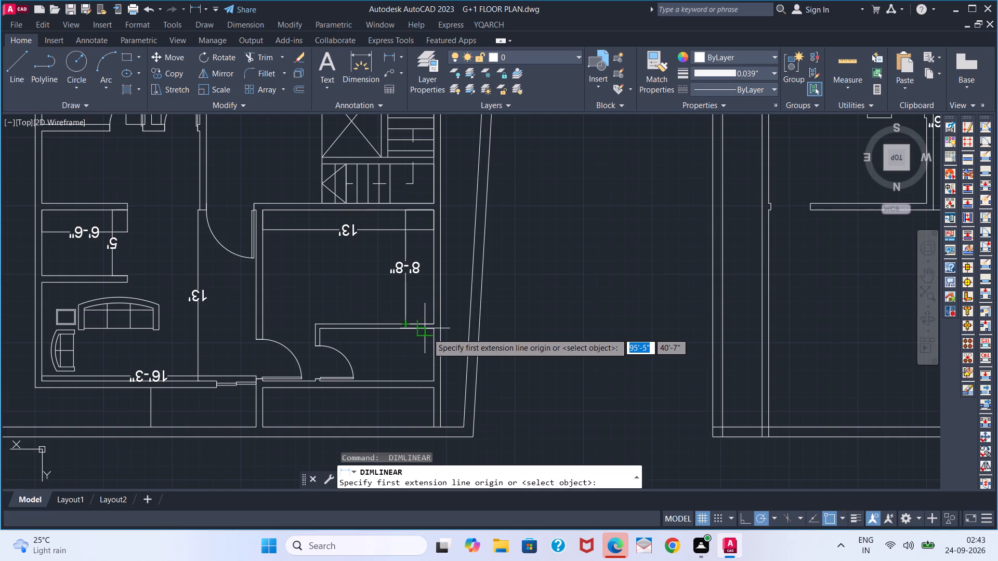
click(431, 333)
click(432, 375)
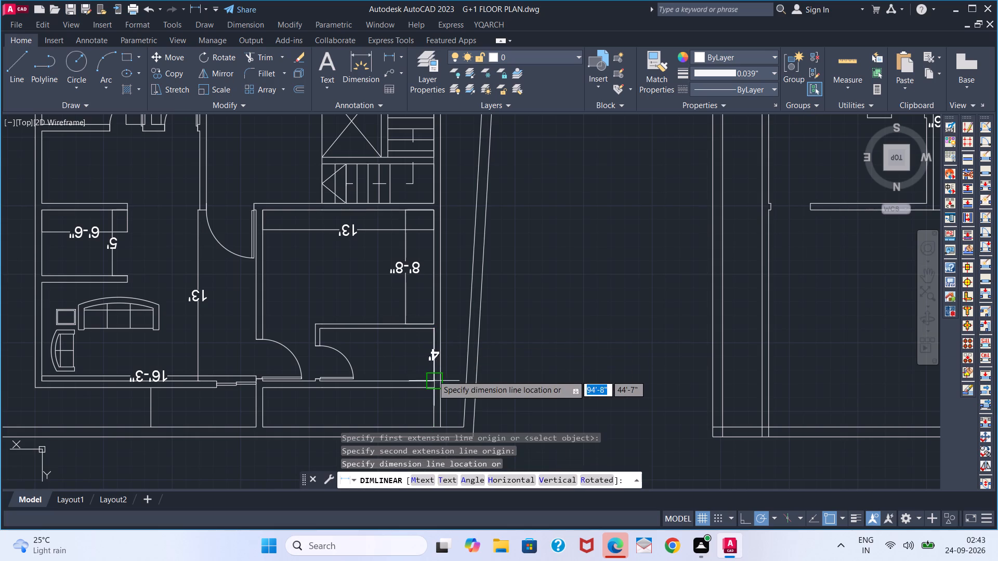
click(426, 374)
key(space)
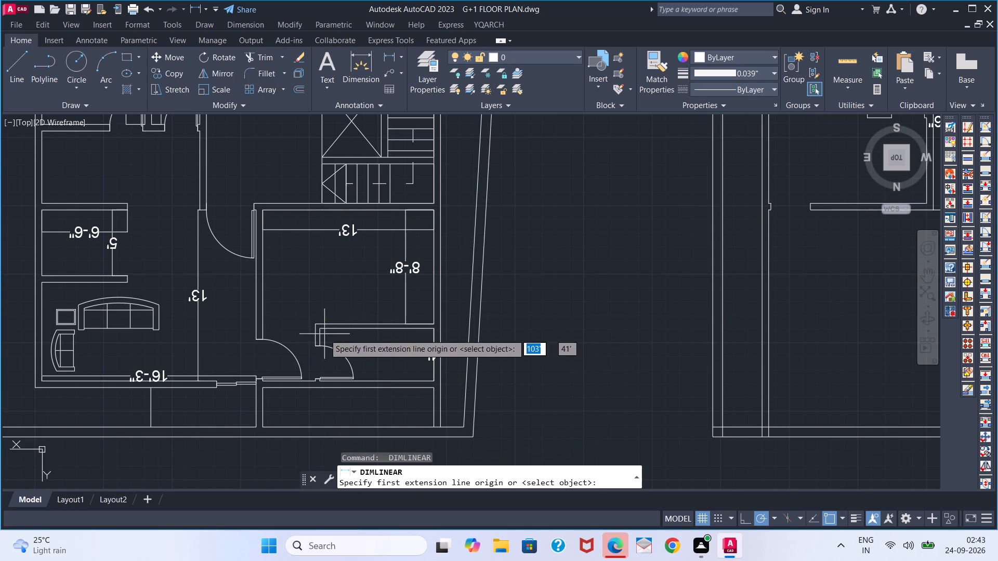
click(324, 334)
click(431, 341)
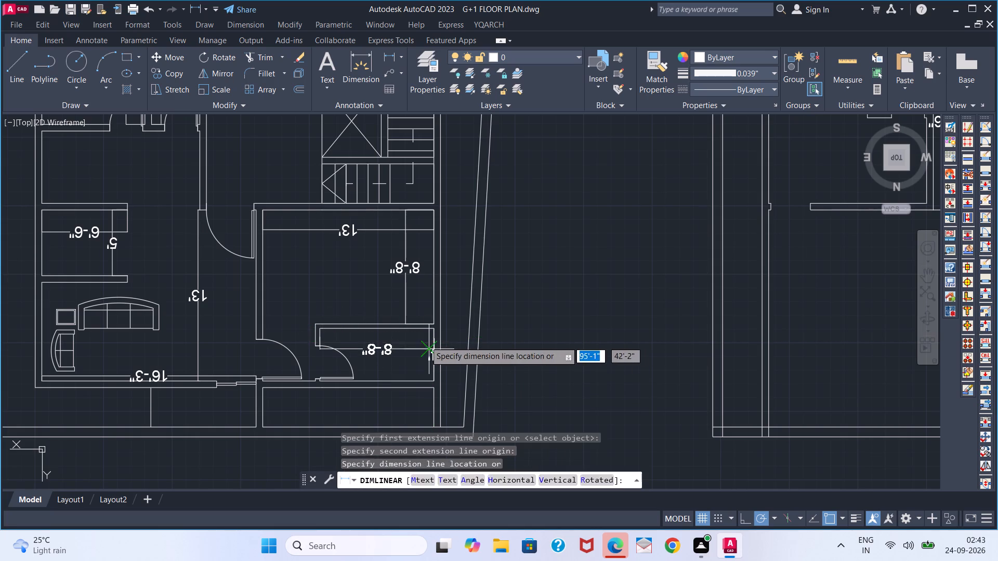
click(425, 341)
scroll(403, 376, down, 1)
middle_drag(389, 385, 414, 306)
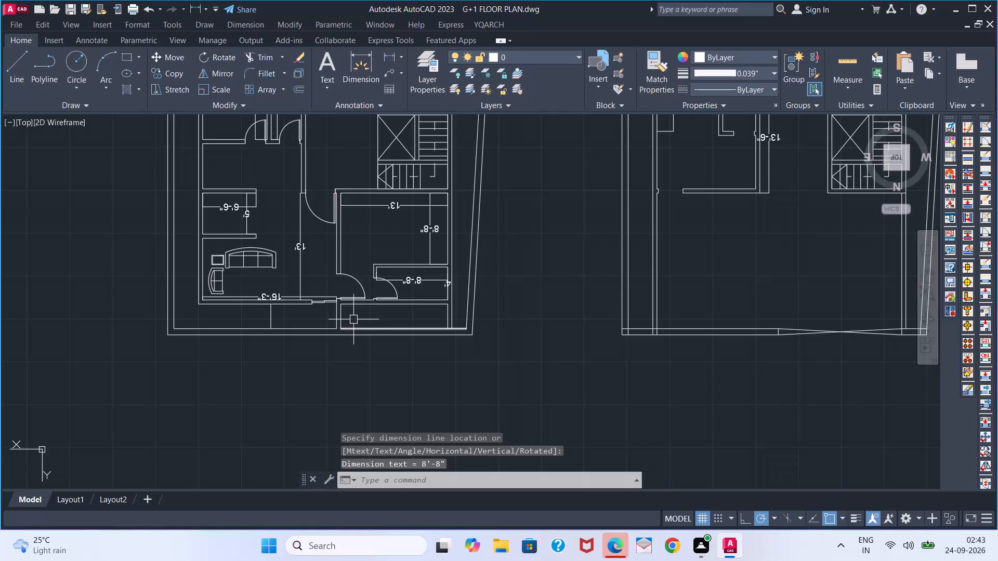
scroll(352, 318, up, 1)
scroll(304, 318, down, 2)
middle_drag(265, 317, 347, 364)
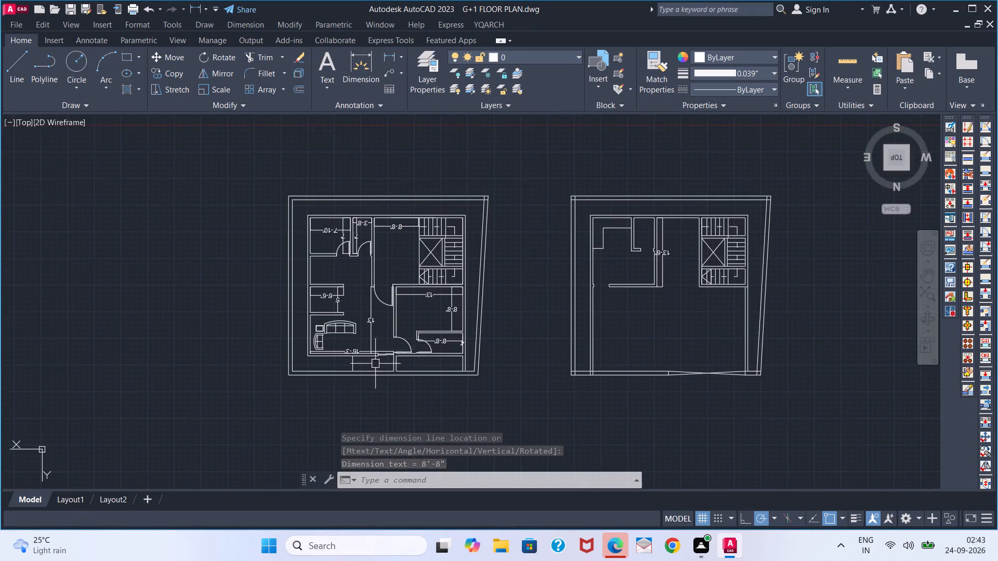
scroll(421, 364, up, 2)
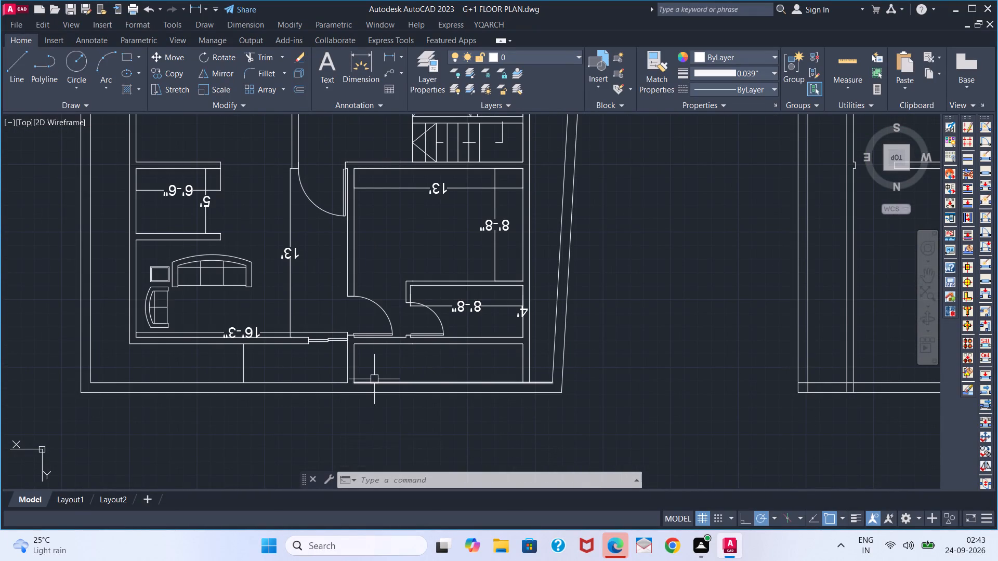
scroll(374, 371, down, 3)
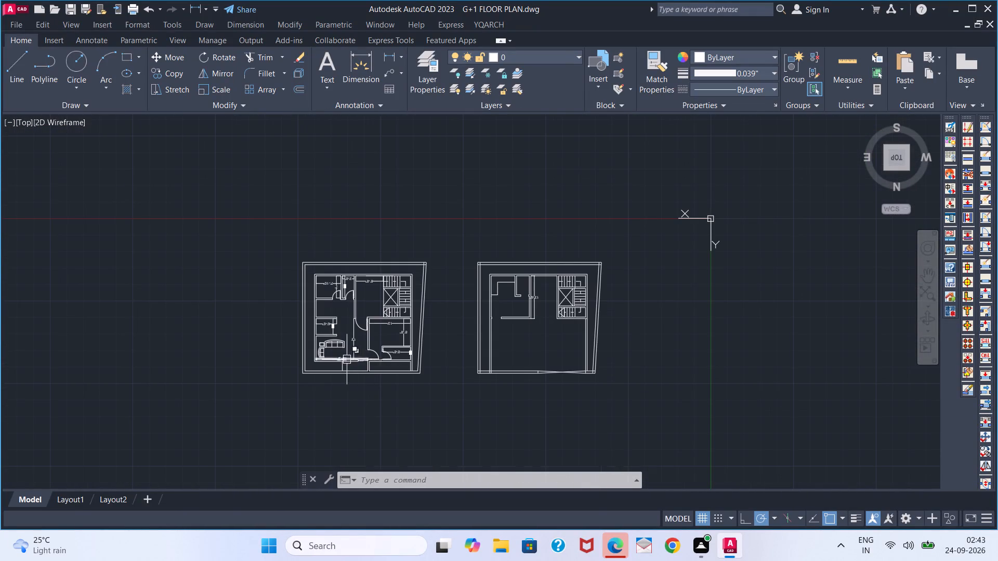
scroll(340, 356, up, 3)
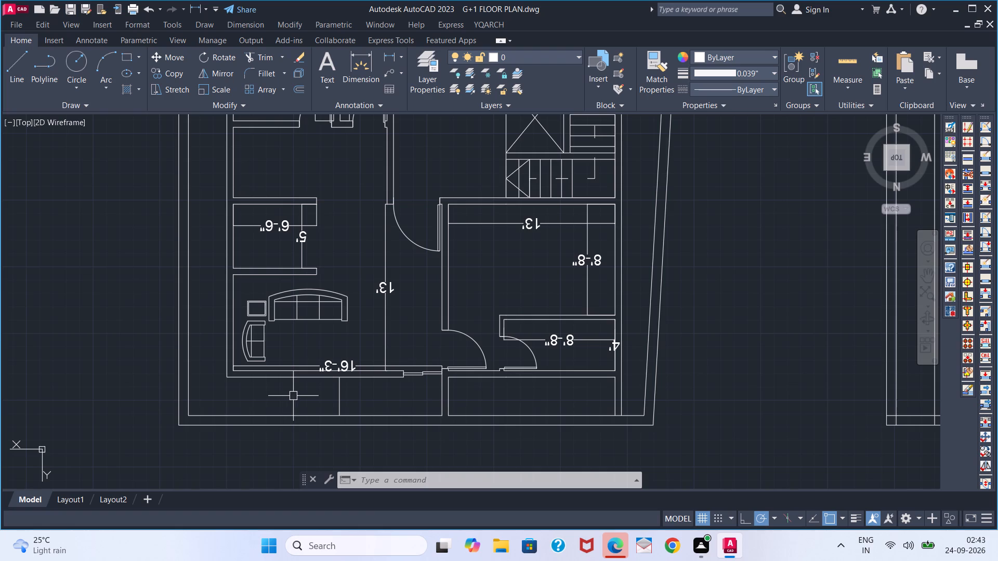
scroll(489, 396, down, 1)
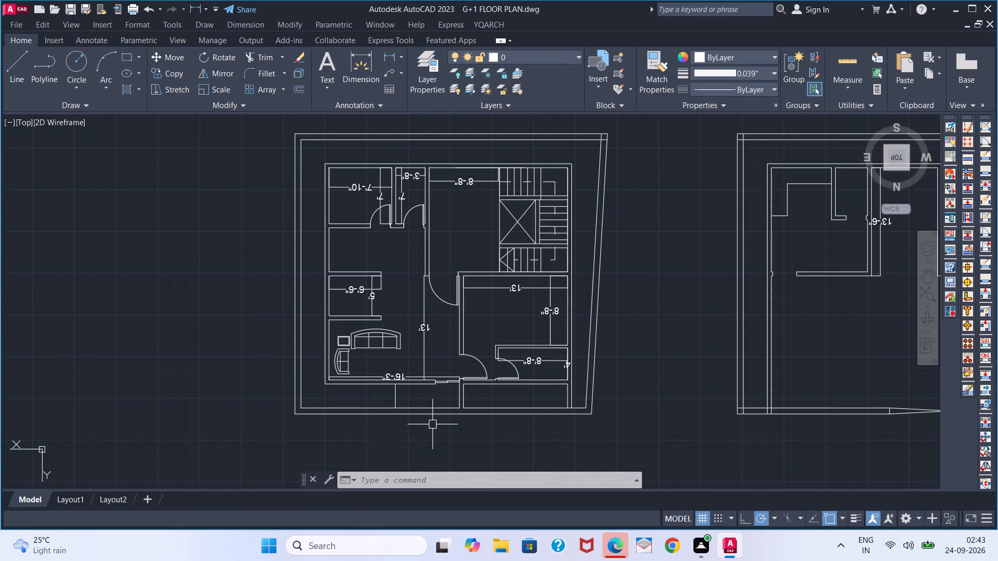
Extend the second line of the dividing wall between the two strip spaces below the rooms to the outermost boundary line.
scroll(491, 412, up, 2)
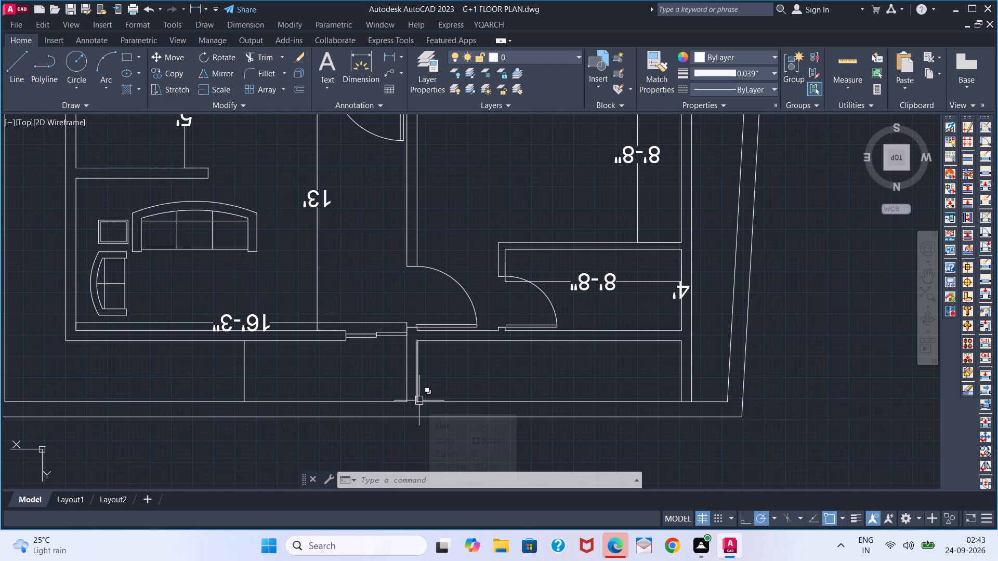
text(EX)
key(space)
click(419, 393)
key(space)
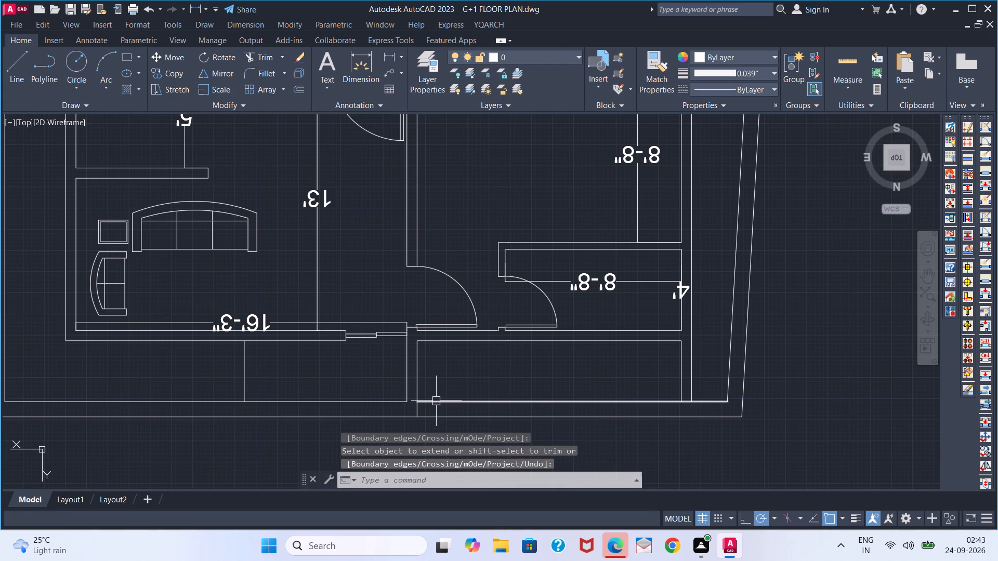
Extend the inner boundary line and the house's outer wall line across the dividing wall's thickness to its line nearest the living area.
middle_drag(461, 385, 542, 352)
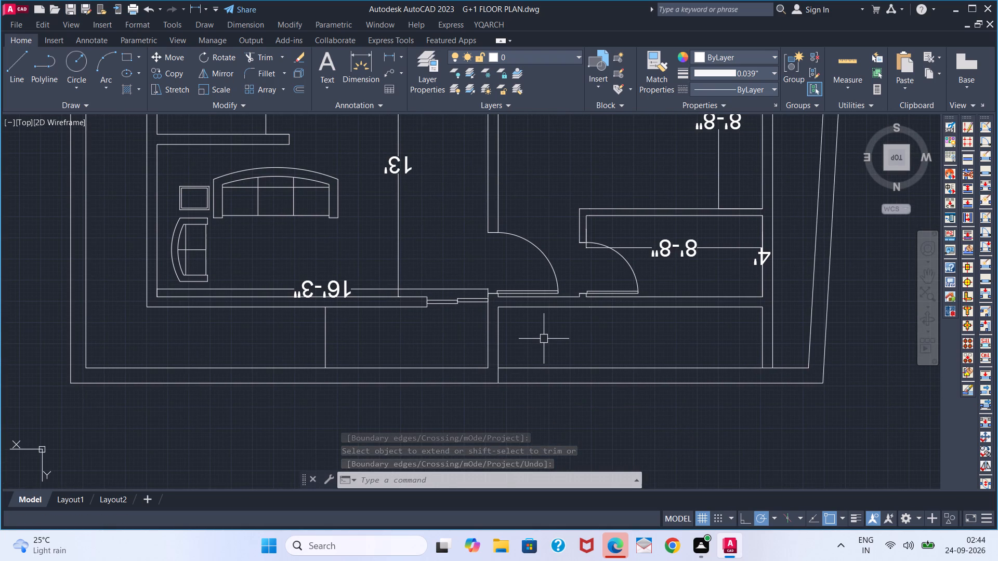
key(e)
text(X)
key(space)
click(512, 370)
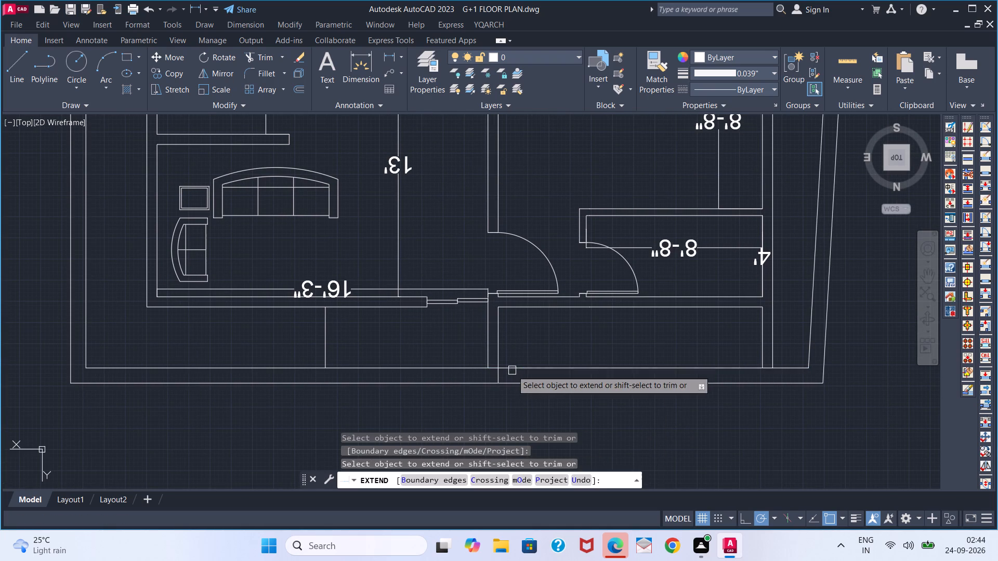
click(528, 305)
key(space)
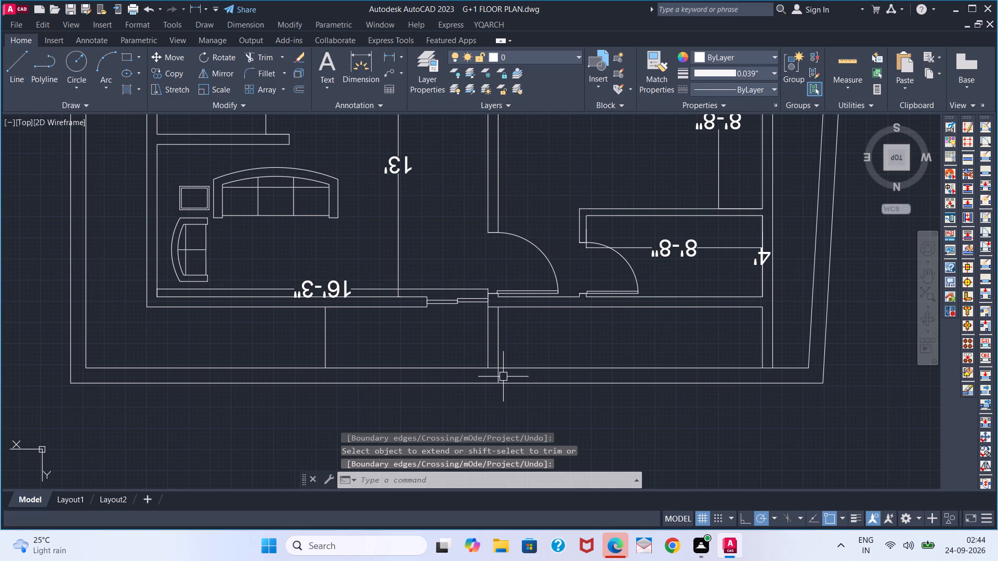
Erase the dividing wall's second line, farther from the living area, leaving a single divider line.
click(498, 378)
key(Delete)
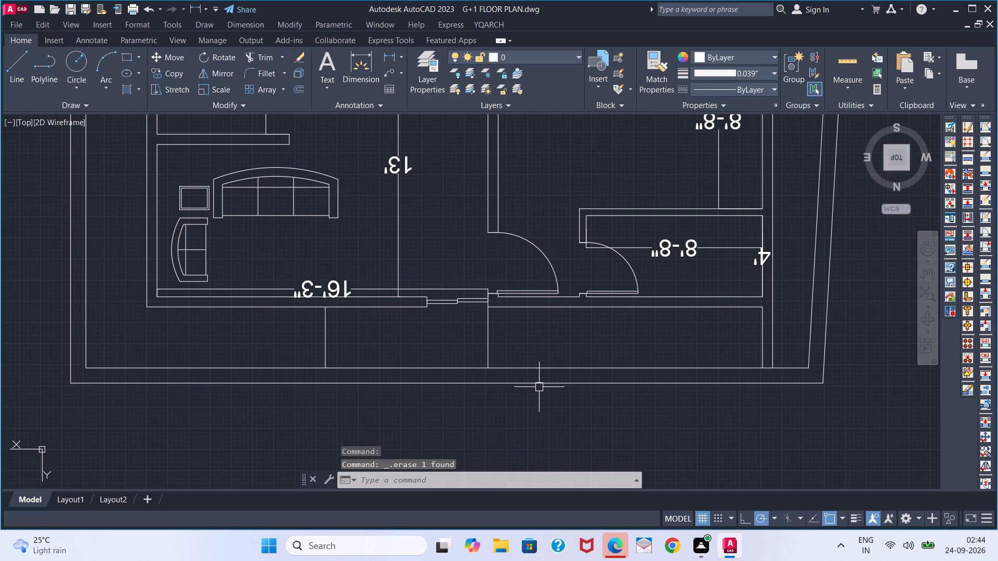
Extend the two single cross lines in the strip outside the living area to the outermost boundary line.
scroll(520, 351, down, 1)
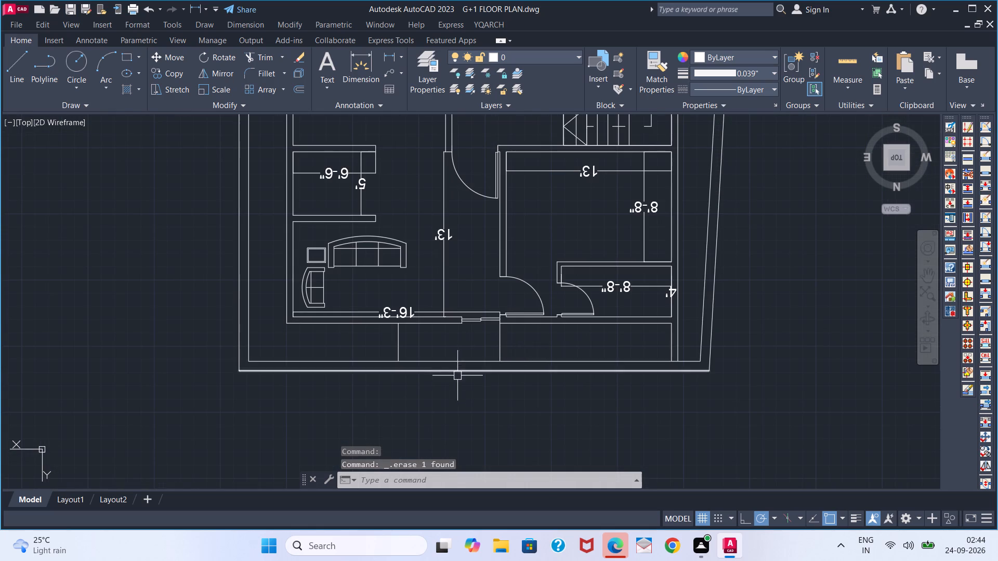
middle_drag(334, 376, 390, 403)
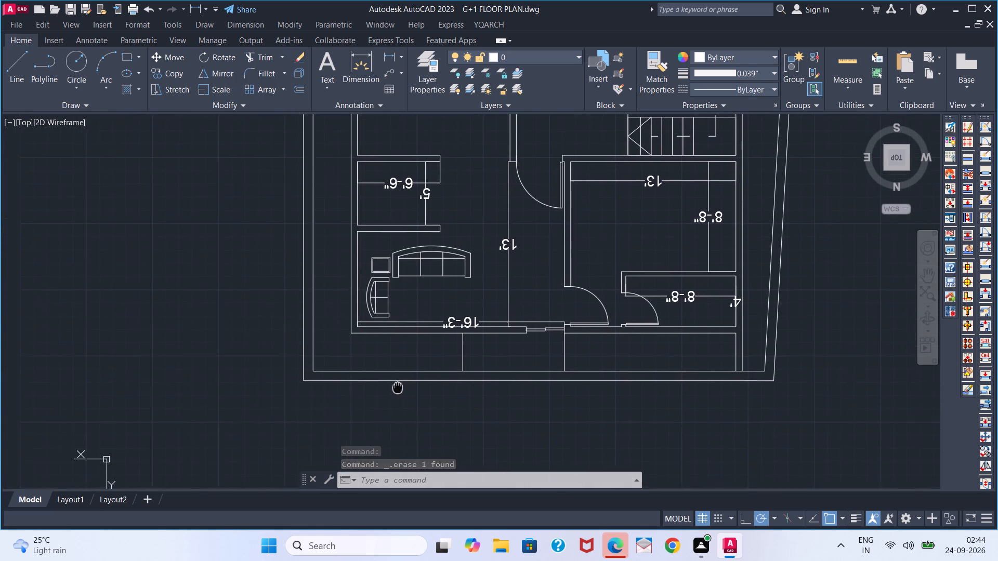
middle_drag(390, 403, 380, 439)
scroll(373, 370, down, 2)
scroll(391, 394, up, 2)
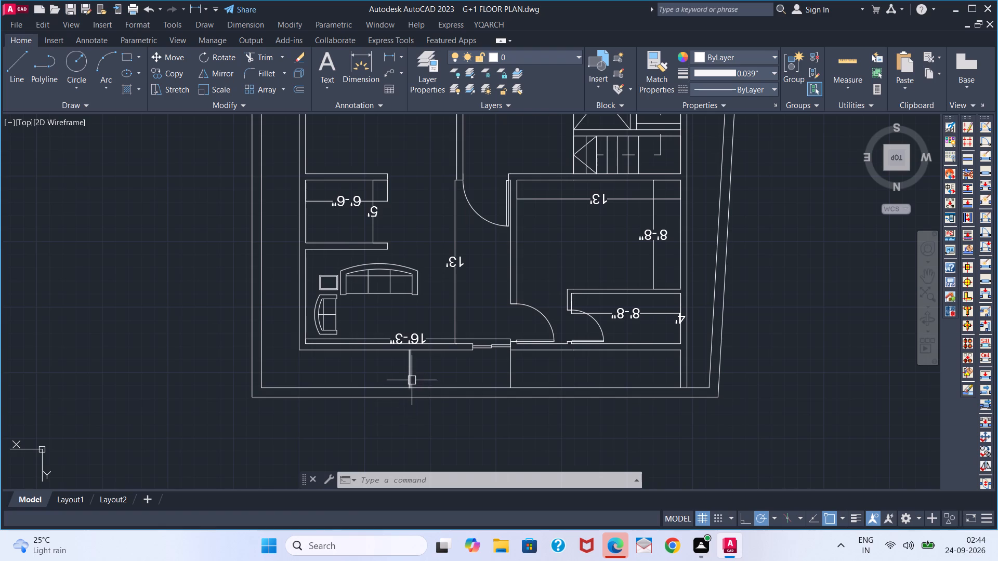
text(EX)
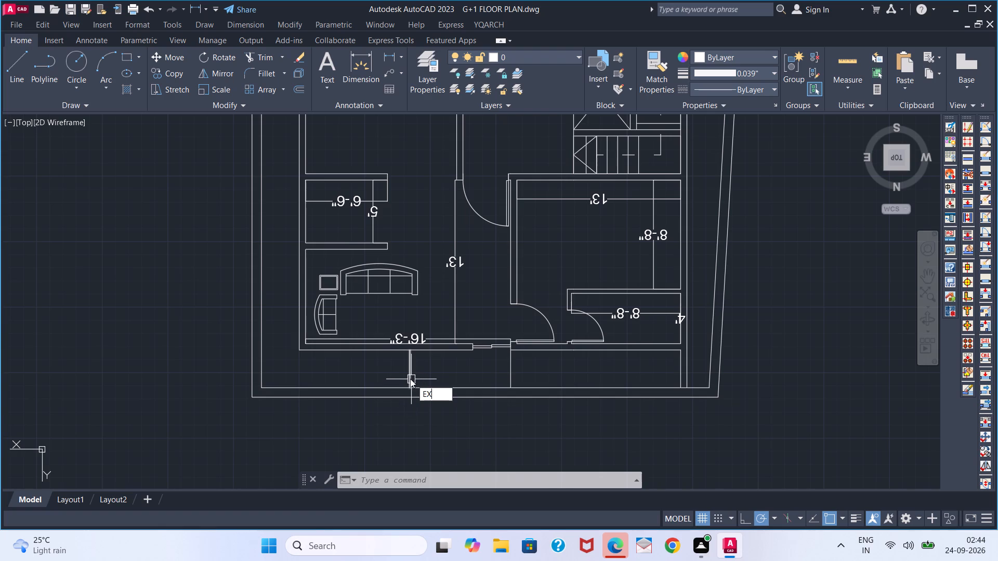
key(space)
click(410, 376)
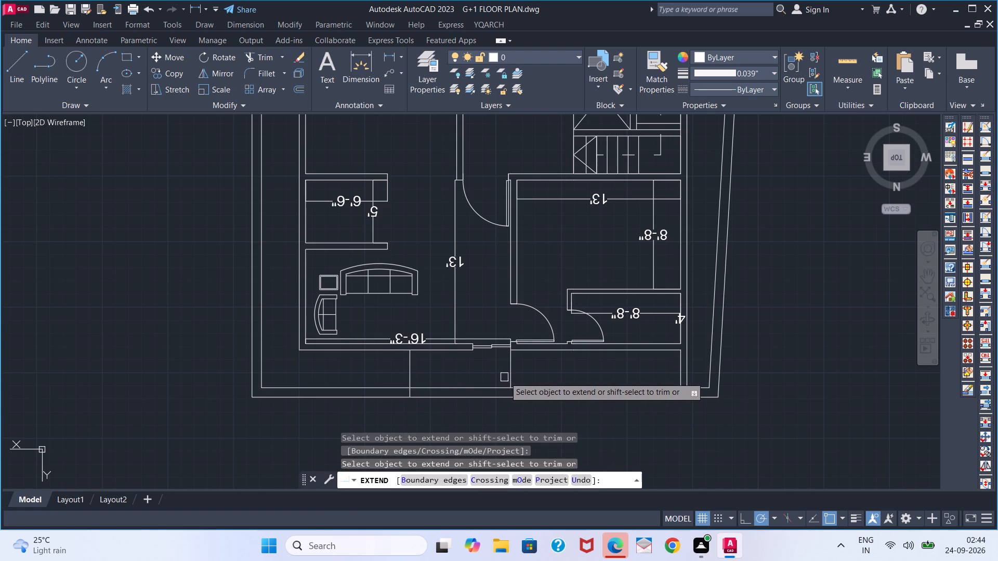
click(509, 377)
key(space)
Extend the house's outer wall line below the rooms both ways to the inner lines of the side boundaries.
key(space)
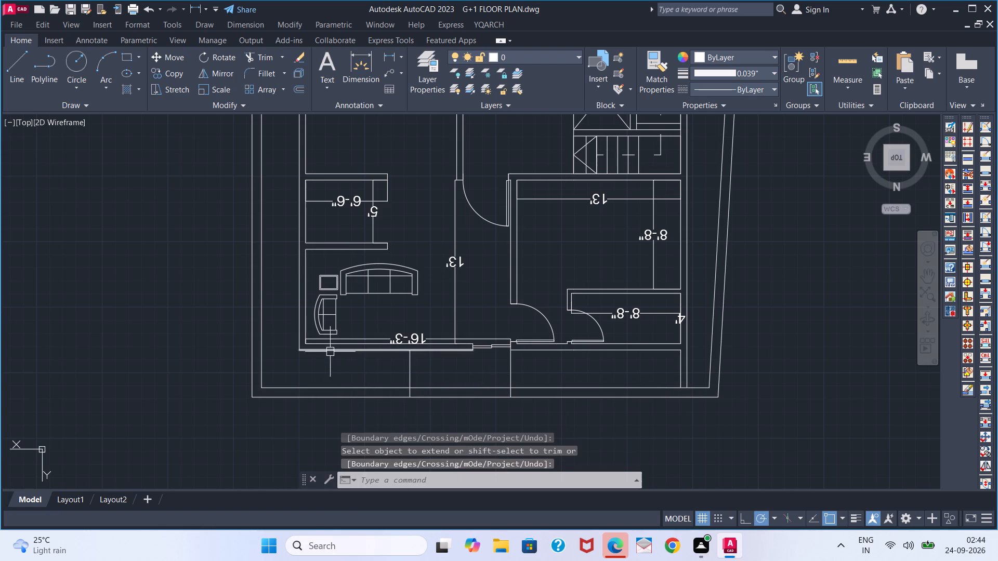
click(330, 352)
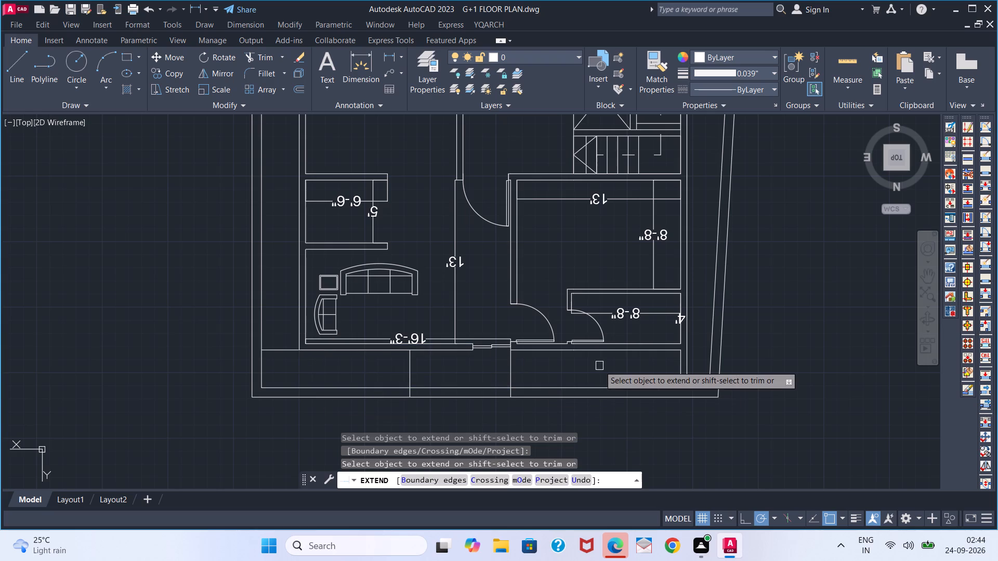
click(638, 351)
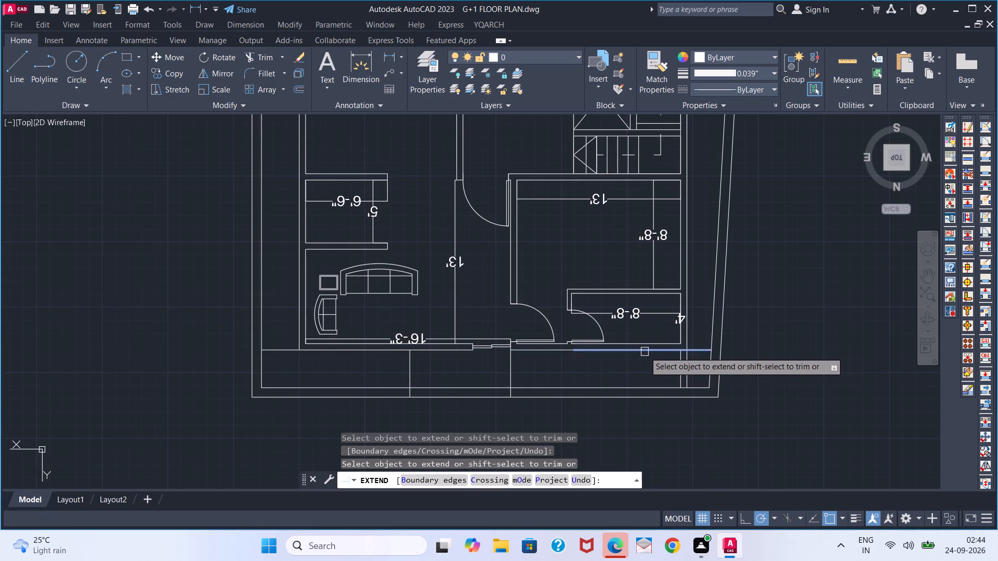
click(645, 352)
key(space)
Trim the inner of the two wall lines crossing the strip beyond the house corner near the slanted boundary.
text(TR)
key(space)
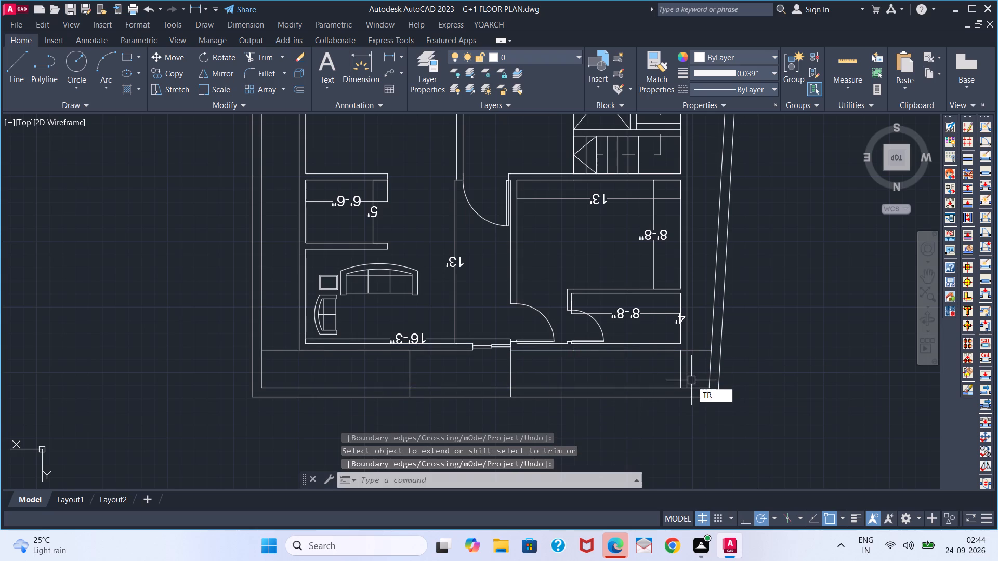
click(679, 378)
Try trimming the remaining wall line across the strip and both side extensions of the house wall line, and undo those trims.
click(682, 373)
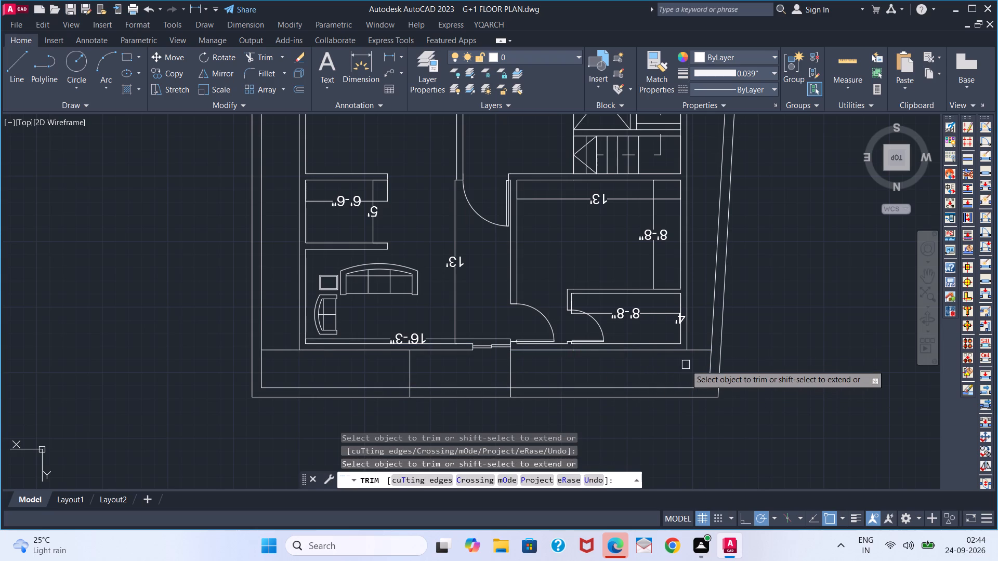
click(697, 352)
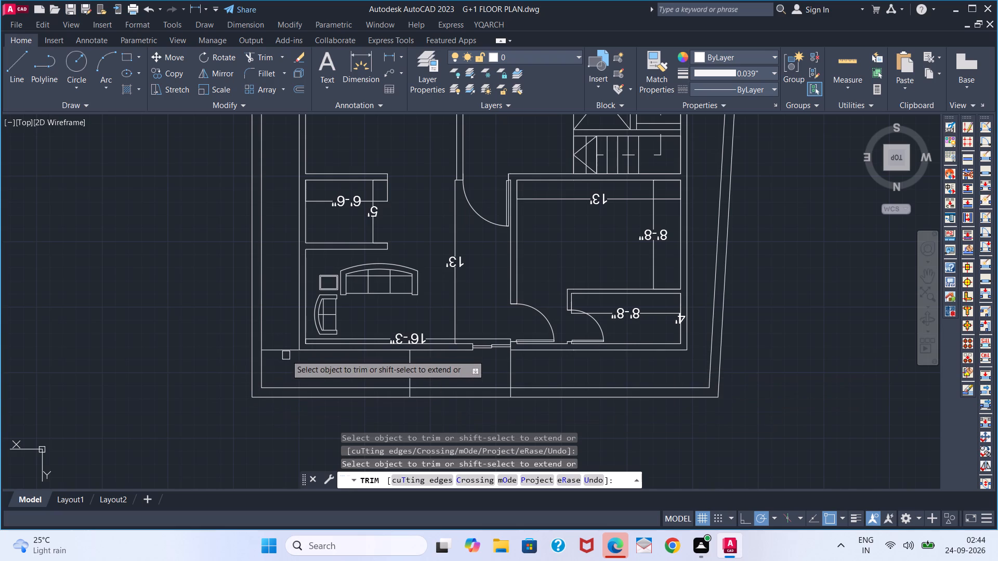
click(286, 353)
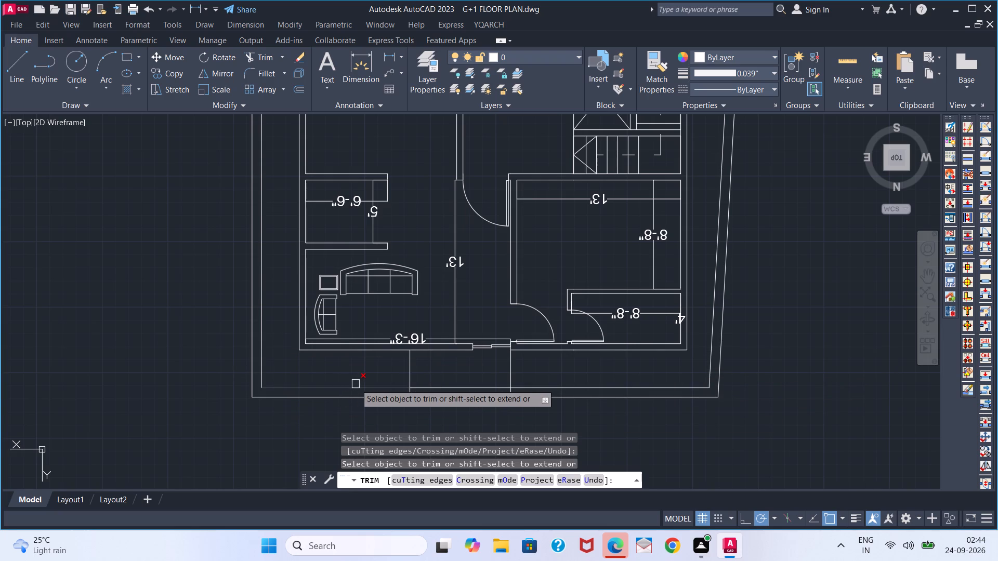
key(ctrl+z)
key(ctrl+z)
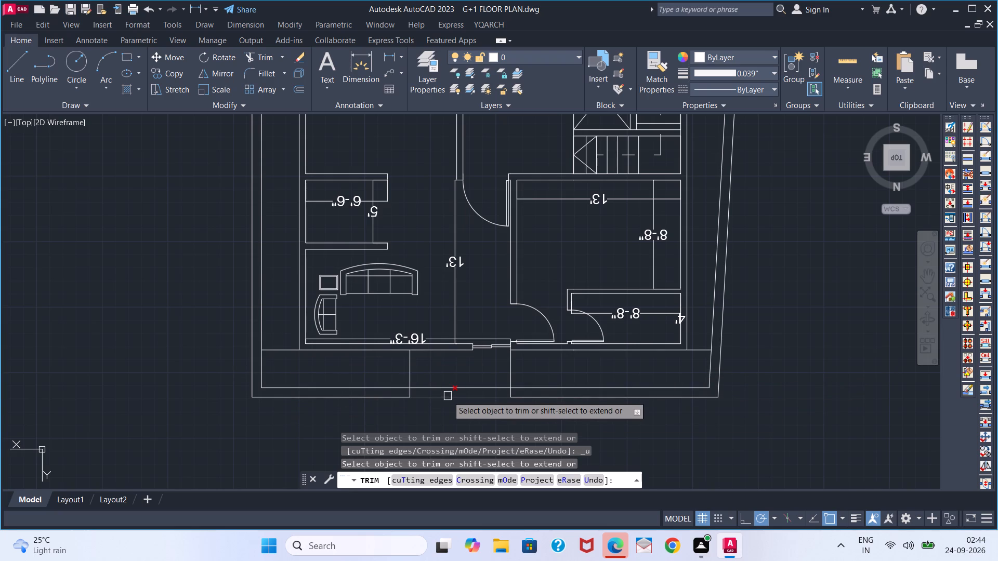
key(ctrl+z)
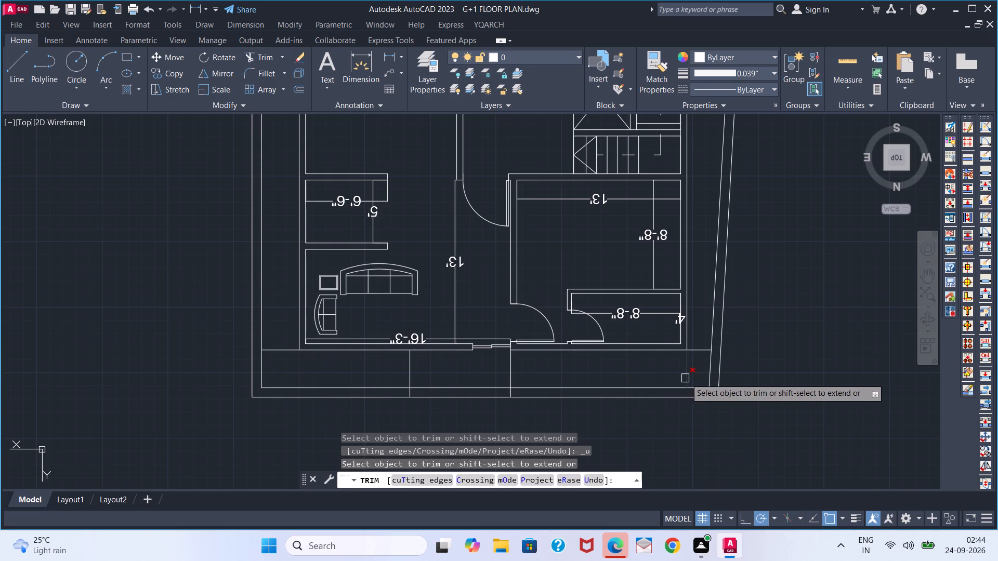
Trim the remaining wall line at the house corner, and the inner boundary line on both sides of the two cross lines.
click(686, 373)
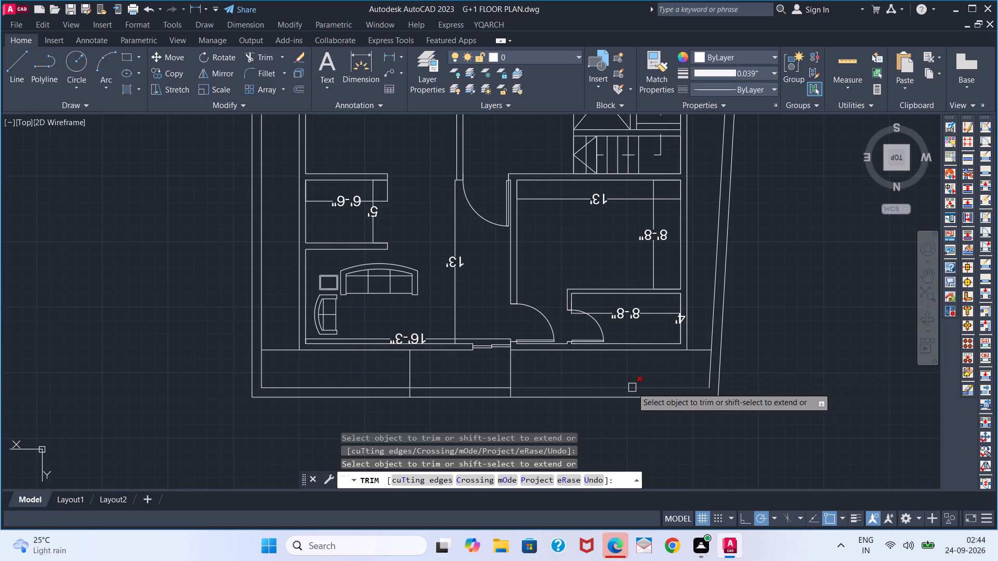
click(632, 388)
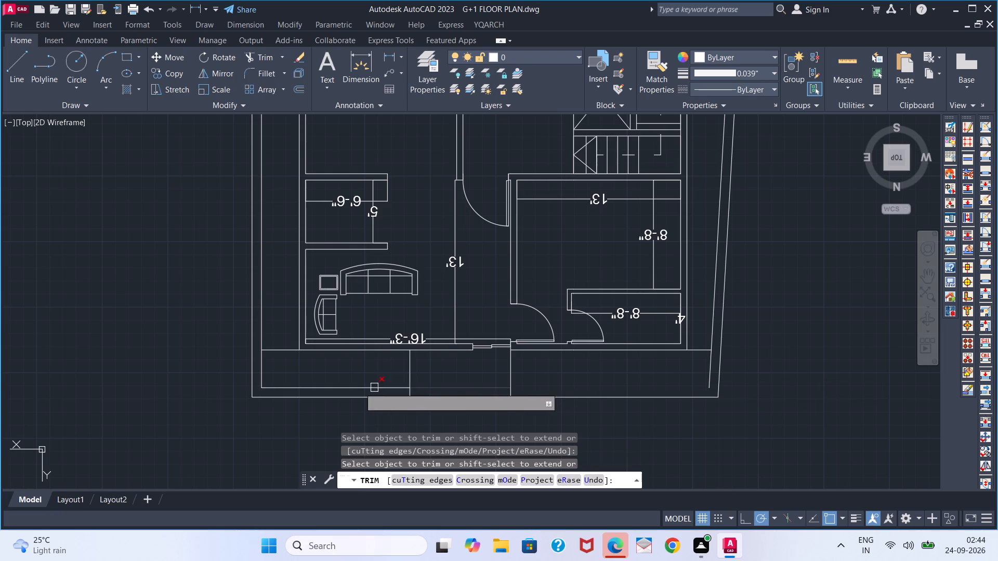
click(332, 388)
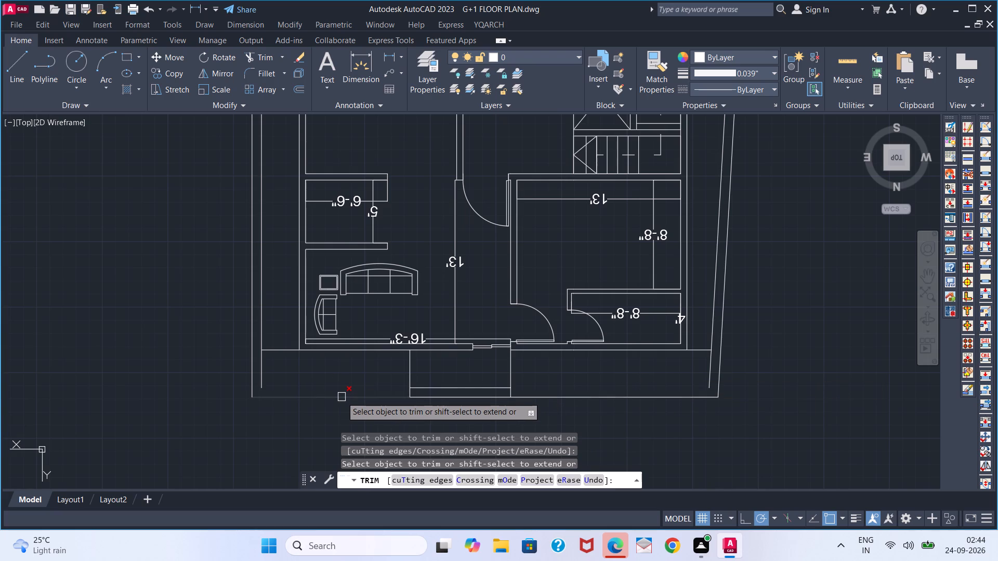
click(342, 397)
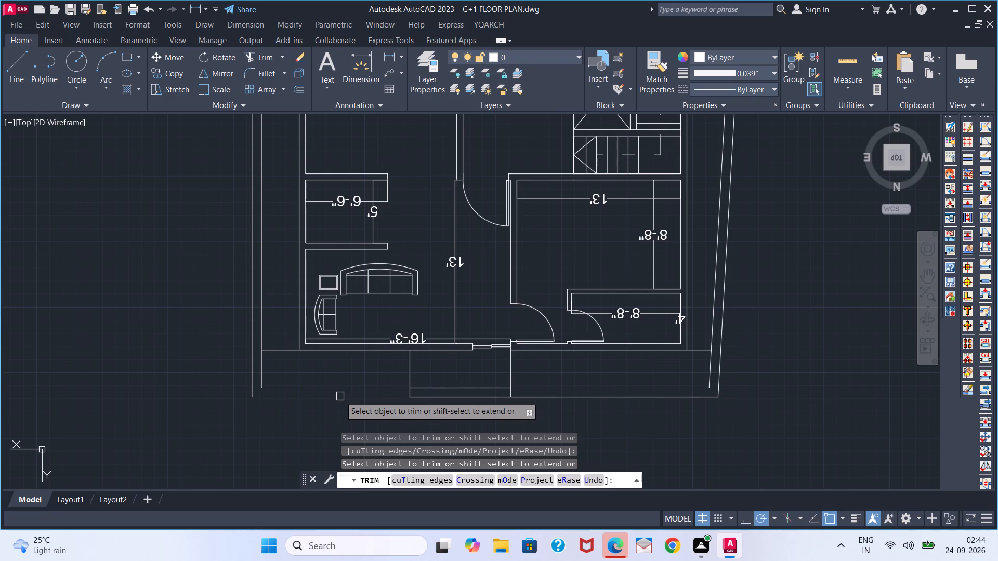
key(ctrl+z)
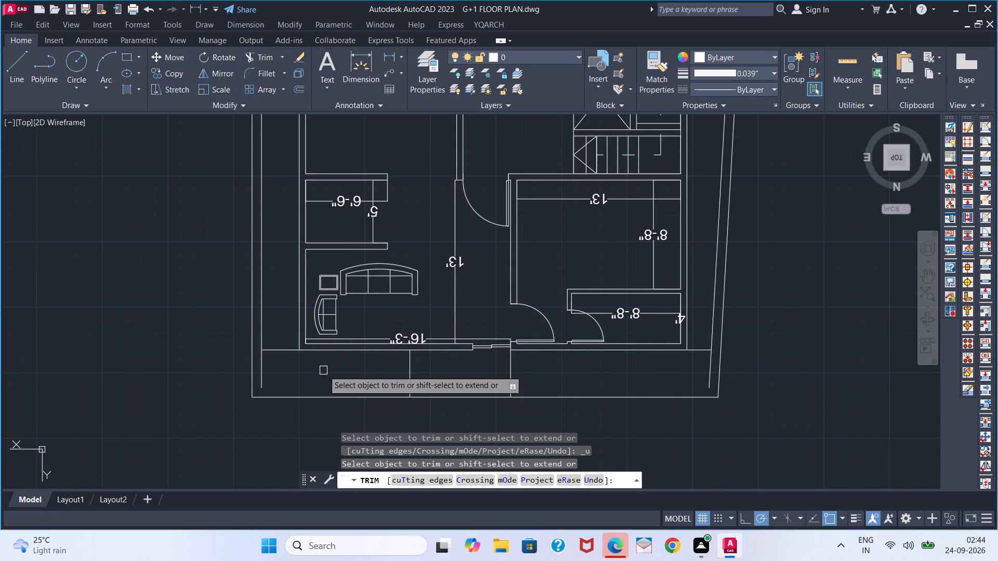
key(Escape)
Extend the inner lines of the straight and slanted side boundaries to the outermost boundary line below the plan.
text(EX)
key(space)
click(265, 375)
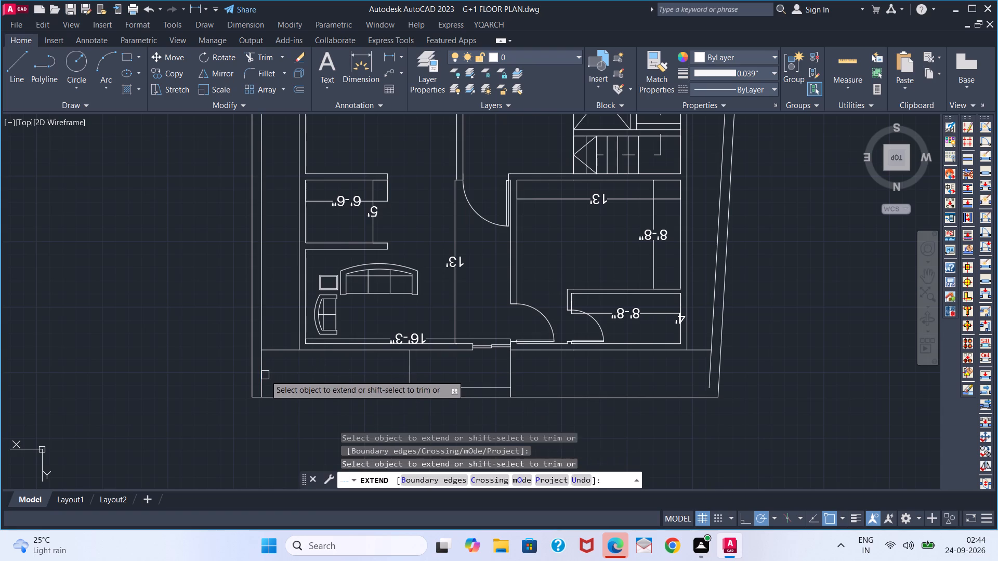
key(space)
key(space)
click(712, 383)
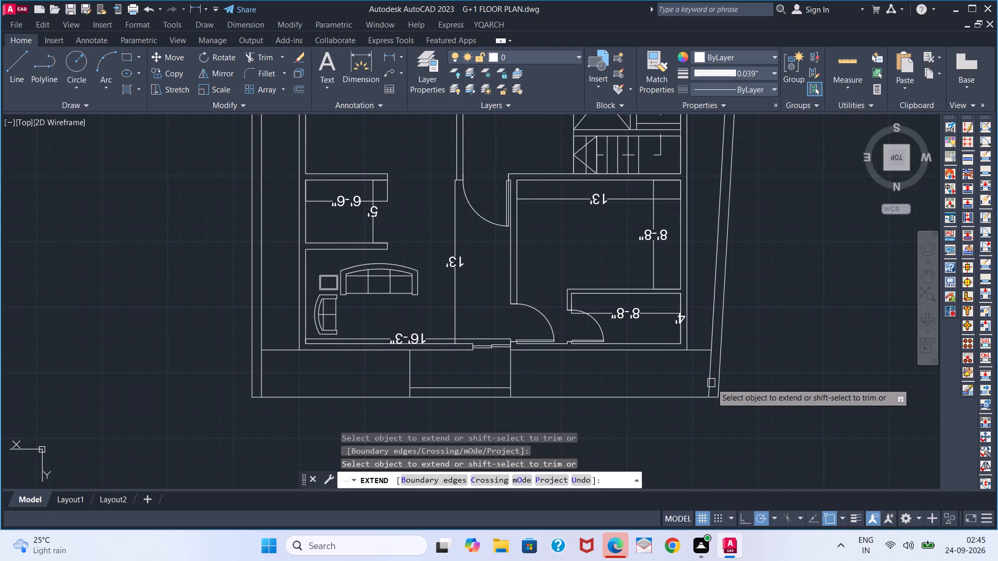
middle_drag(681, 383, 613, 395)
click(632, 365)
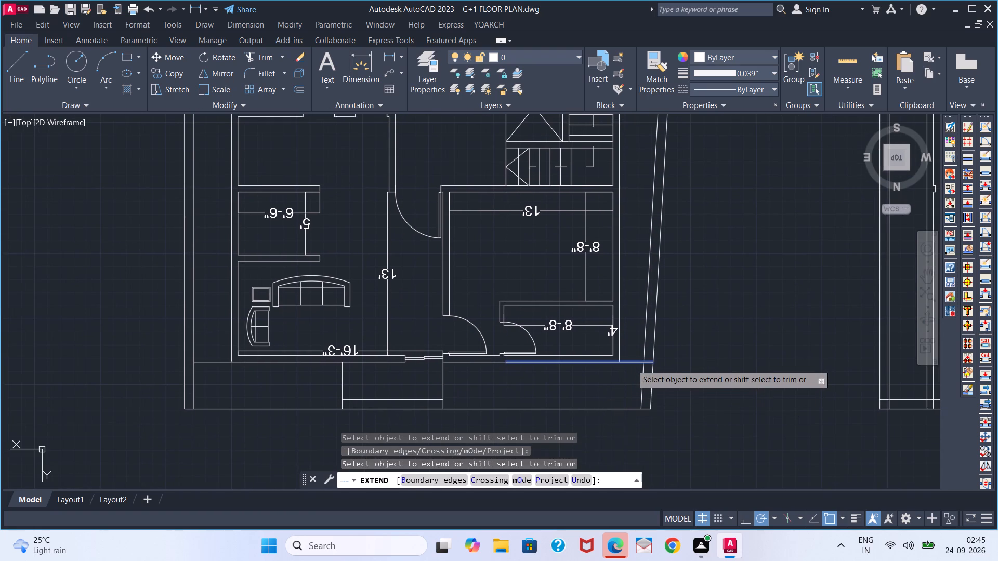
key(space)
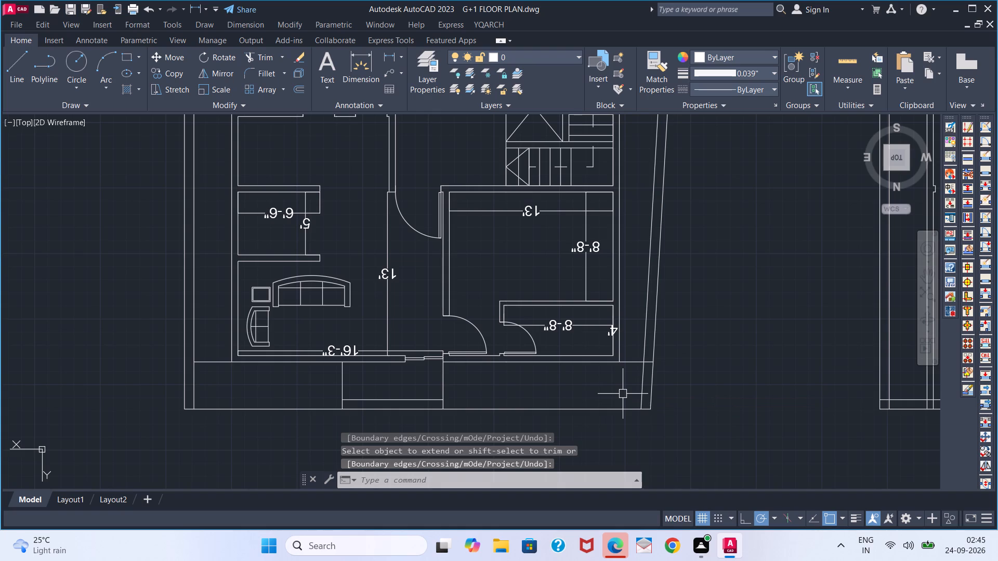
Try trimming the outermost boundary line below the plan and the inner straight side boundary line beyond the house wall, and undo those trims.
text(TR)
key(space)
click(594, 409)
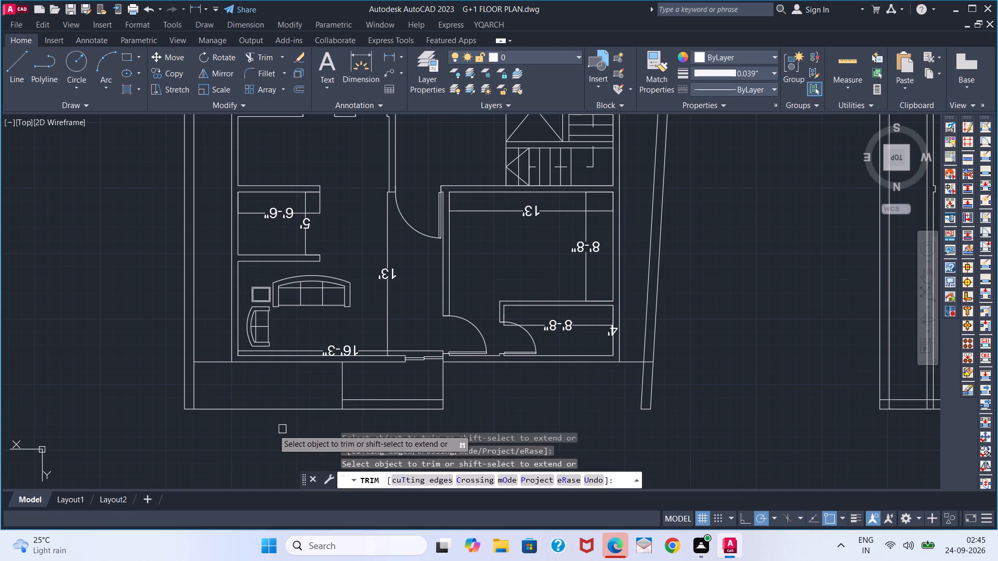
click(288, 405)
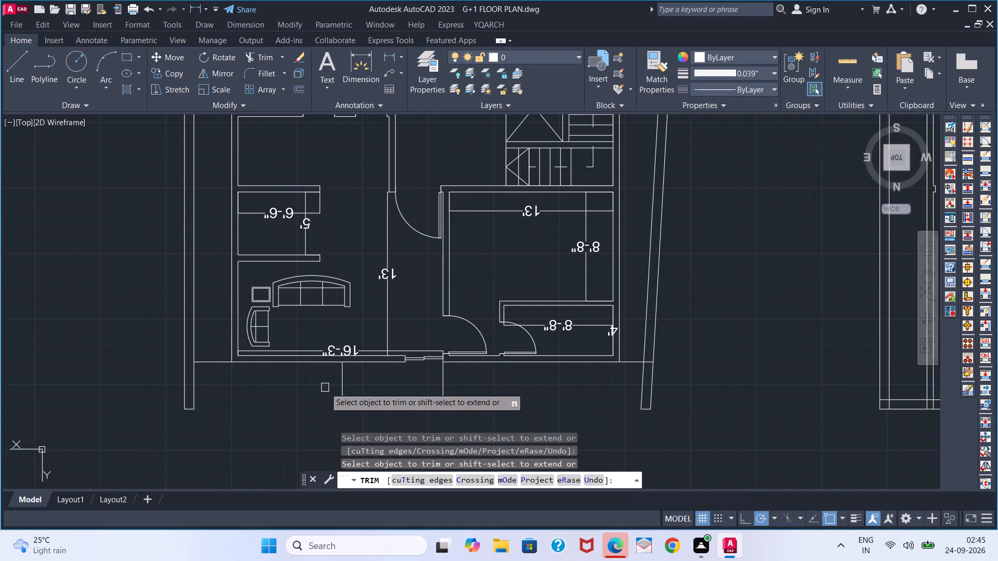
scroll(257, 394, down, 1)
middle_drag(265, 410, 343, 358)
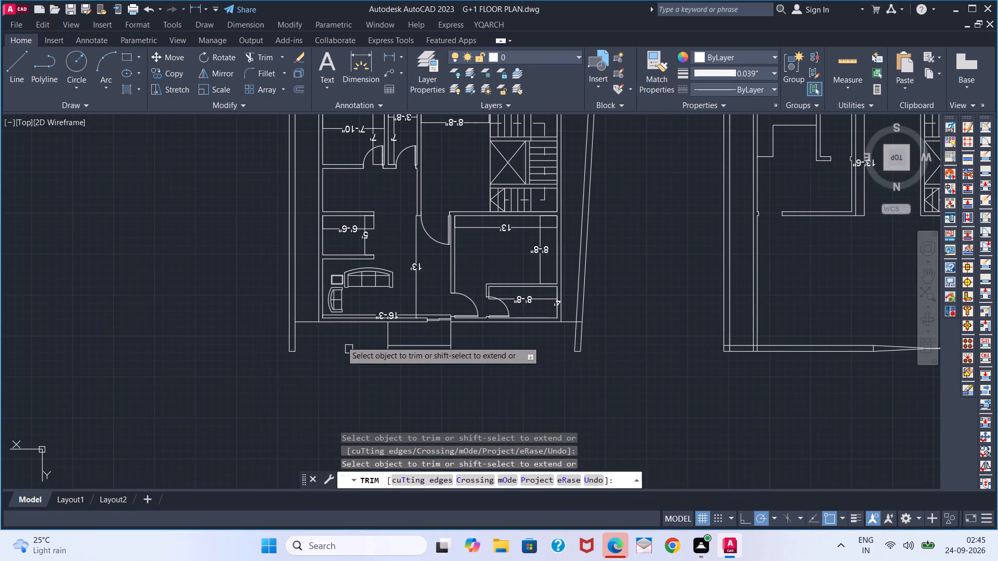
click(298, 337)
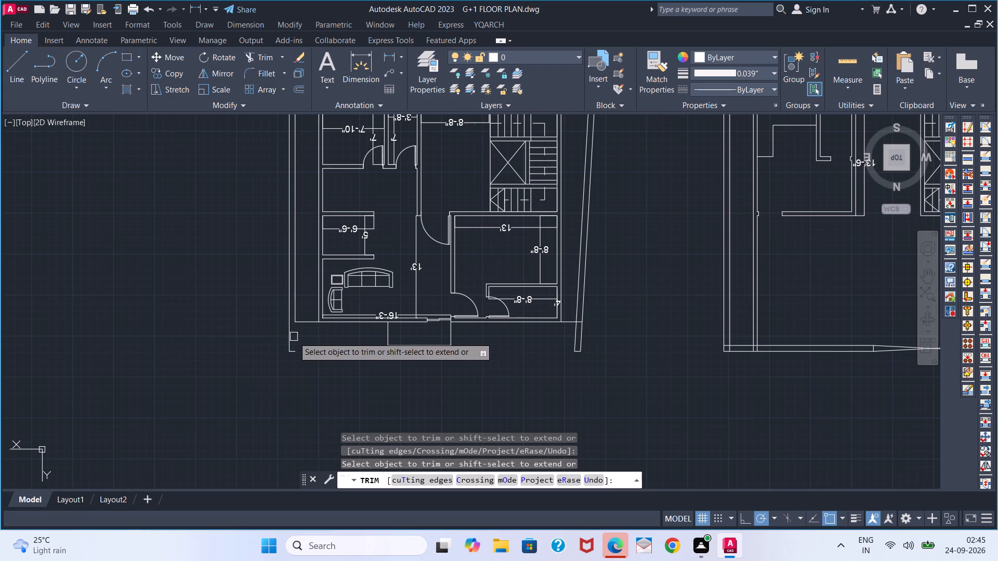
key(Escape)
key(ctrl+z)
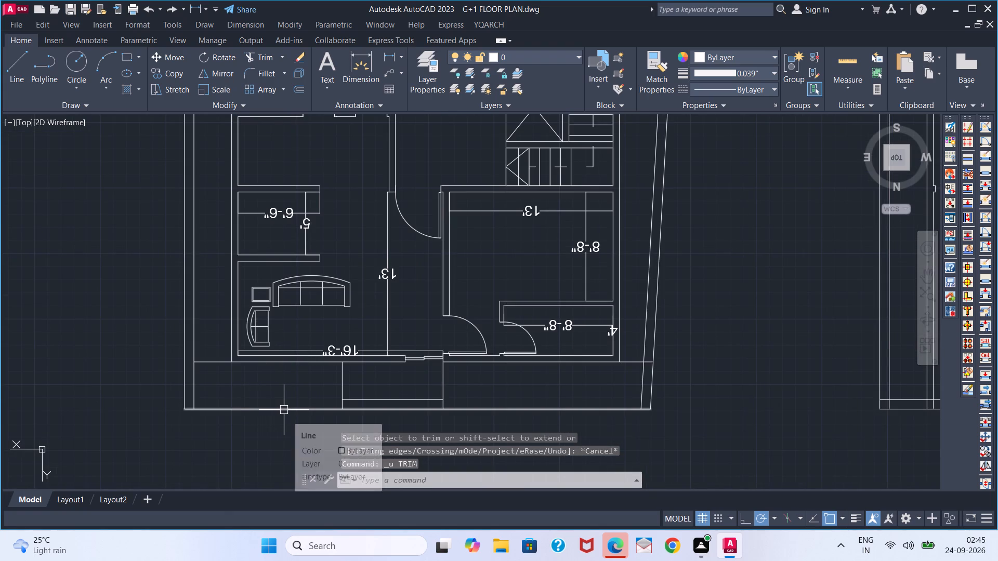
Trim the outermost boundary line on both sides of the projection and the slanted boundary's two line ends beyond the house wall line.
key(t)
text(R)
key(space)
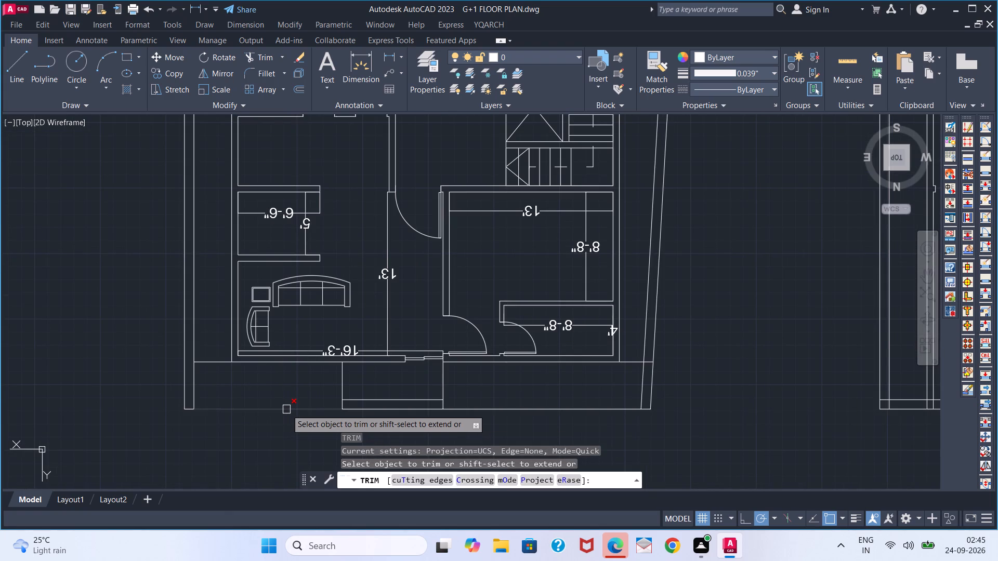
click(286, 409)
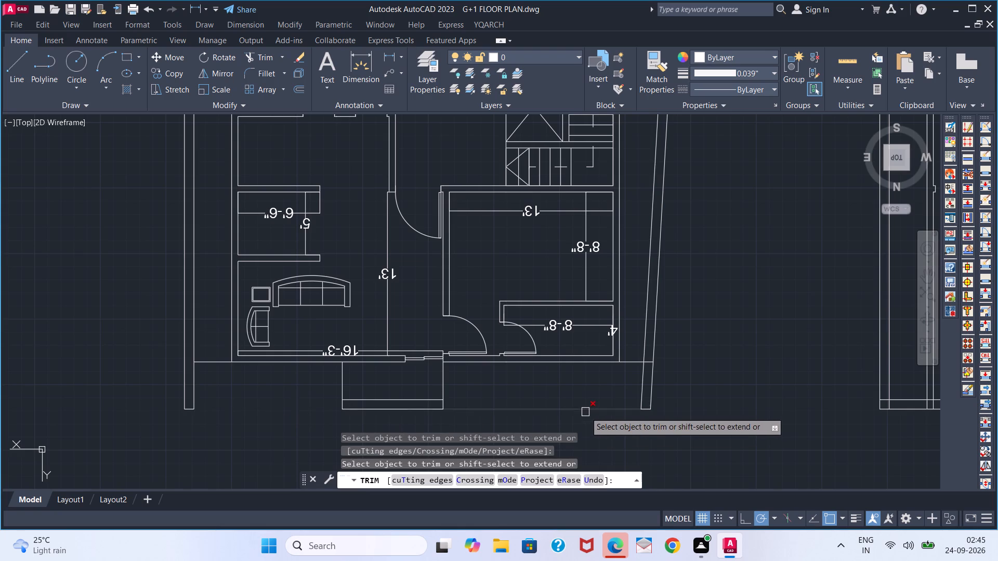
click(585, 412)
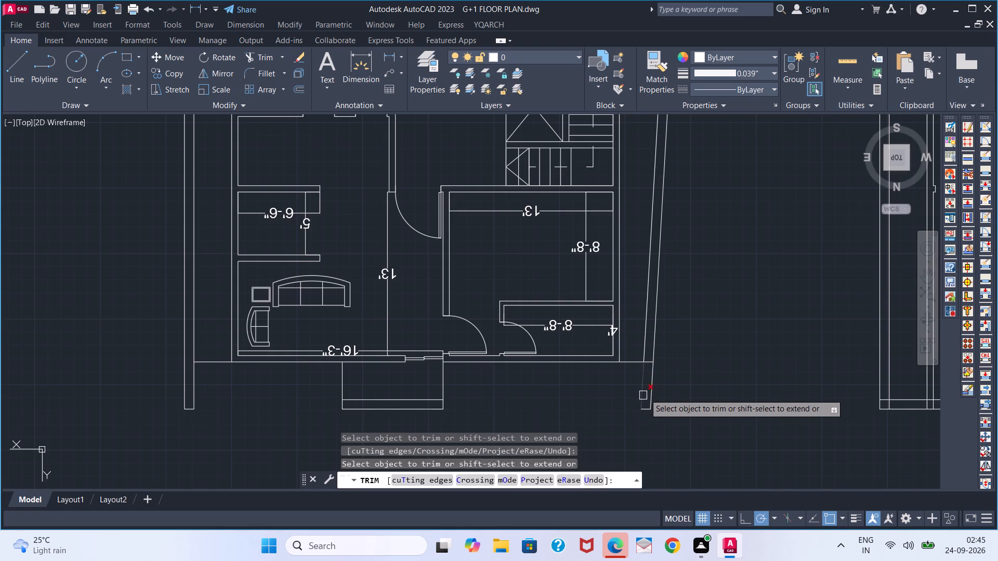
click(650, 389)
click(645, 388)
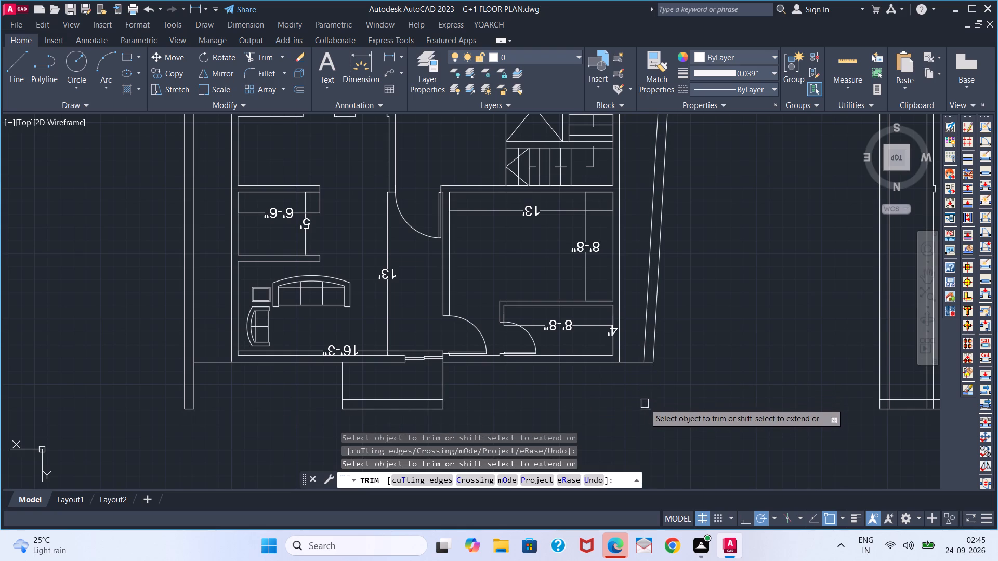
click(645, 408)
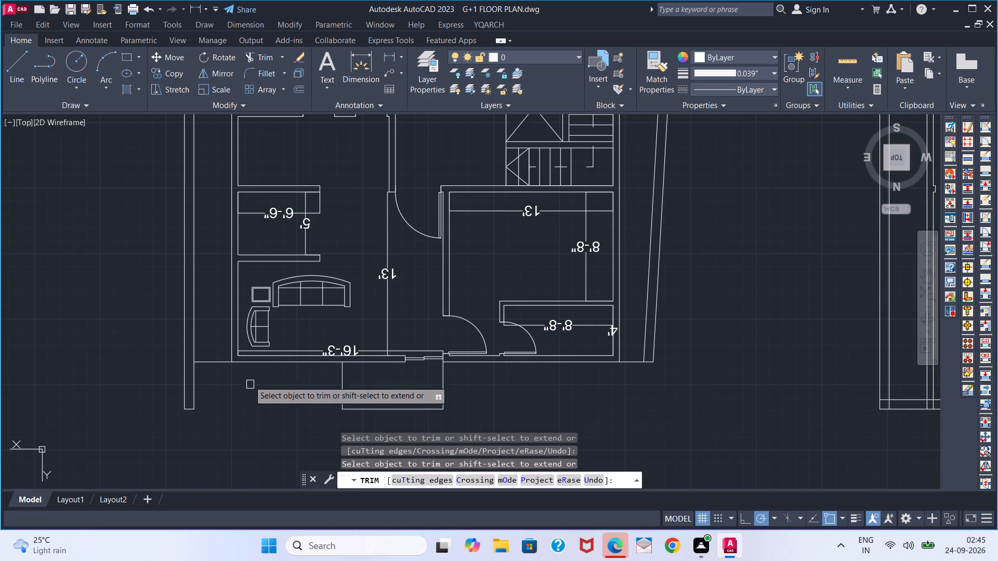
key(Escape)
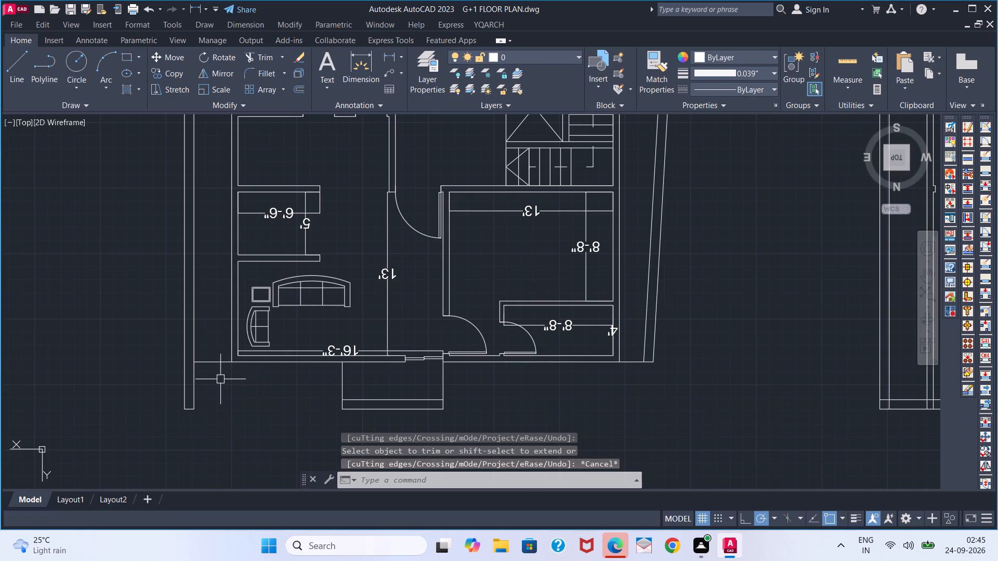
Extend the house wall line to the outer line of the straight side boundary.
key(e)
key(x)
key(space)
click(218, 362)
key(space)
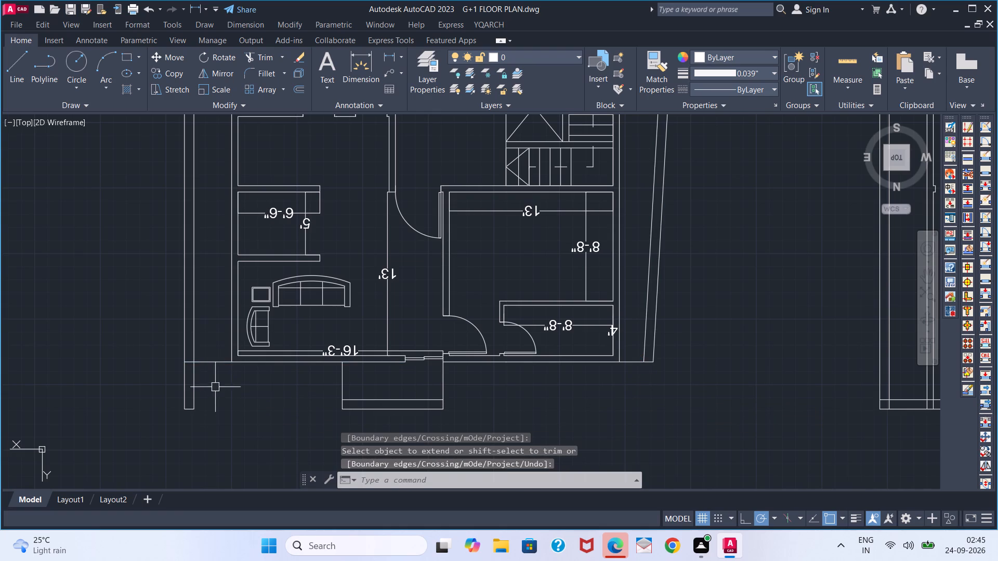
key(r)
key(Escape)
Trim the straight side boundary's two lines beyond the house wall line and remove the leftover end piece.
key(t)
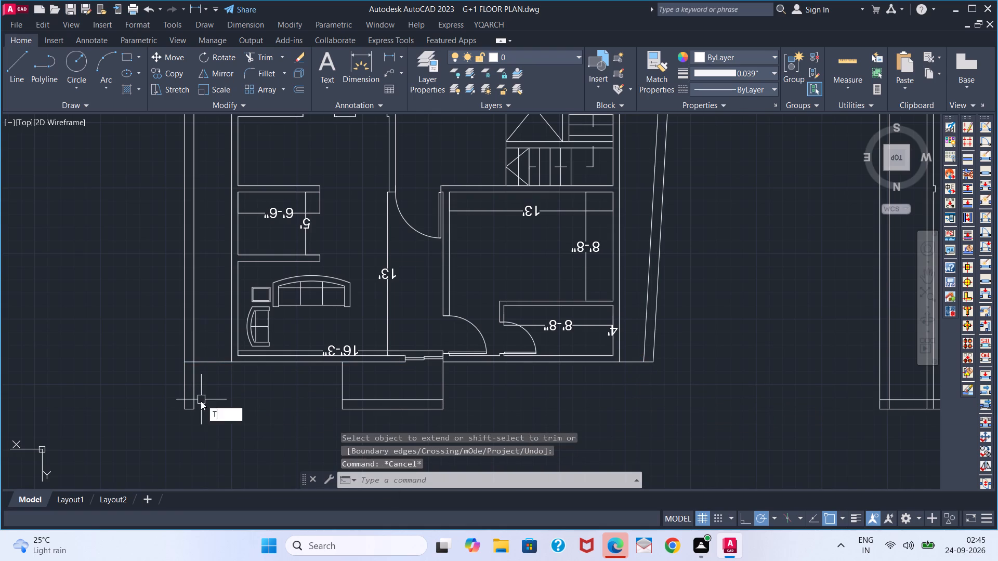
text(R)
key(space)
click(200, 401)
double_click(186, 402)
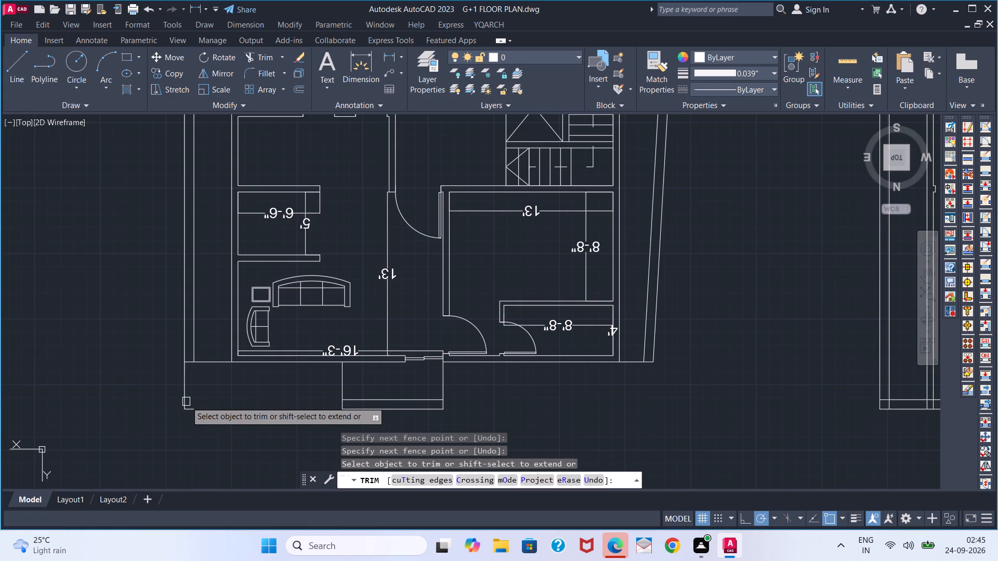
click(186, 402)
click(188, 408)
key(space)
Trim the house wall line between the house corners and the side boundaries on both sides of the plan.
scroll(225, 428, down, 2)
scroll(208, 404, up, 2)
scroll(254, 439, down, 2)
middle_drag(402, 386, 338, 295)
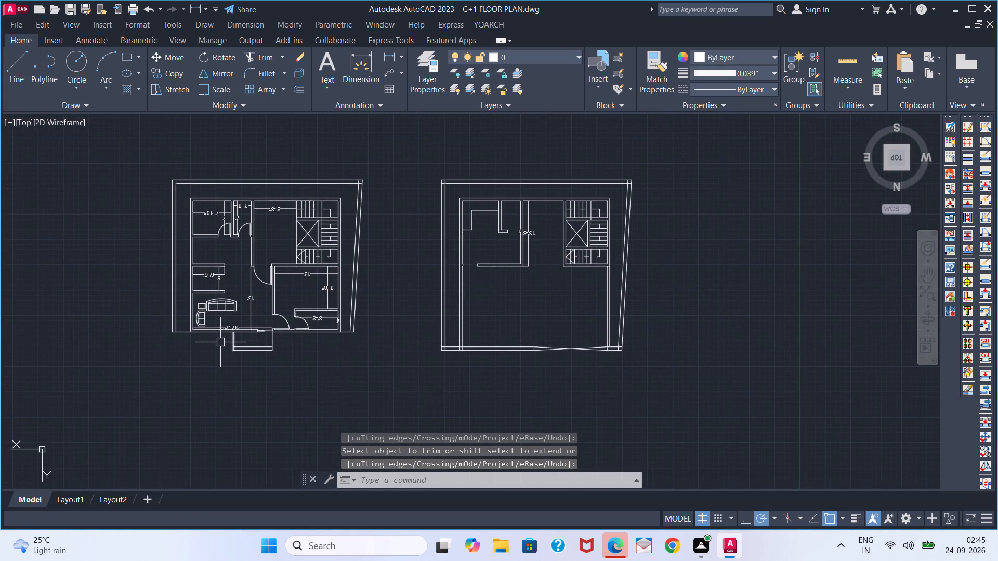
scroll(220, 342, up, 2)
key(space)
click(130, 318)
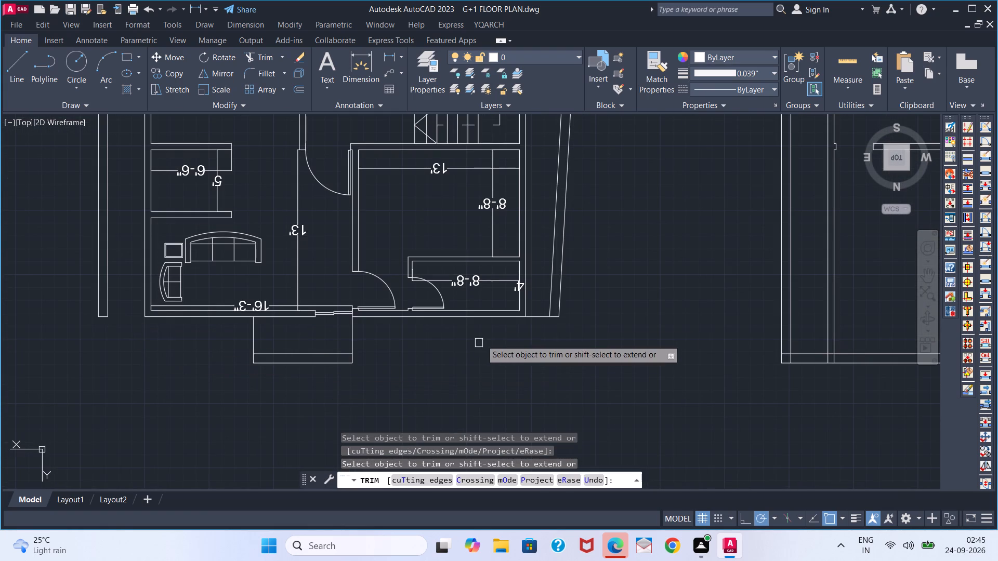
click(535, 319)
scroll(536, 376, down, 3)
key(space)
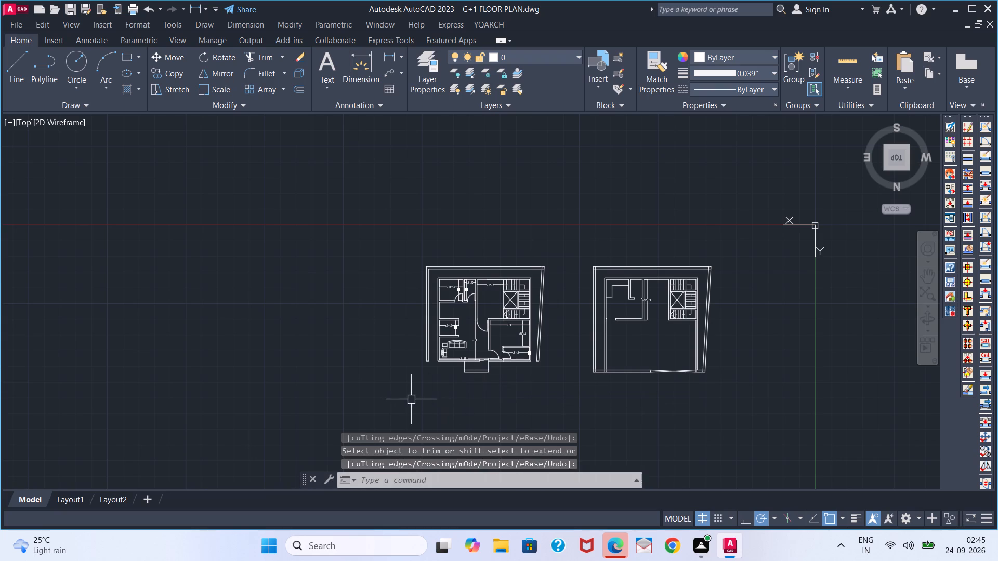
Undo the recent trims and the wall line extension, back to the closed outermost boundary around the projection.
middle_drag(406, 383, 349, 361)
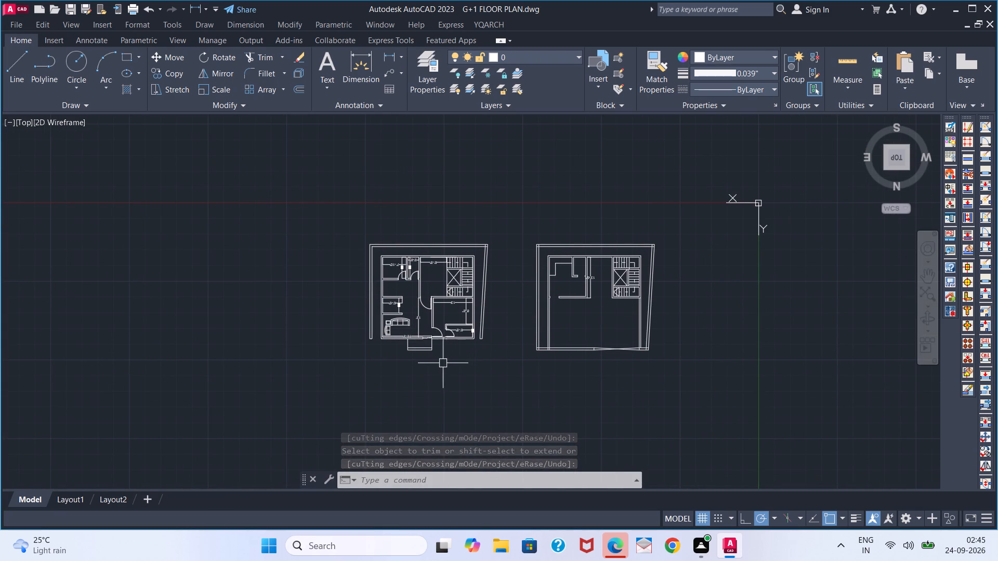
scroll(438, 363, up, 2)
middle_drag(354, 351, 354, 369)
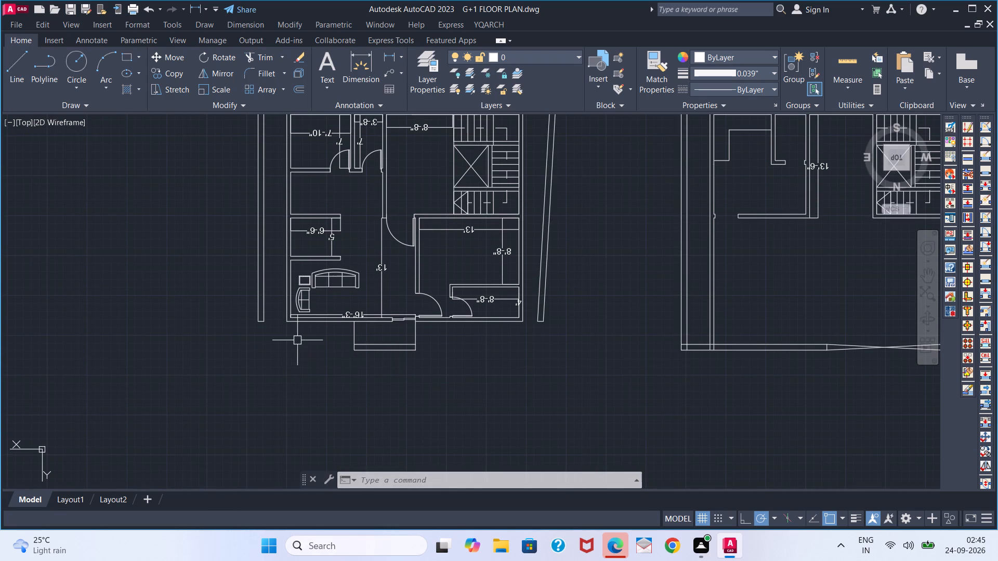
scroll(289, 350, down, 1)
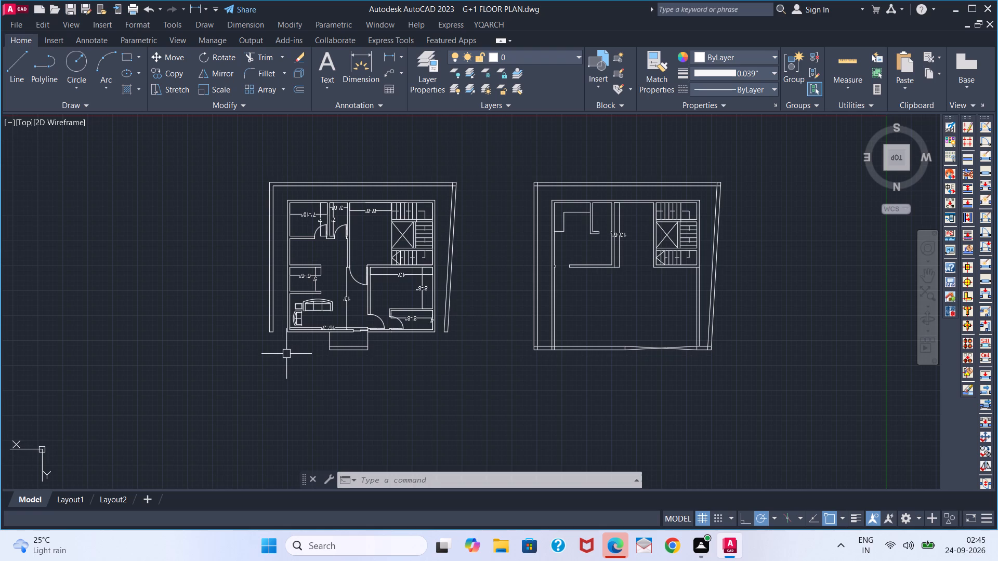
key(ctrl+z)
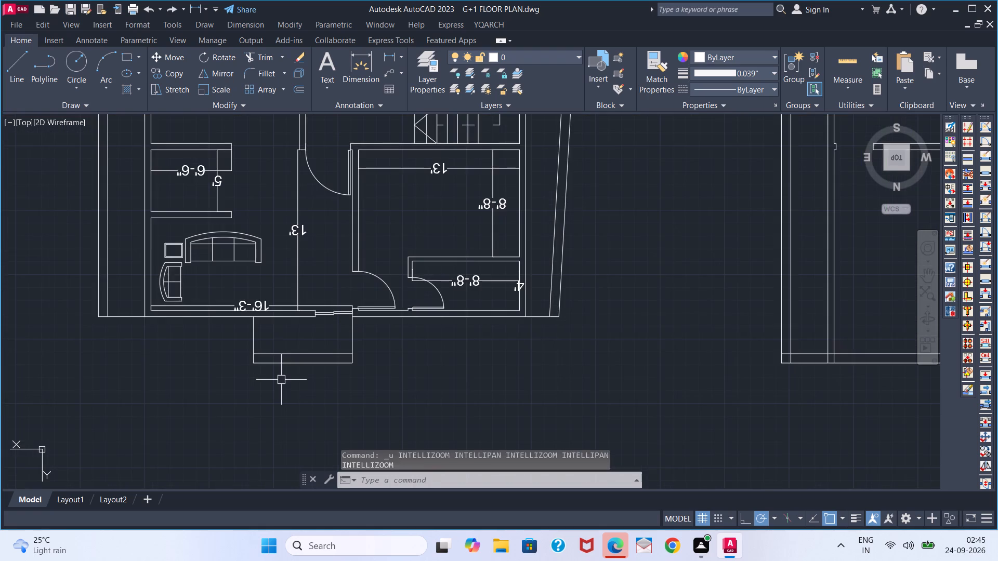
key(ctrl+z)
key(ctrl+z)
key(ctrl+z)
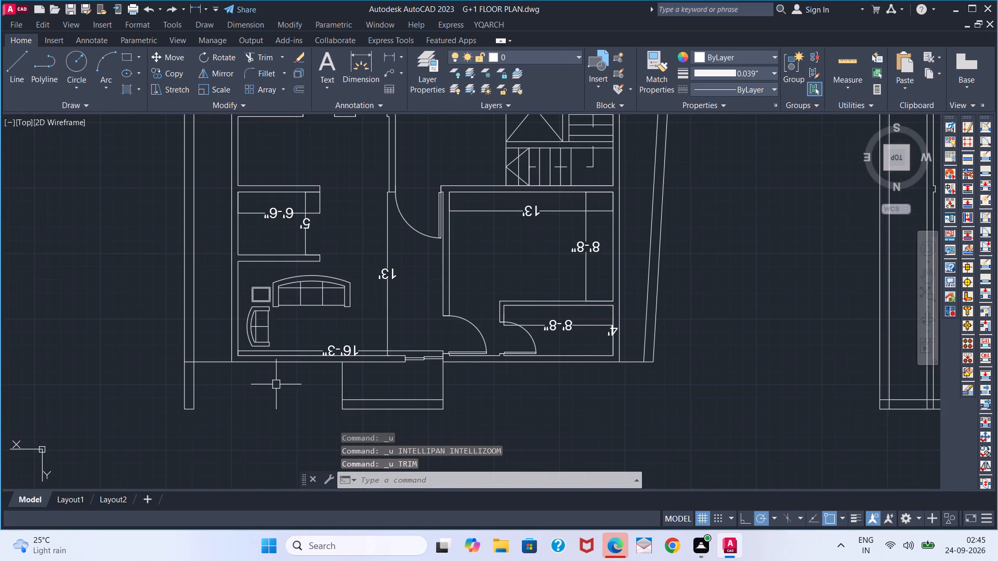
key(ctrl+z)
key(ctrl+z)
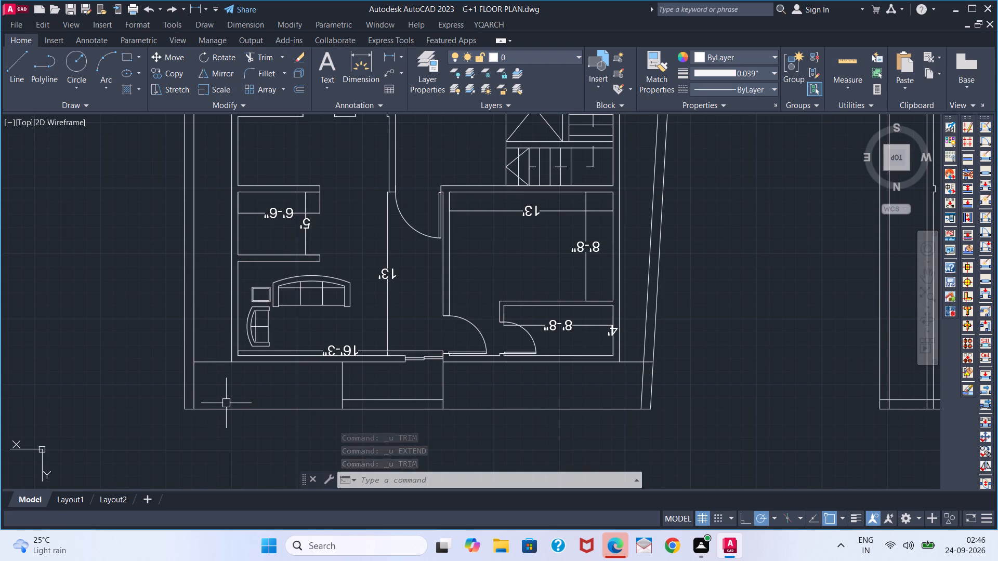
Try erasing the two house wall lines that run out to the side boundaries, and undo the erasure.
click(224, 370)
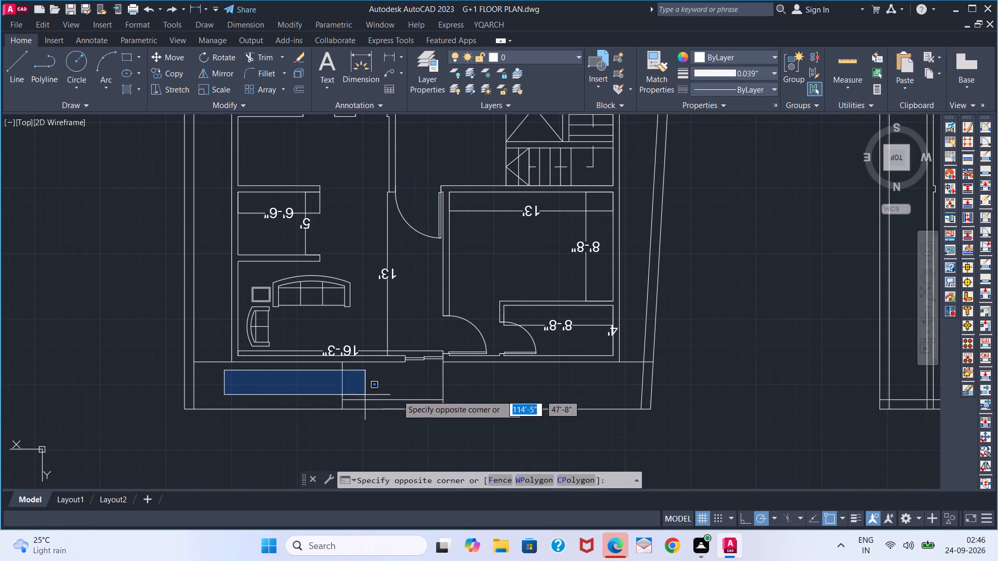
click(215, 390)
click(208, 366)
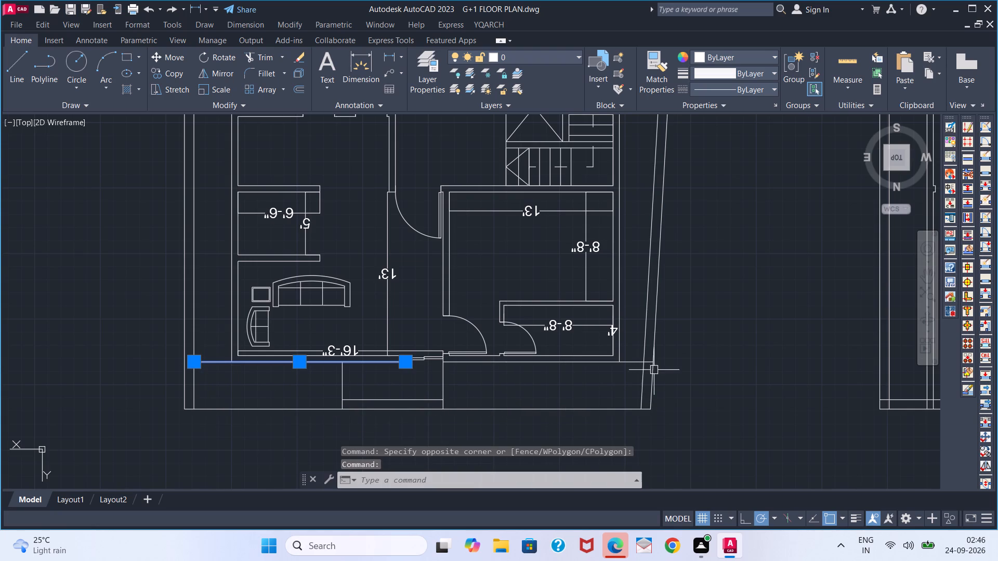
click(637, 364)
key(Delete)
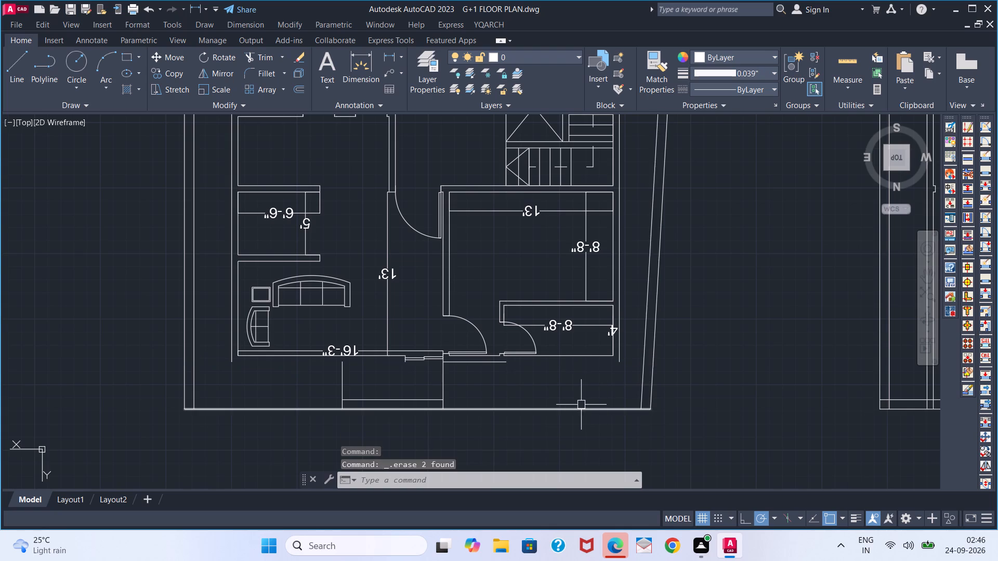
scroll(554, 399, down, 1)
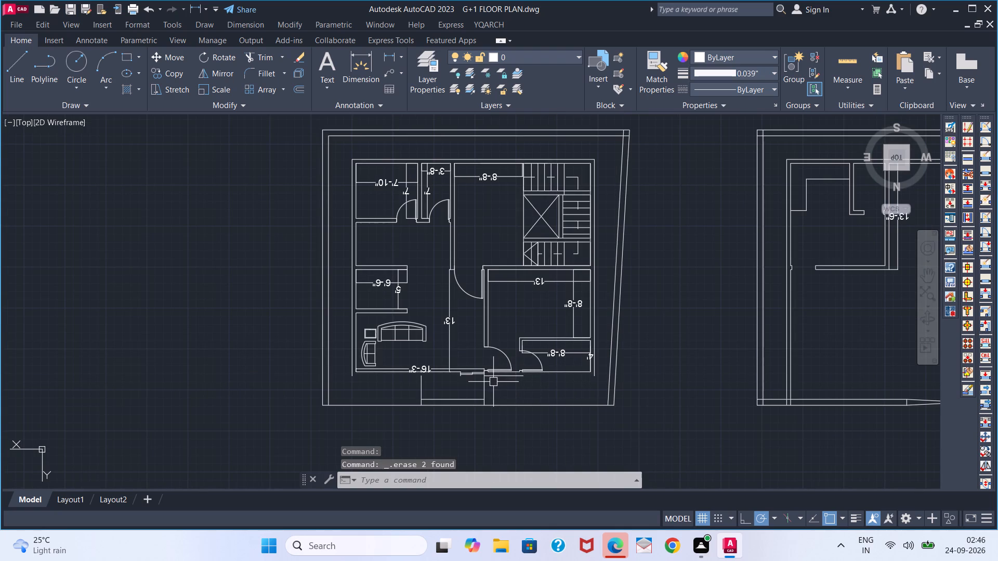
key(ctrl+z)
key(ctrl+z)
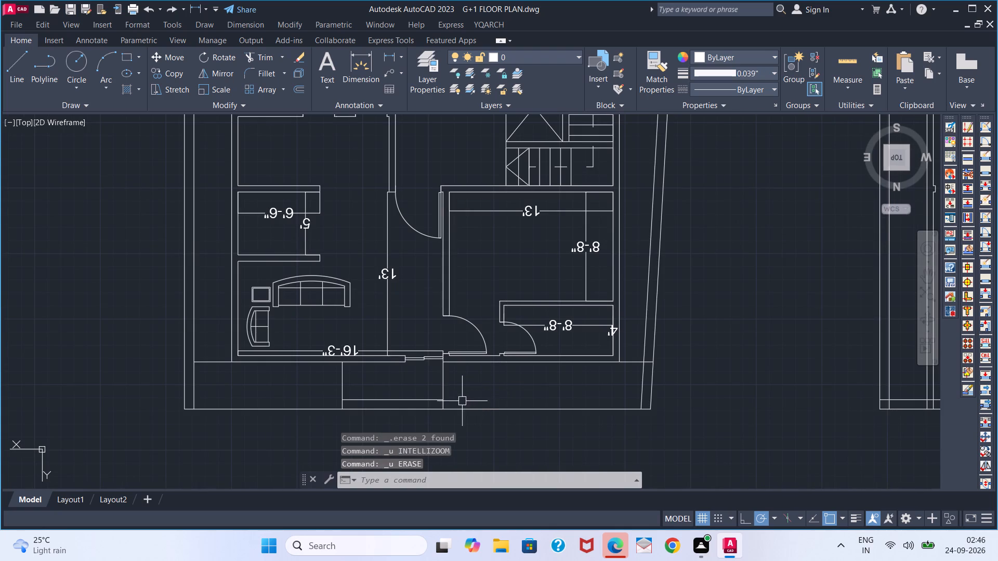
Trim the house wall line's extensions between the house corners and the straight and slanted side boundaries.
key(t)
key(r)
key(space)
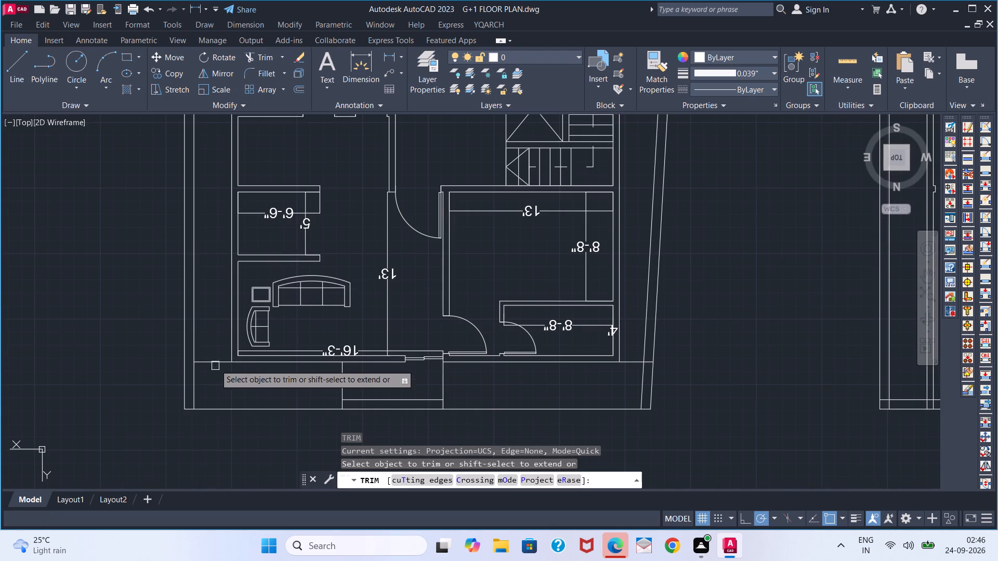
click(215, 364)
click(635, 363)
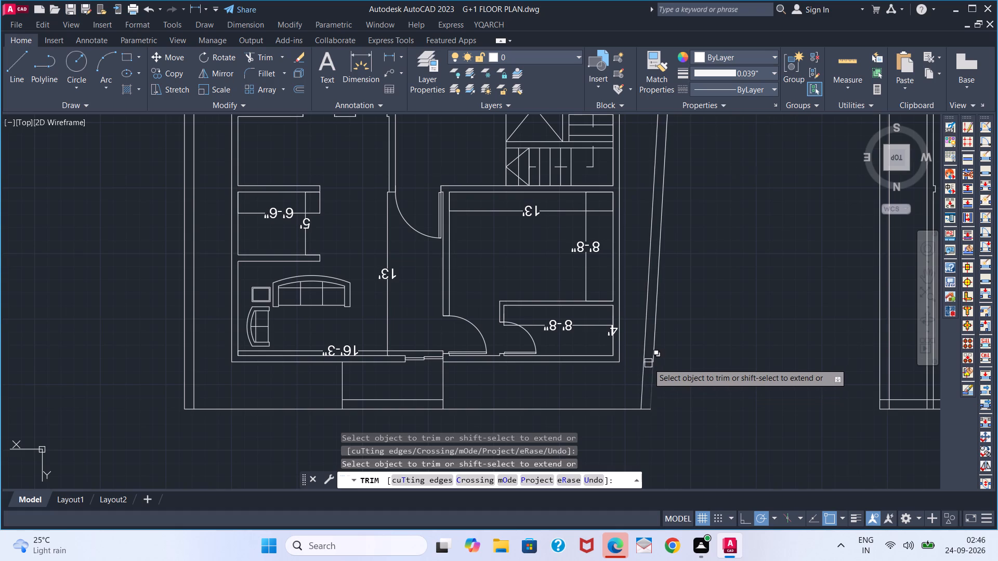
Trim the remaining stub of the house wall line at the slanted side boundary of the left plan.
scroll(648, 363, up, 3)
click(646, 363)
key(space)
Draw a line along the inner face of the outer wall across the 3'-8" wide room, from corner to corner.
scroll(502, 408, down, 3)
middle_drag(356, 425, 449, 379)
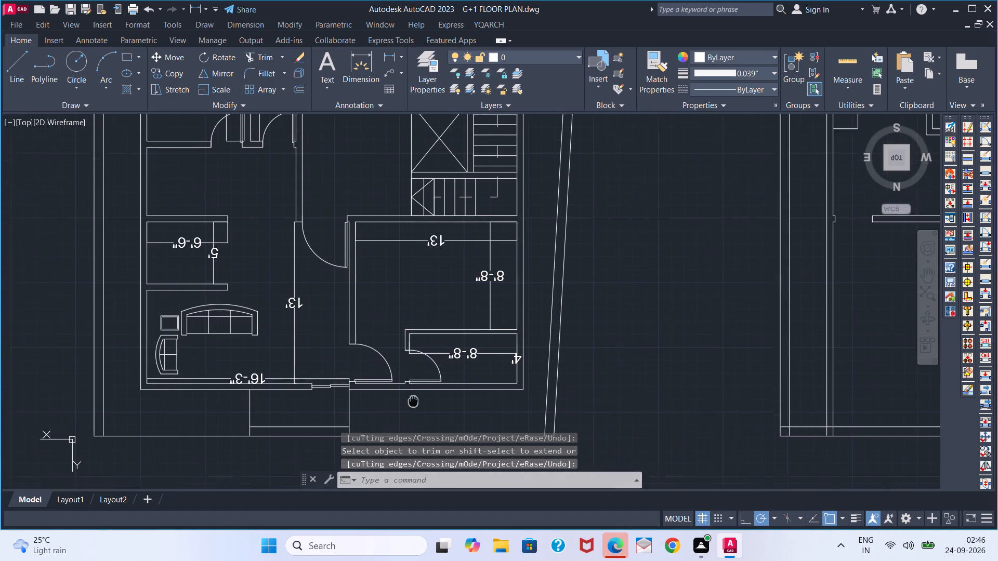
middle_drag(449, 379, 483, 352)
scroll(608, 381, down, 2)
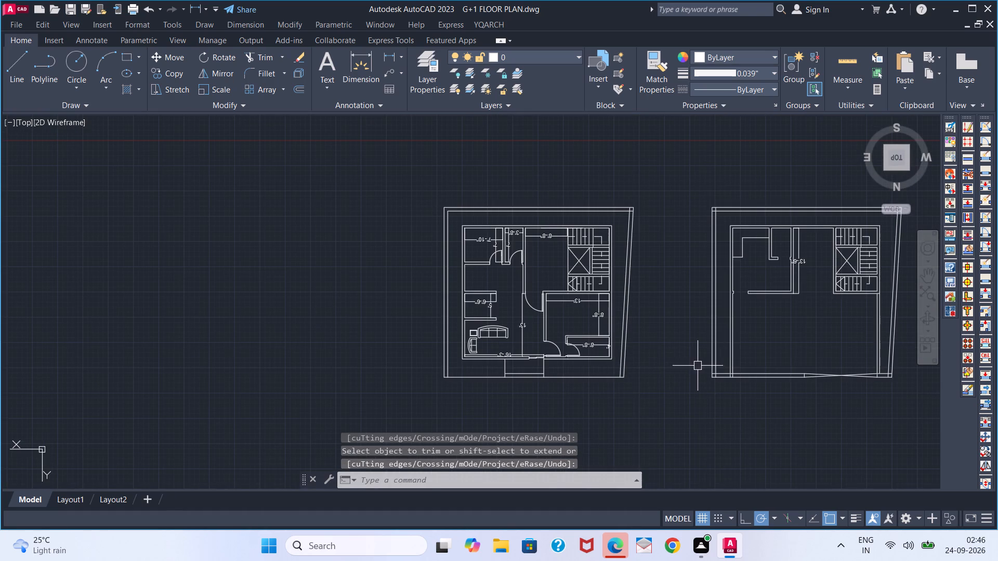
middle_drag(677, 358, 647, 366)
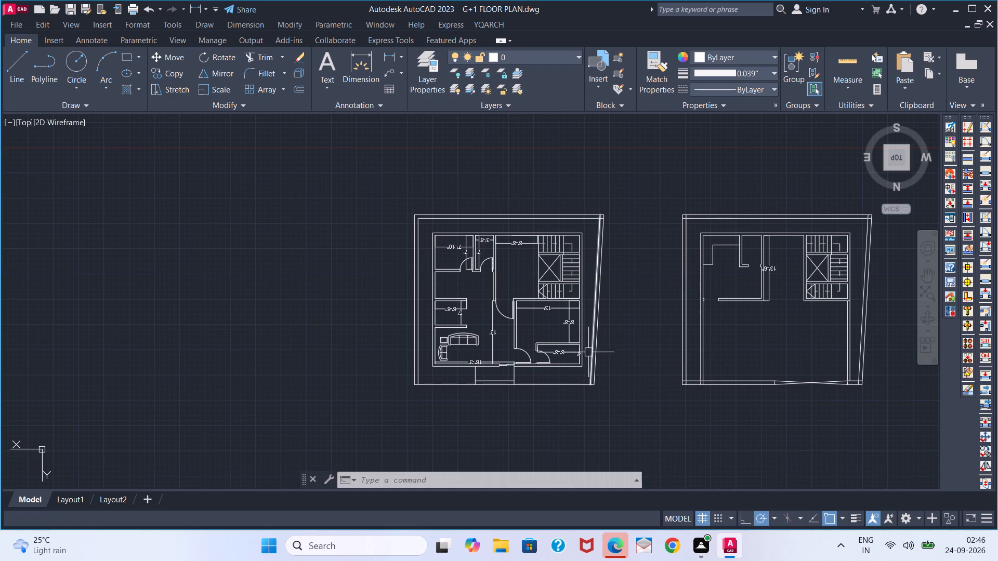
scroll(539, 315, up, 1)
middle_drag(516, 286, 581, 346)
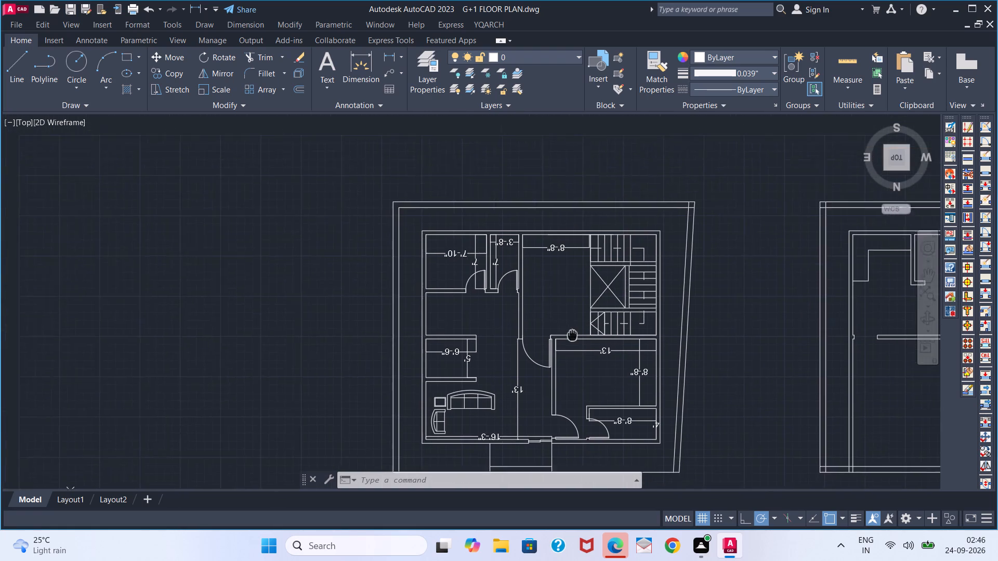
middle_drag(581, 346, 587, 365)
scroll(481, 272, up, 3)
scroll(470, 267, down, 1)
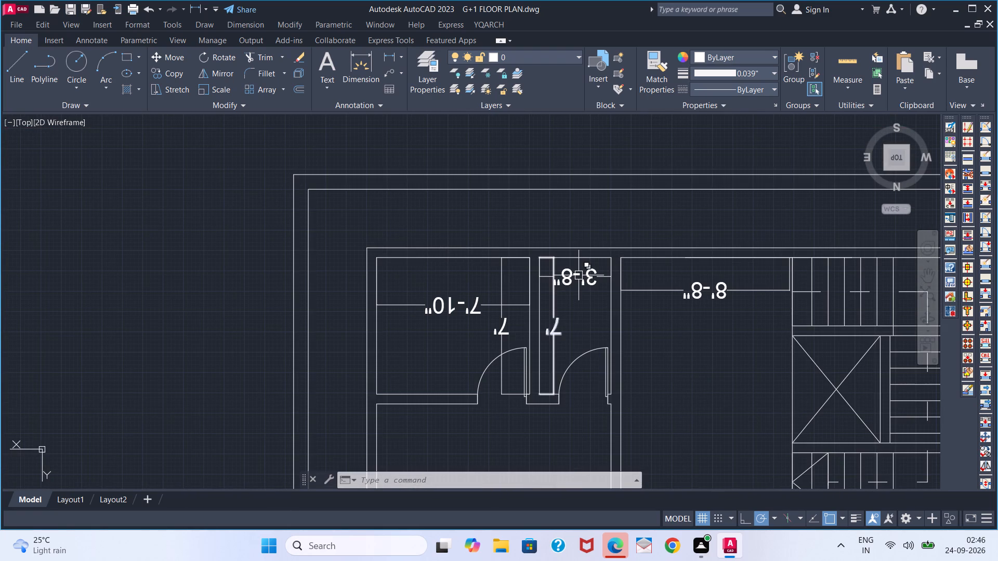
key(l)
key(Return)
scroll(550, 264, up, 2)
click(520, 252)
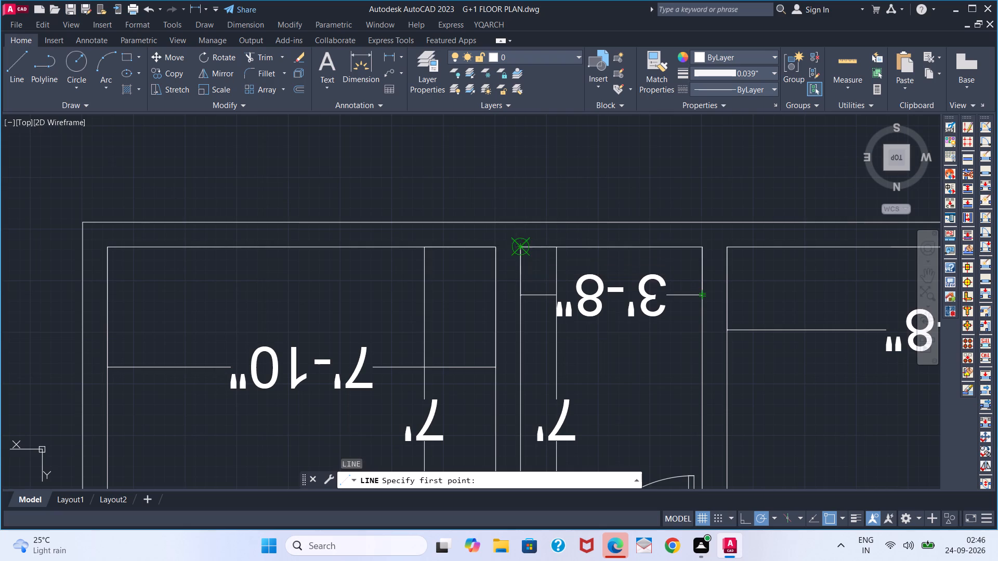
click(697, 251)
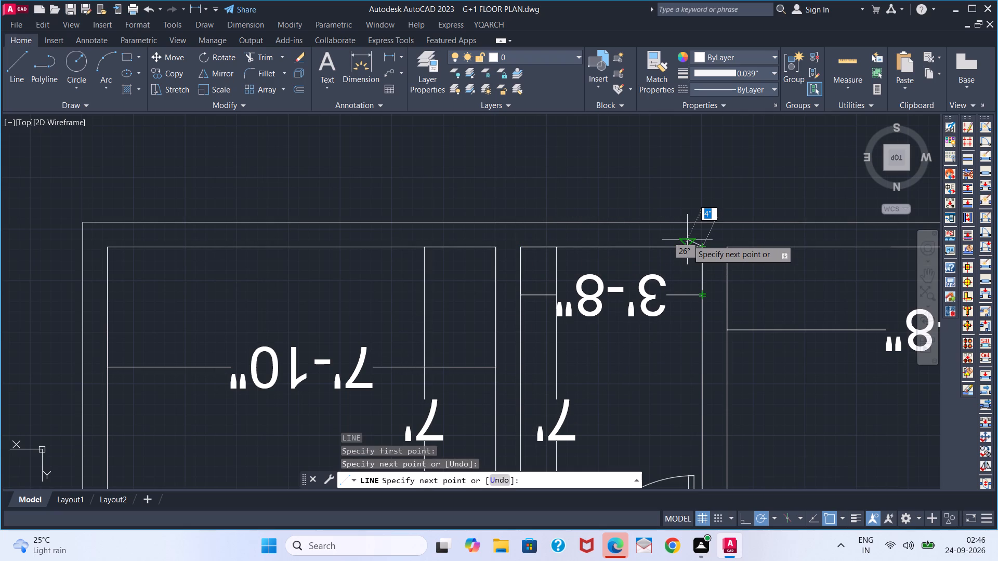
key(Escape)
Draw a short line across the outer wall's thickness from the midpoint of the 3'-8" room's inner wall face.
key(space)
click(614, 254)
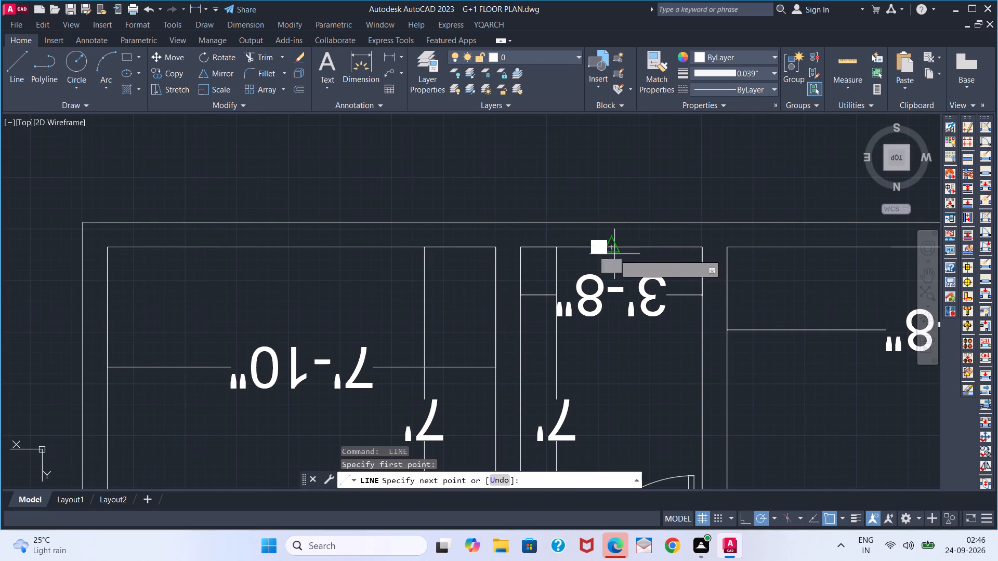
click(613, 225)
key(space)
Offset the short cross-wall line 1' to both sides to form the window jambs.
key(o)
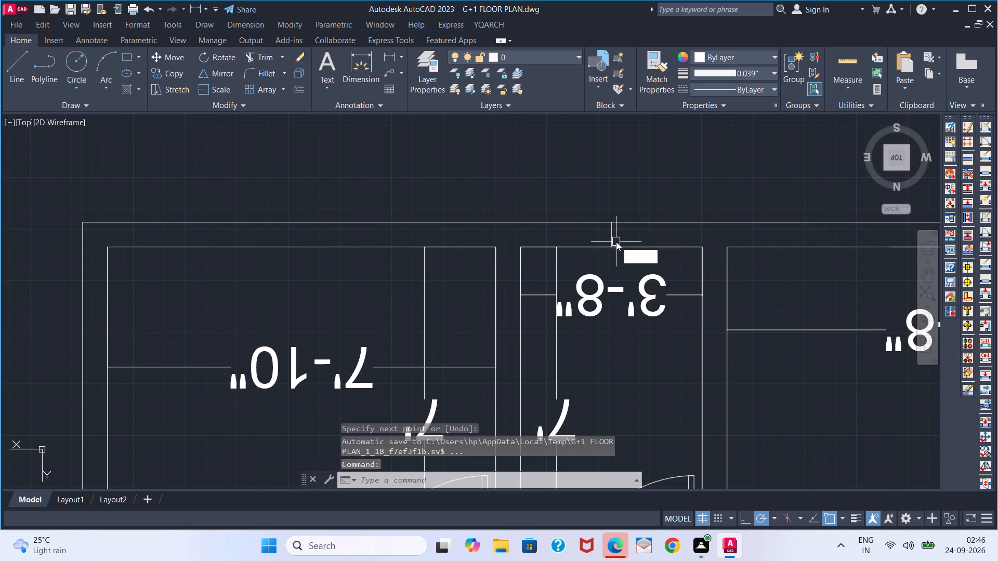
key(Return)
key(1)
key(apostrophe)
key(Return)
click(613, 236)
click(665, 235)
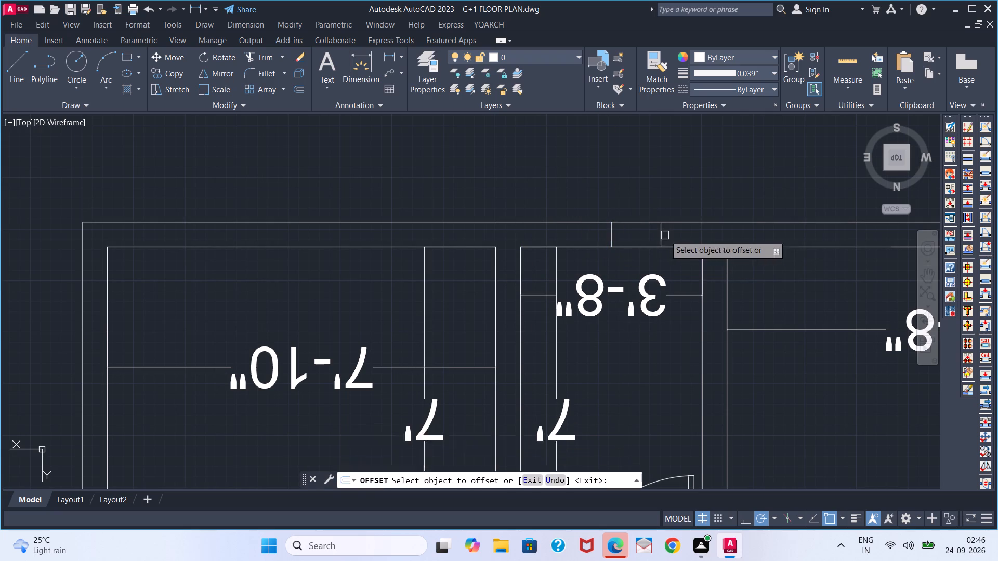
click(613, 236)
click(520, 236)
key(space)
Trim away the middle cross-wall line between the two window jambs.
key(t)
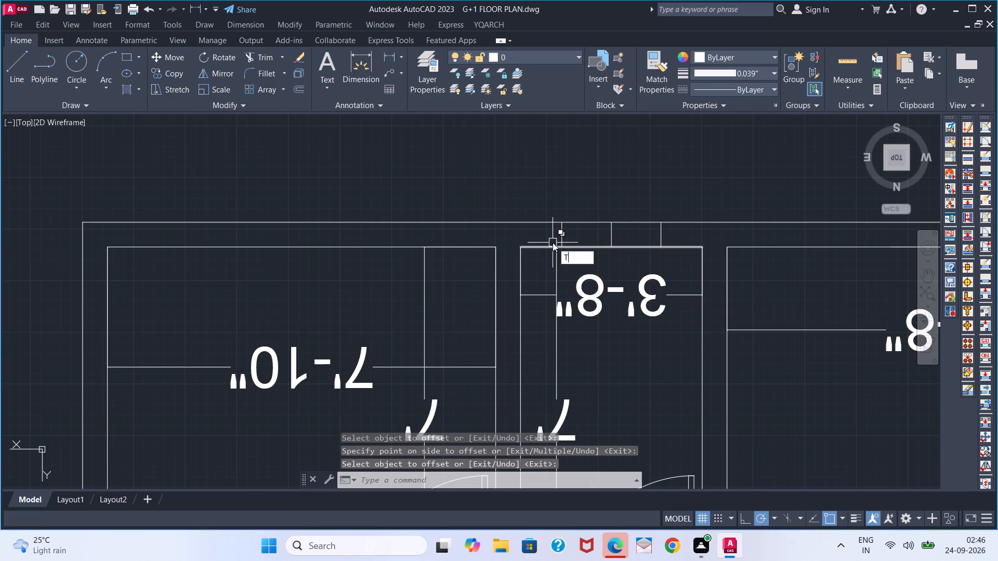
key(r)
key(v)
key(space)
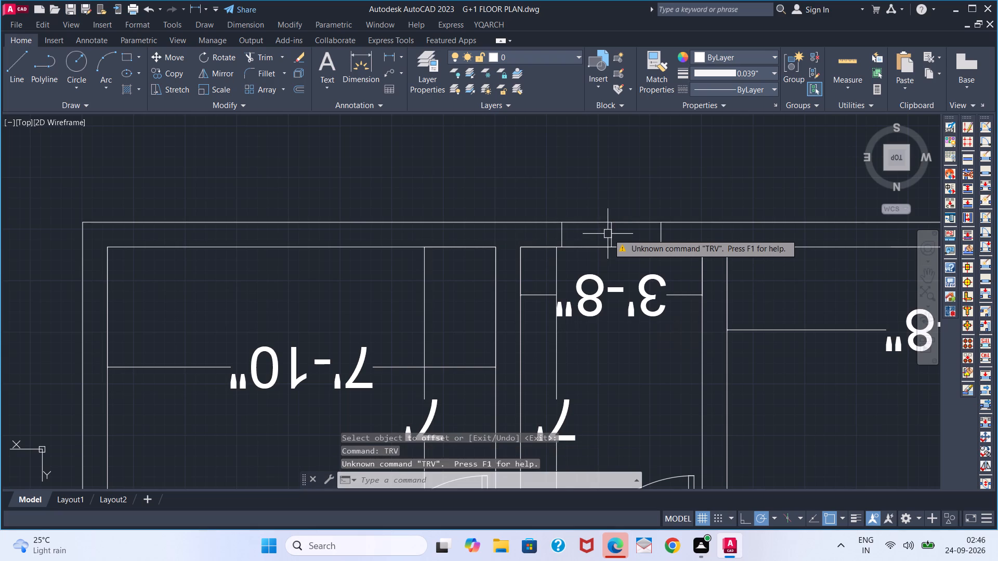
key(Escape)
text(TR)
key(space)
click(610, 235)
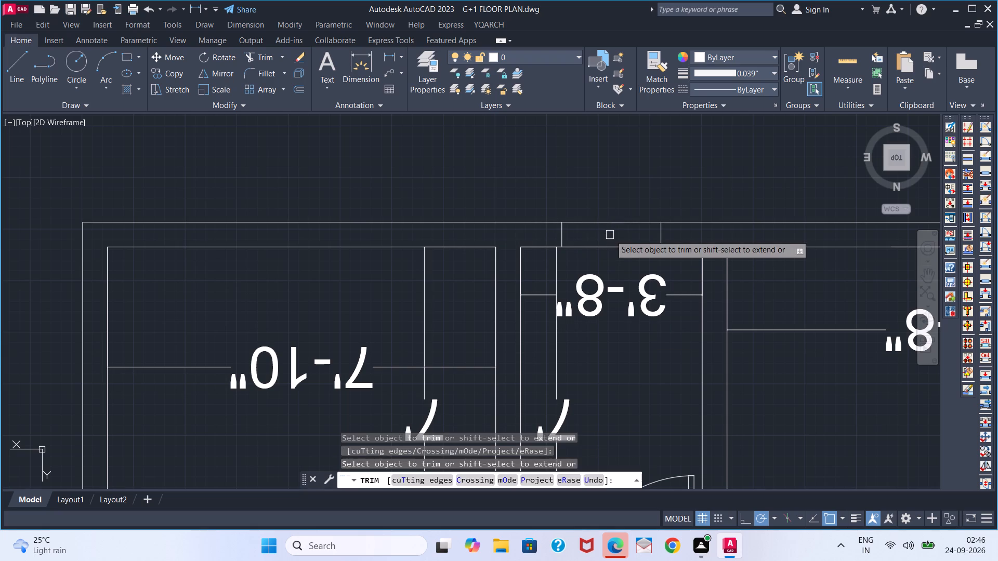
key(space)
Draw the window's centre line between the midpoints of the two jambs.
key(l)
key(Return)
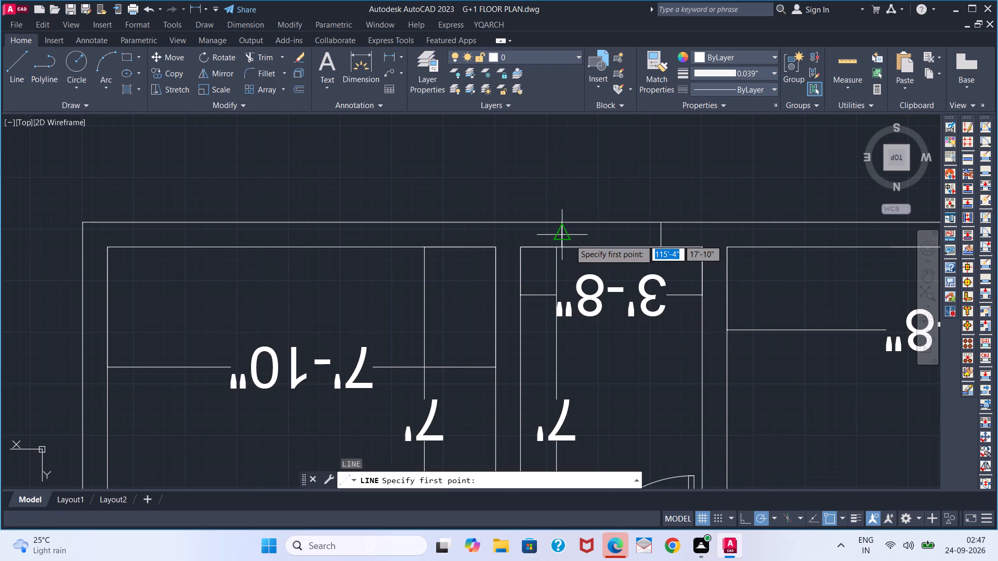
click(570, 239)
click(665, 239)
key(space)
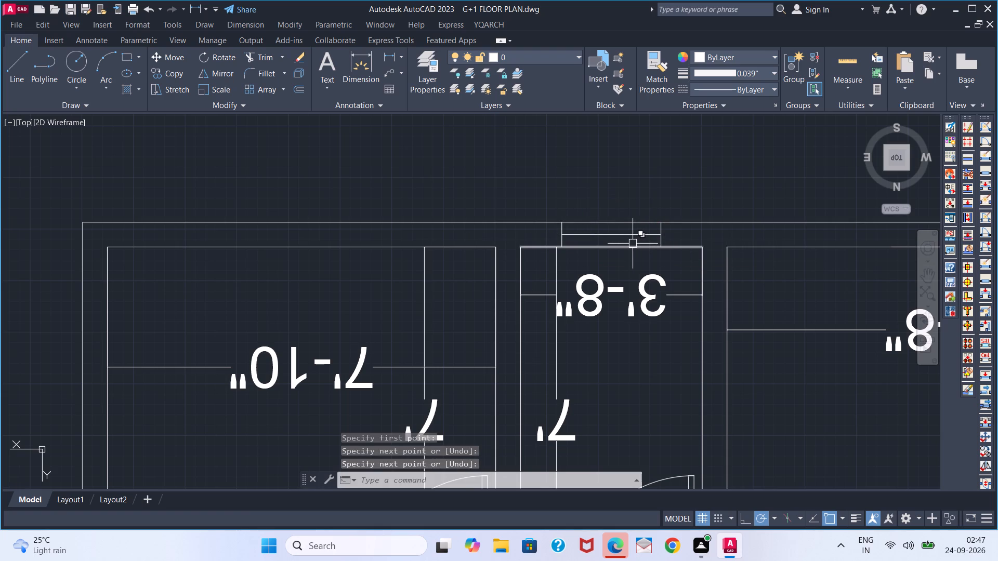
Offset the window's centre line 1" to both sides for the glazing lines.
key(o)
key(Return)
key(1)
key(Return)
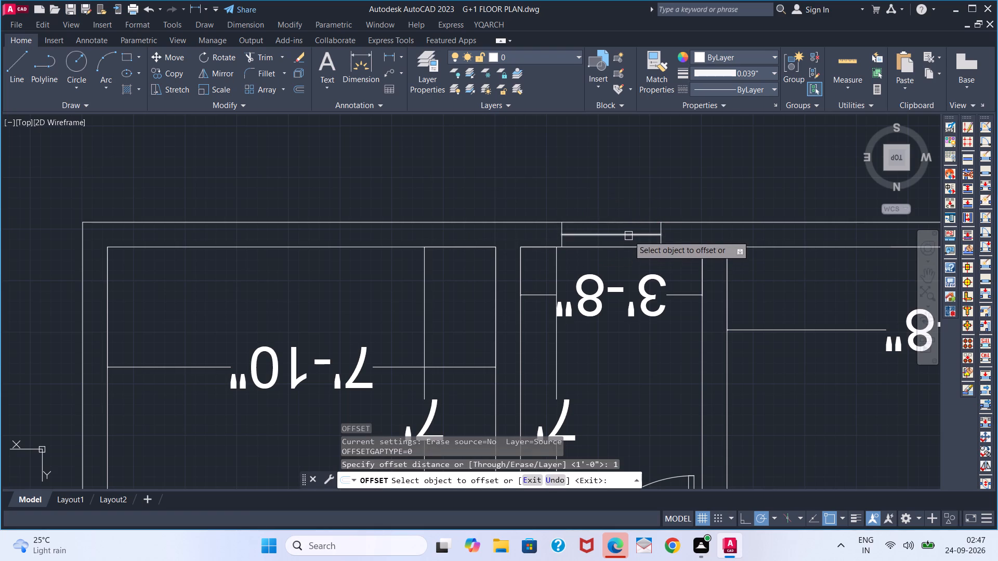
click(628, 235)
click(629, 249)
click(629, 235)
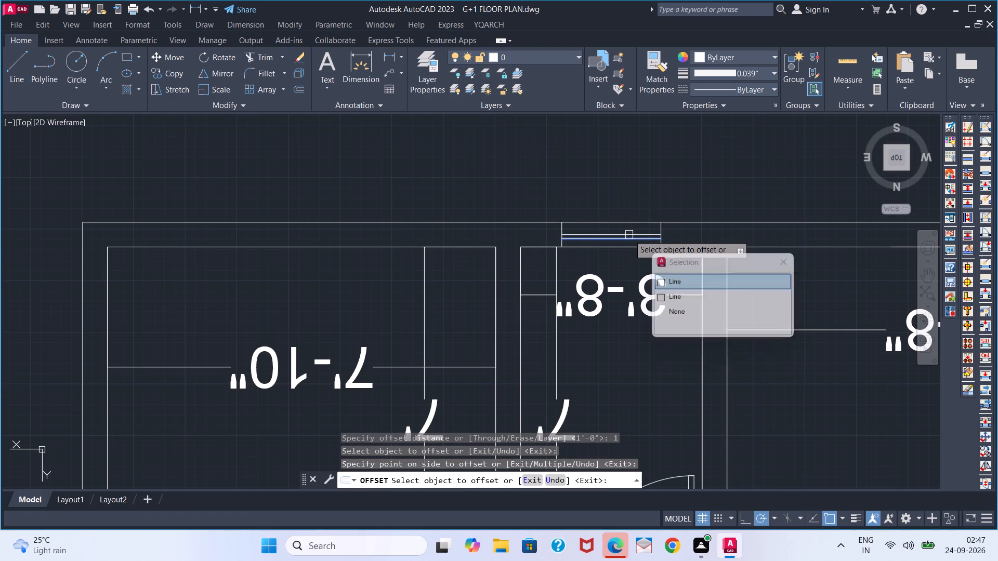
key(Escape)
click(629, 234)
click(628, 224)
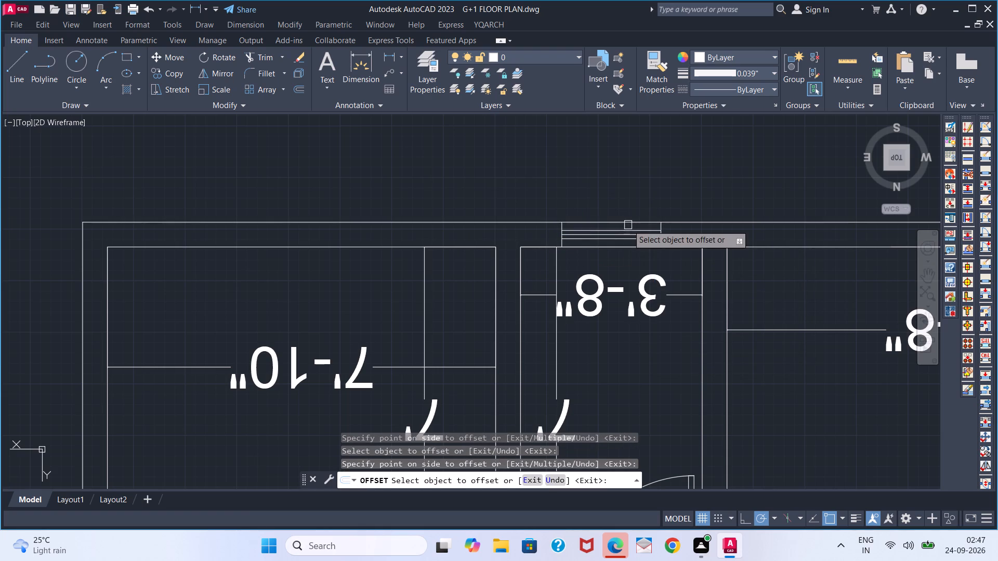
key(Escape)
key(Escape)
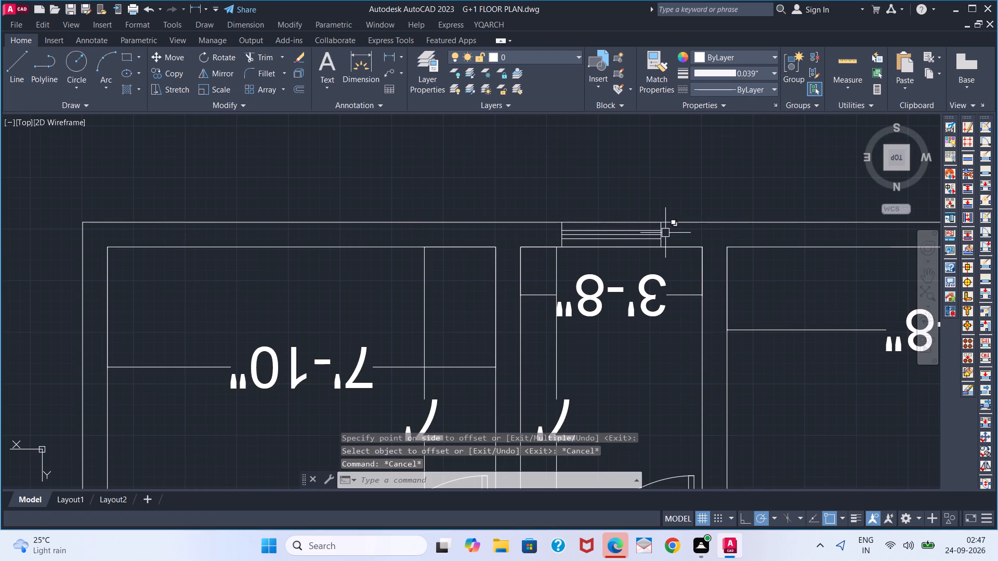
Group the two jambs and three glazing lines of the window into one object.
click(665, 233)
key(Escape)
scroll(665, 231, up, 3)
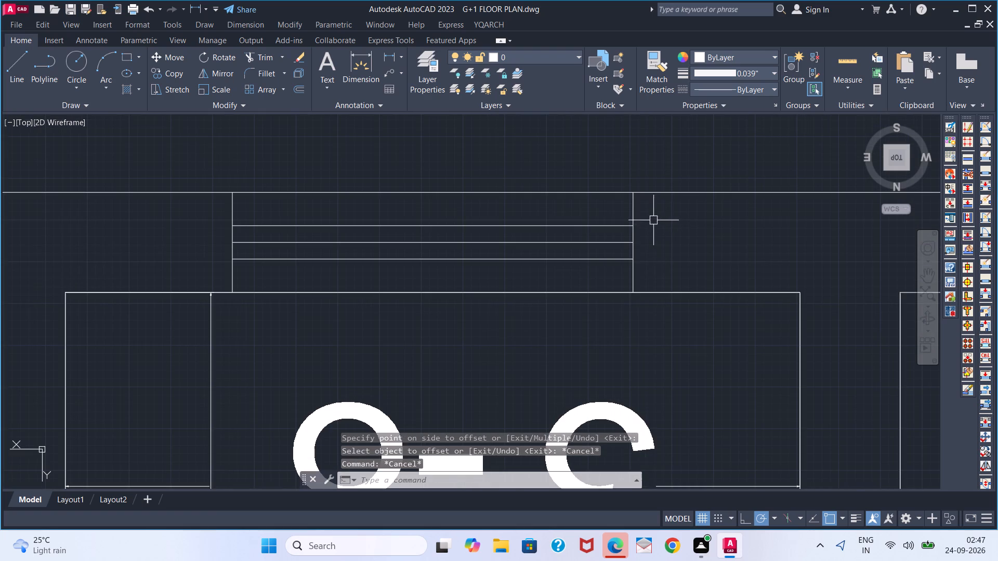
click(653, 219)
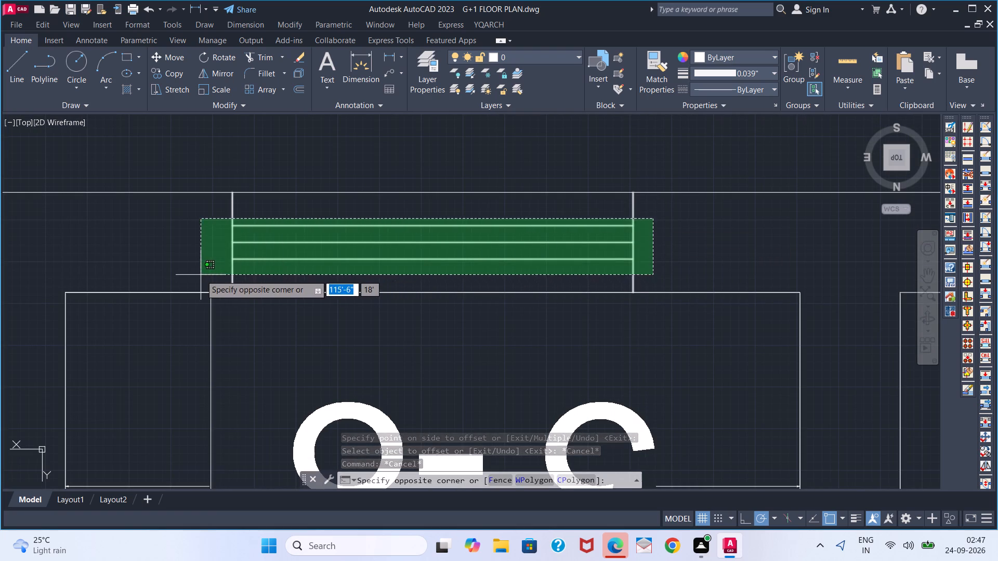
click(201, 274)
text(G)
key(space)
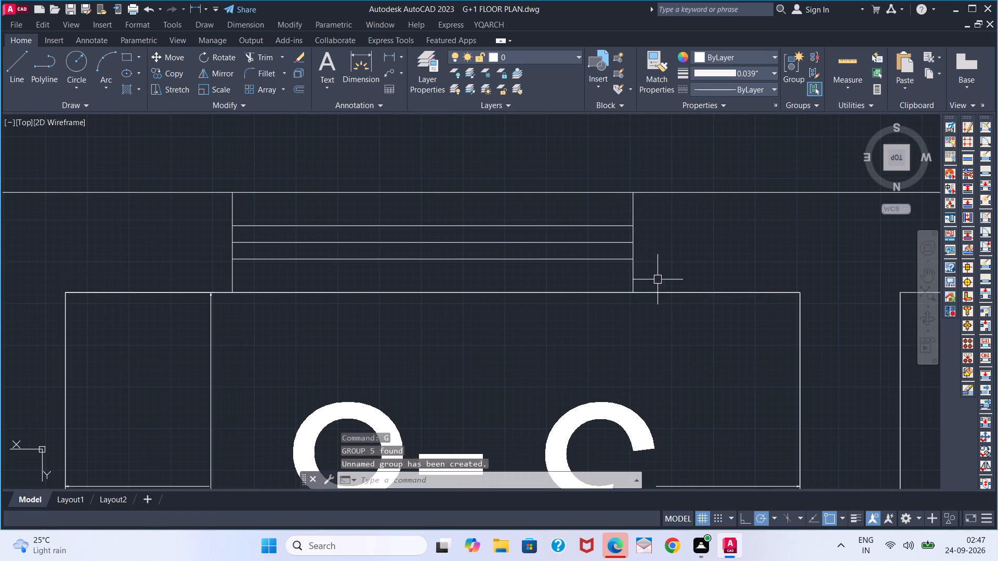
Copy the window group into the outer wall of the corner room and the adjacent narrow room in the right plan.
click(640, 272)
click(616, 267)
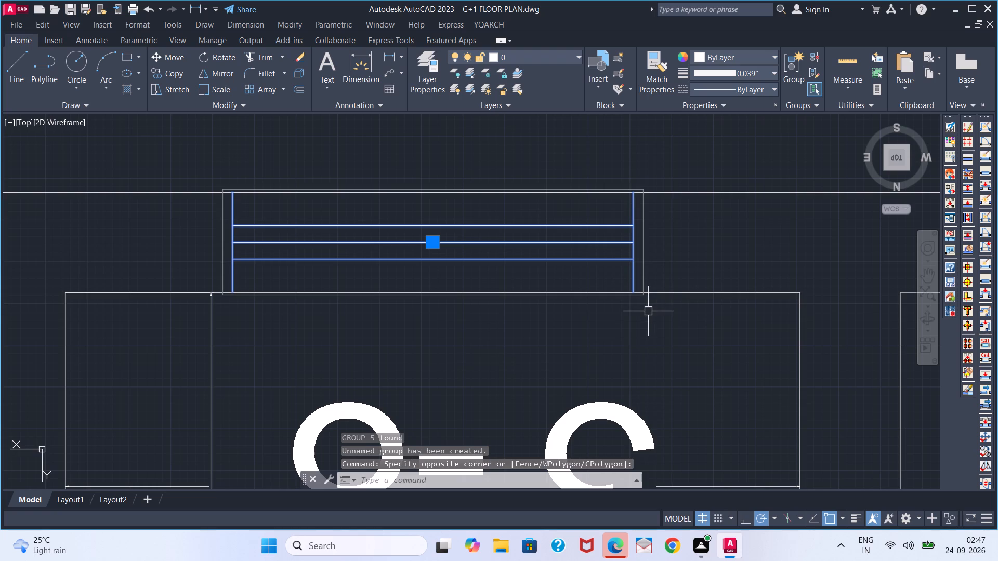
key(c)
key(o)
key(Return)
click(638, 297)
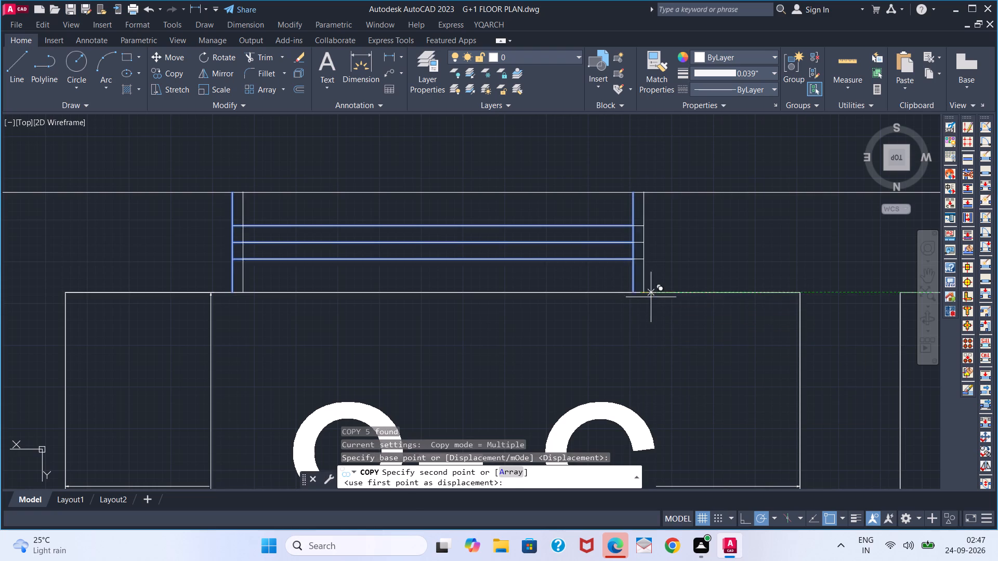
scroll(785, 297, down, 4)
middle_drag(844, 297, 87, 349)
scroll(434, 333, down, 3)
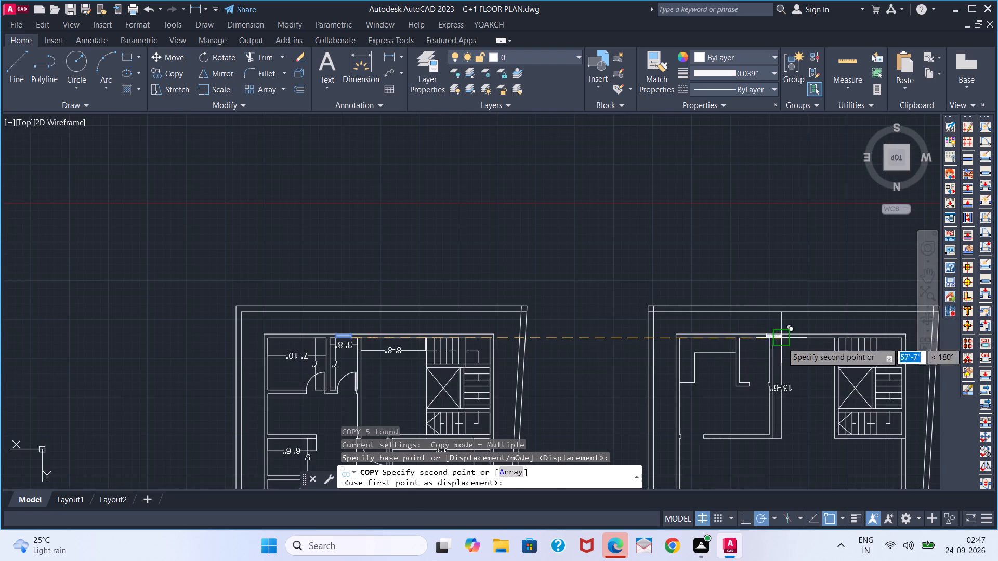
scroll(737, 344, up, 3)
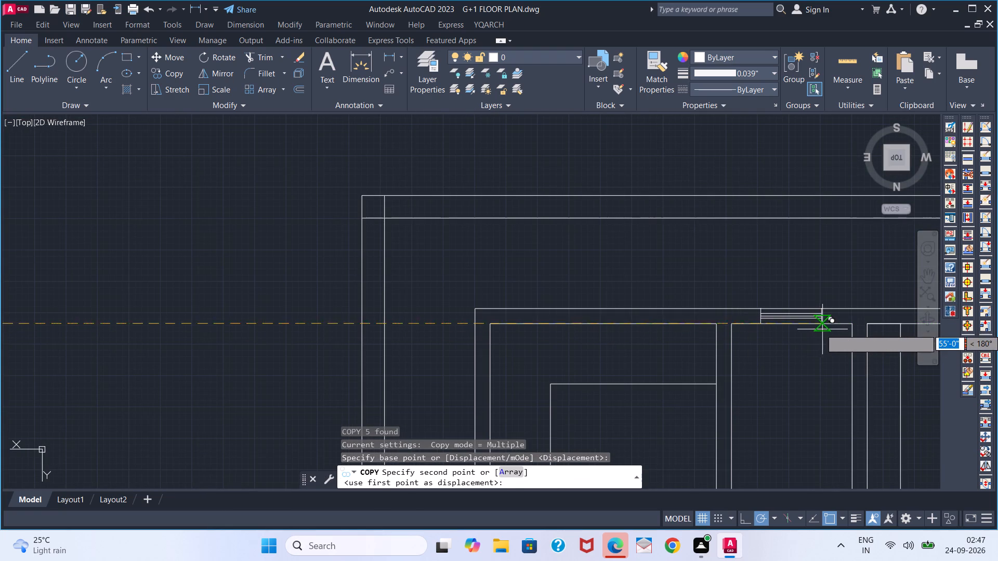
click(824, 327)
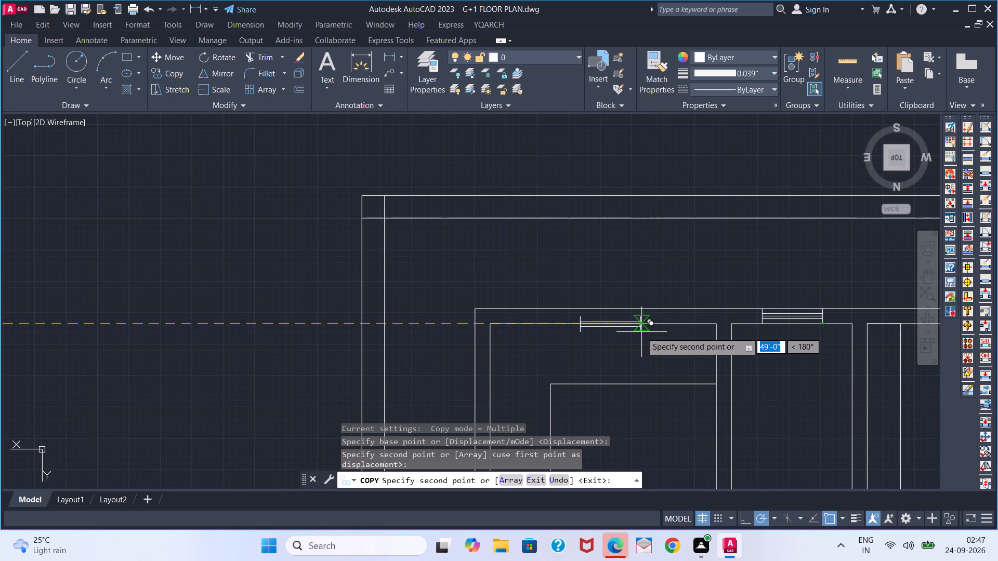
click(641, 332)
key(Escape)
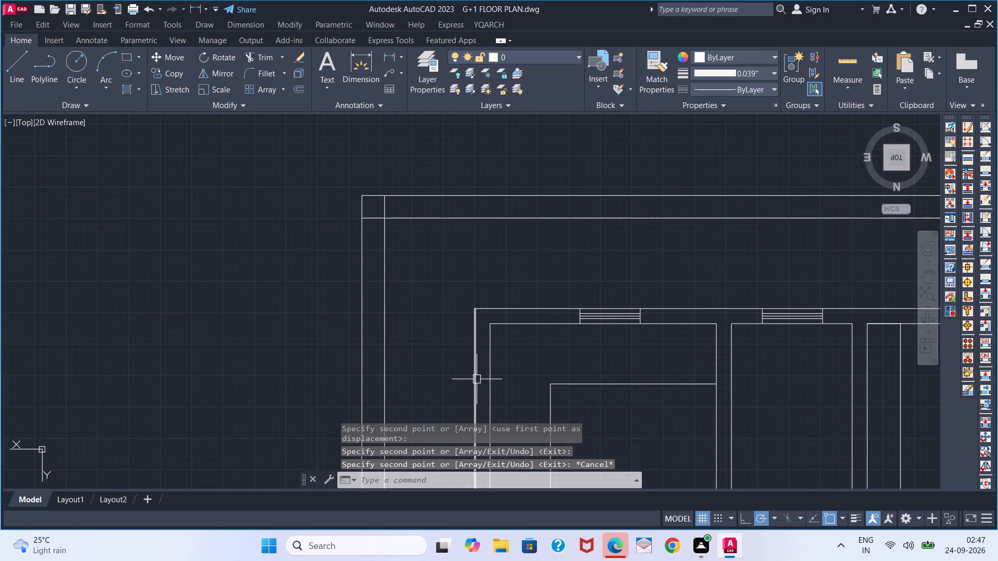
Copy the window group from the 3'-8" room to the outer wall of the 7'-10" room in the left plan.
scroll(442, 379, down, 3)
middle_drag(344, 373, 857, 190)
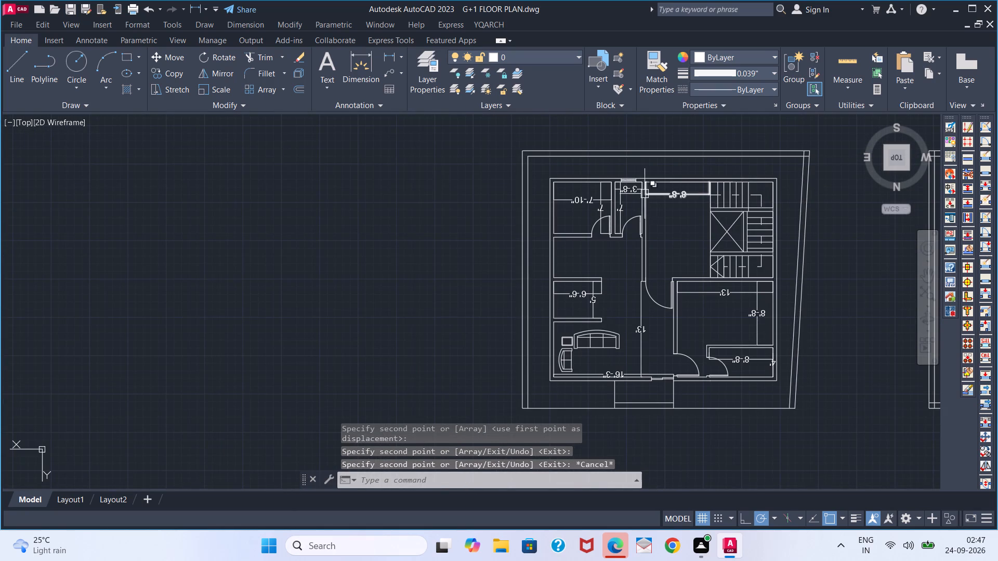
scroll(625, 189, up, 3)
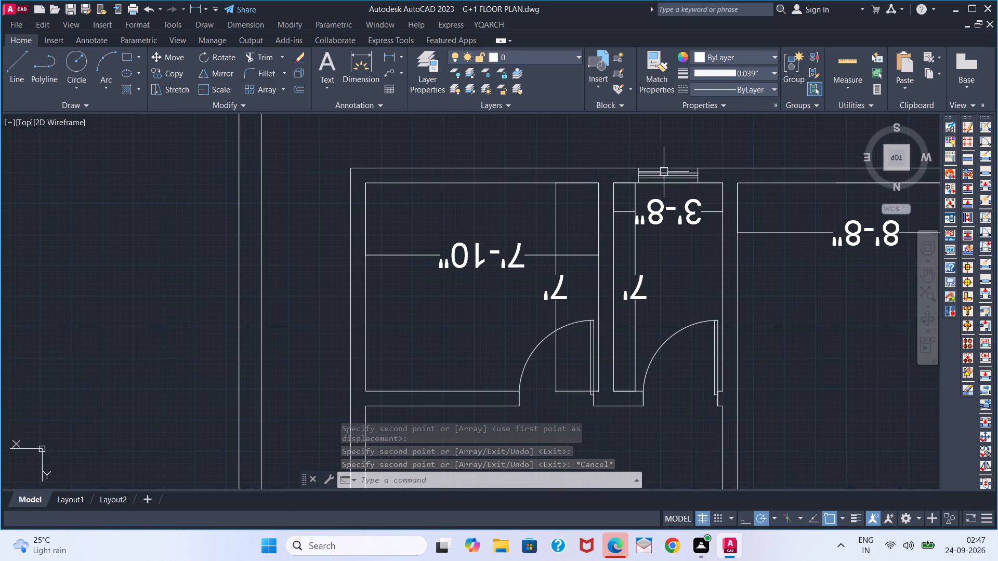
scroll(671, 171, up, 2)
click(733, 180)
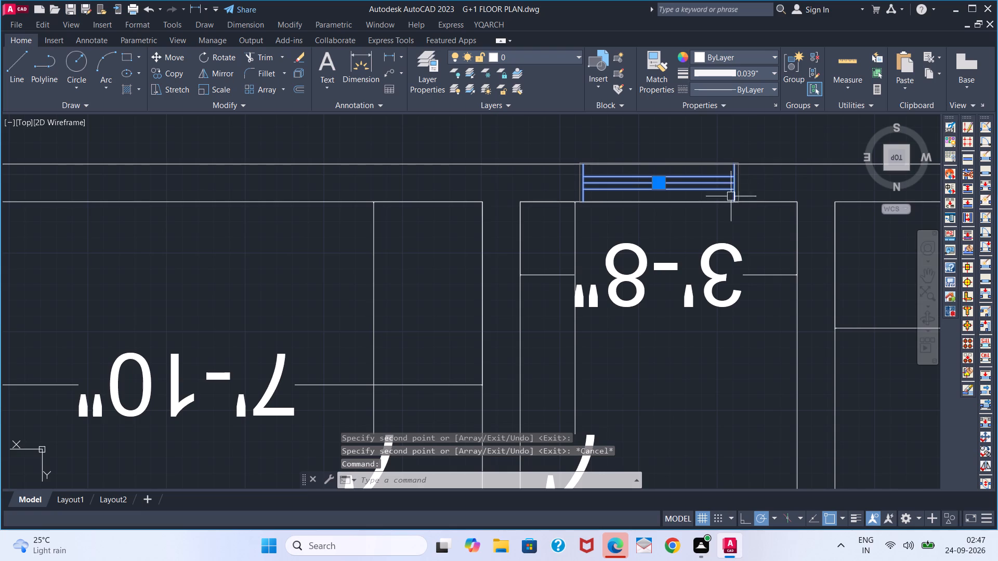
key(c)
key(o)
key(Return)
click(737, 211)
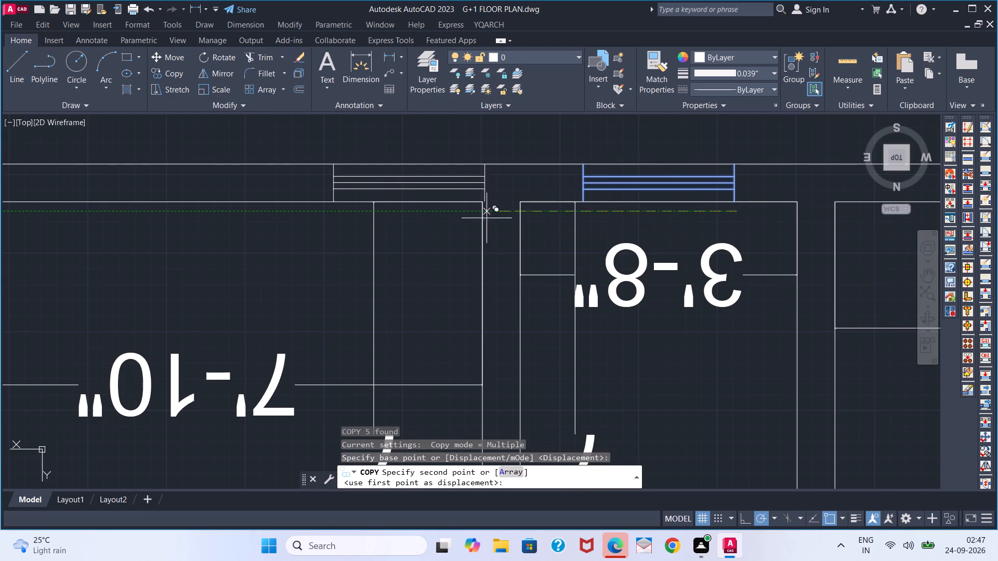
scroll(352, 218, down, 3)
middle_drag(339, 216, 279, 217)
middle_drag(279, 217, 462, 220)
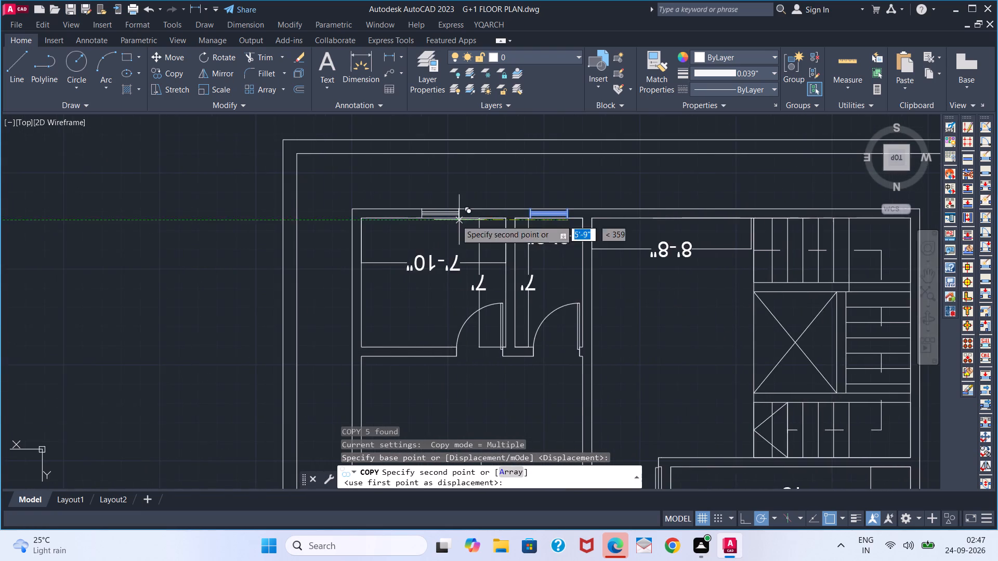
scroll(446, 219, up, 2)
click(443, 219)
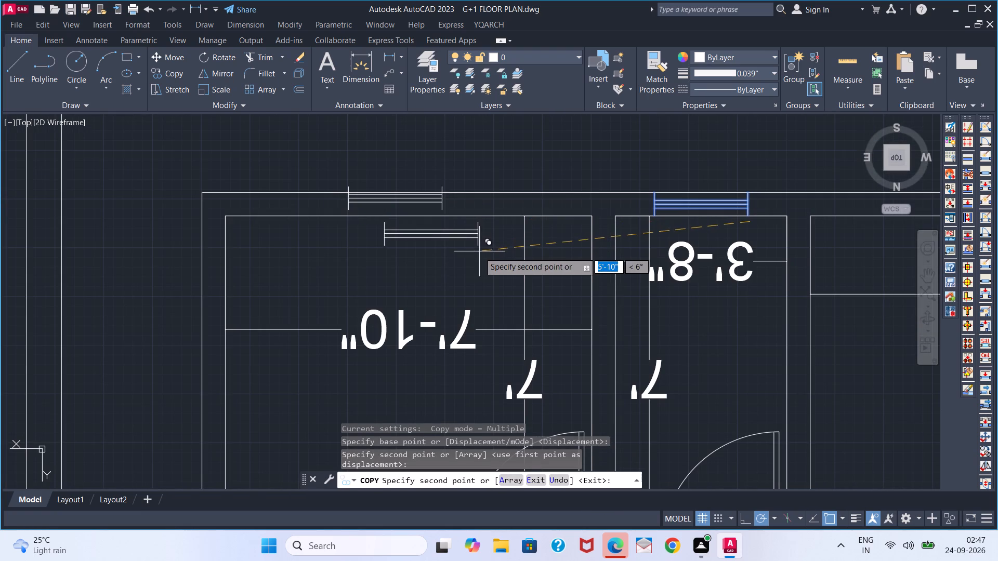
key(Escape)
Move the newly copied window into the outer wall of the 7'-10" room in the left plan.
click(426, 198)
key(m)
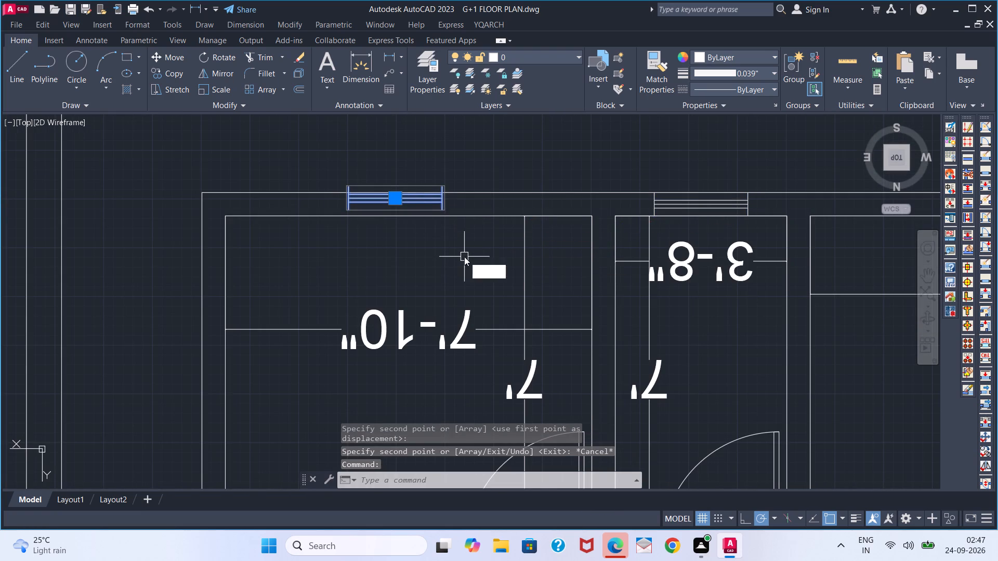
key(Return)
click(438, 214)
click(439, 218)
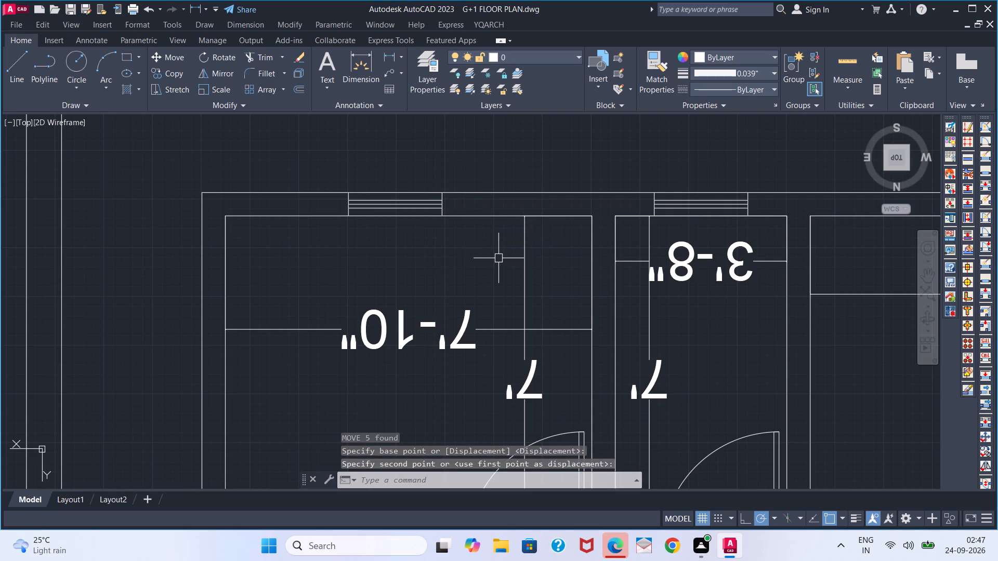
key(Escape)
Copy the window from the 7'-10" room to the outer side wall of the 4' by 8'-8" room in the left plan.
scroll(521, 287, down, 2)
middle_drag(746, 311, 615, 205)
scroll(601, 230, down, 2)
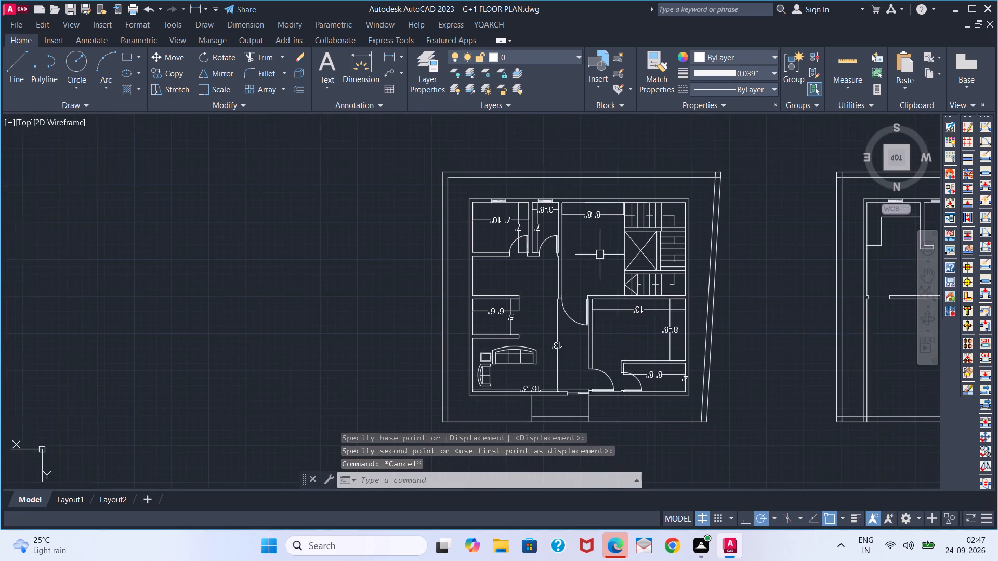
middle_drag(619, 316, 550, 252)
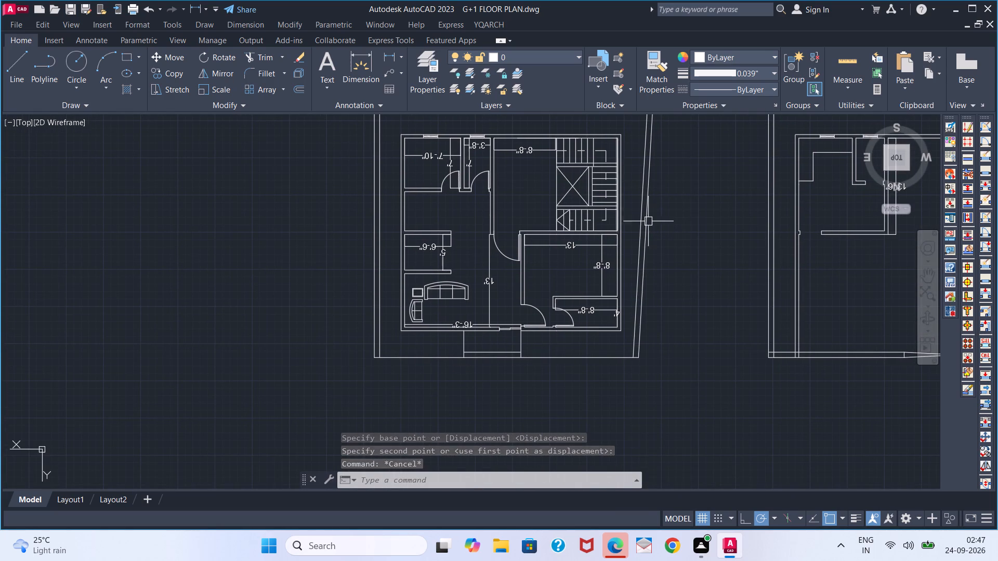
scroll(615, 273, up, 2)
scroll(625, 312, down, 2)
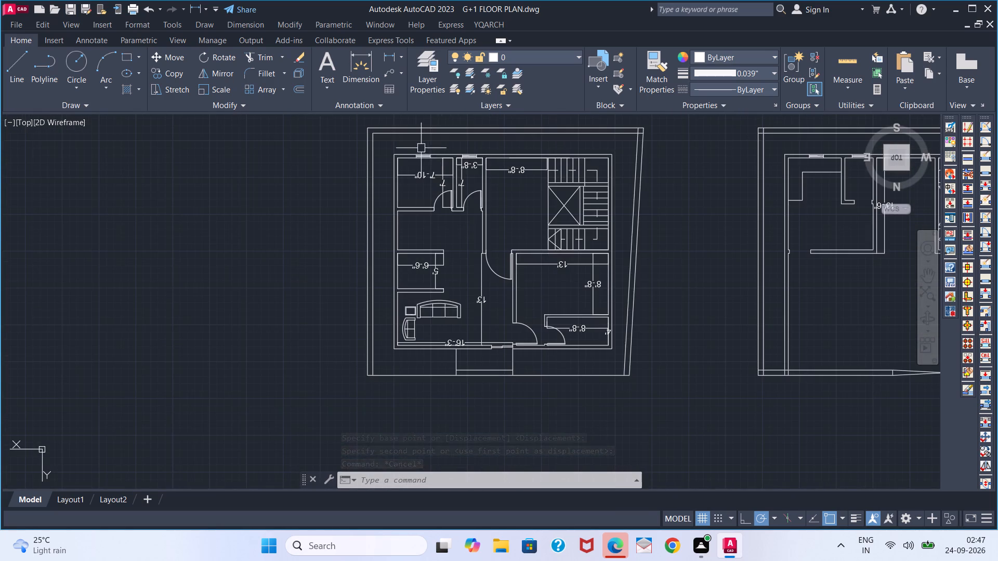
scroll(426, 162, up, 3)
click(426, 143)
text(CO)
key(Return)
click(442, 160)
scroll(710, 324, down, 4)
middle_drag(763, 348, 653, 250)
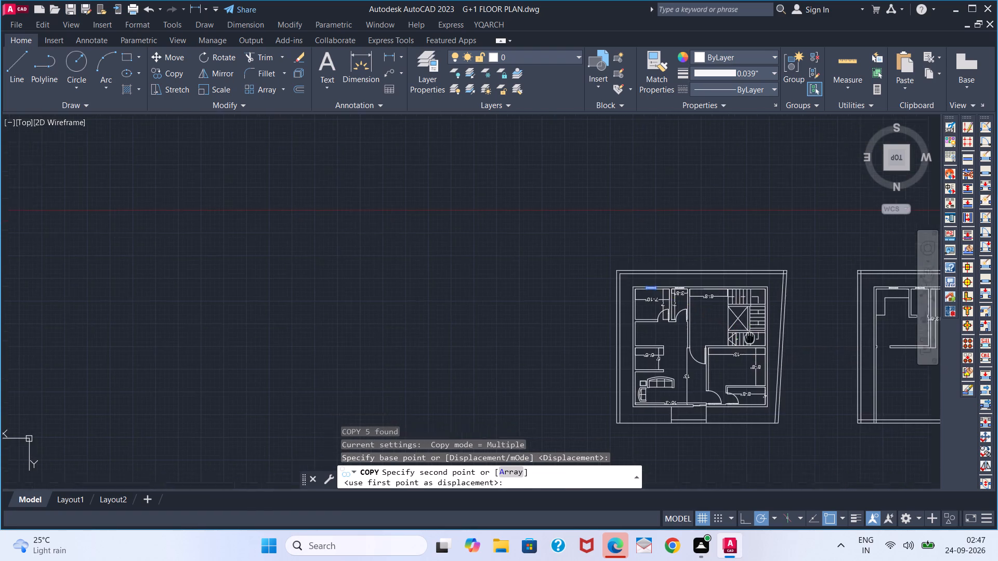
middle_drag(653, 250, 627, 228)
scroll(627, 273, up, 4)
middle_drag(725, 353, 702, 315)
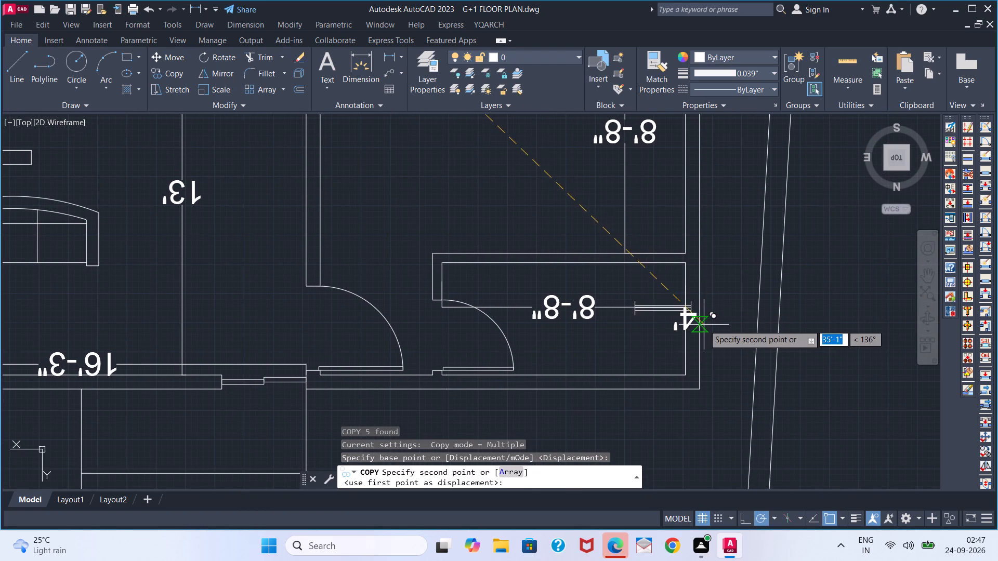
click(715, 311)
key(space)
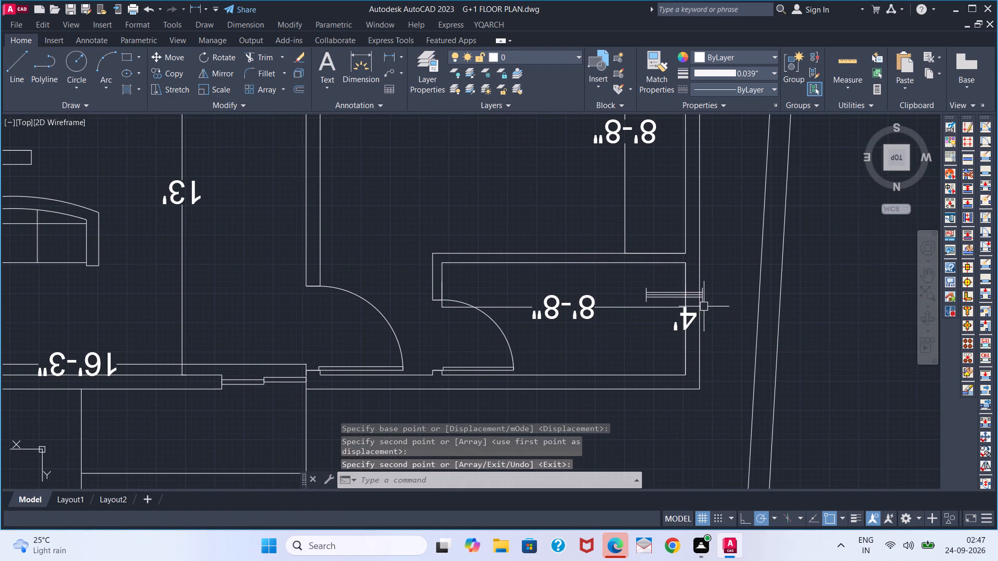
Rotate the copied window a quarter turn with Ortho on, parallel to the 4' room's outer side wall.
click(673, 292)
key(t)
key(BackSpace)
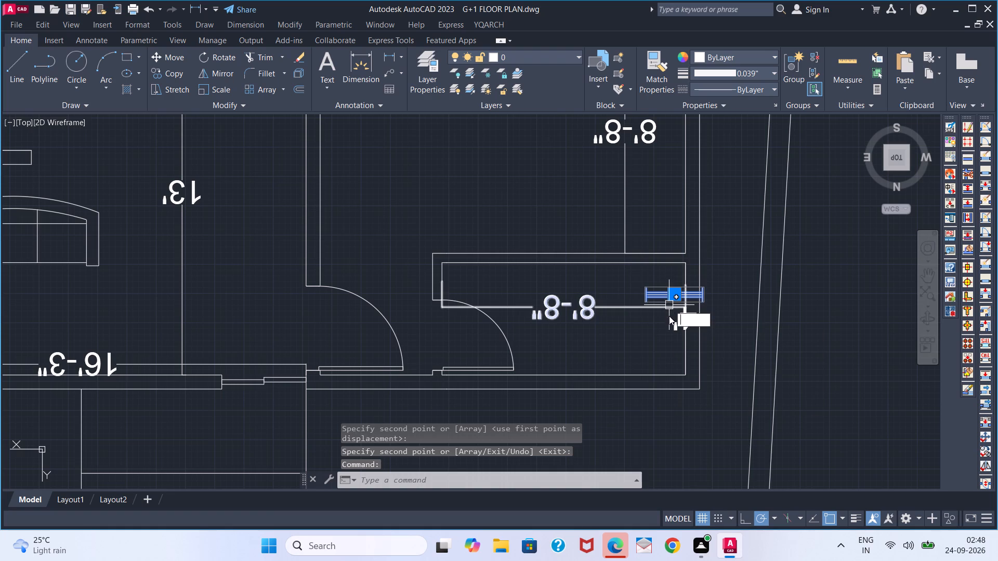
key(r)
key(o)
key(space)
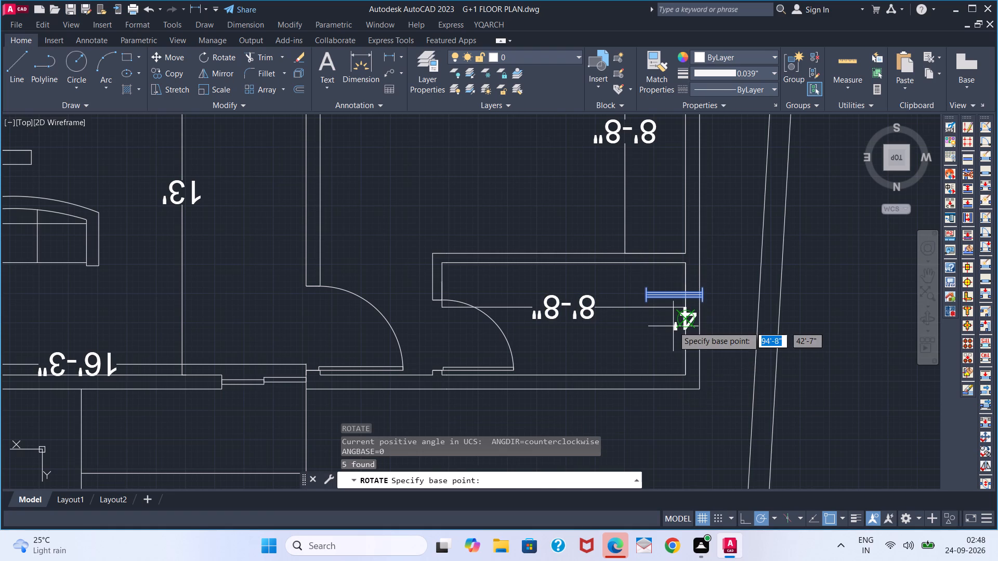
key(ctrl+shift+F8)
click(674, 325)
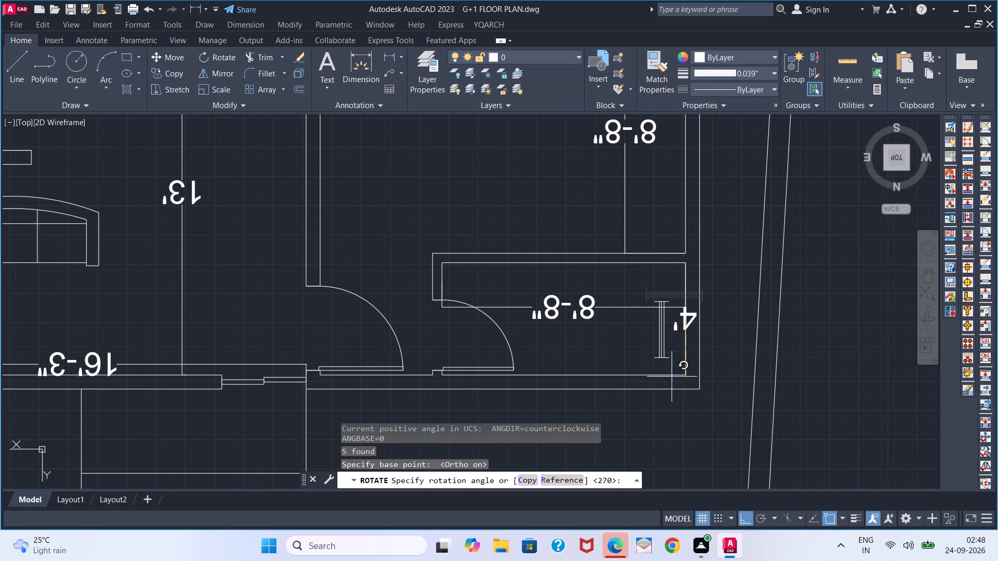
click(686, 432)
Move the rotated window into the thickness of the 4' room's outer side wall.
click(664, 348)
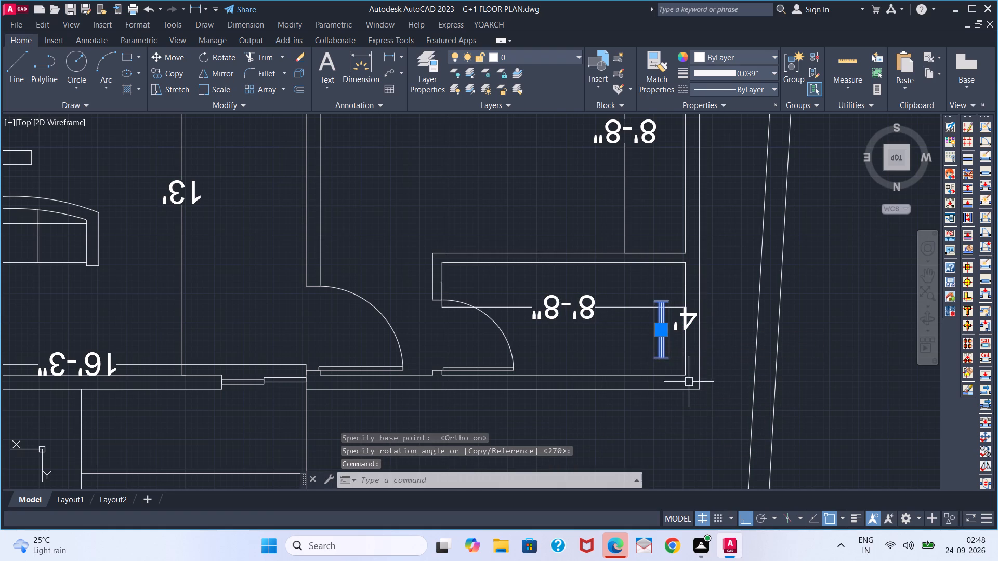
key(m)
key(Return)
scroll(654, 361, up, 1)
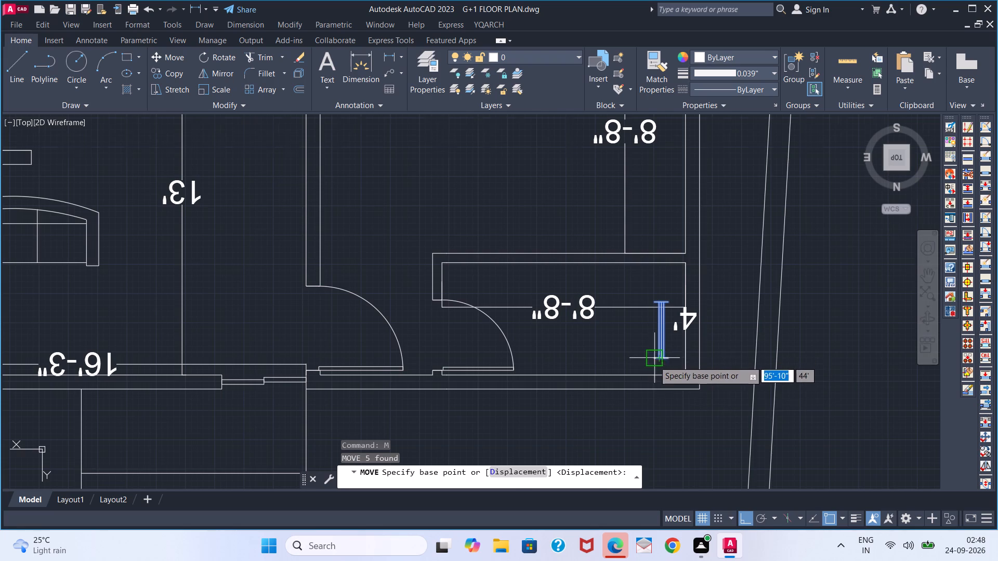
scroll(654, 361, up, 2)
click(652, 360)
click(768, 356)
scroll(690, 380, down, 3)
scroll(721, 376, up, 3)
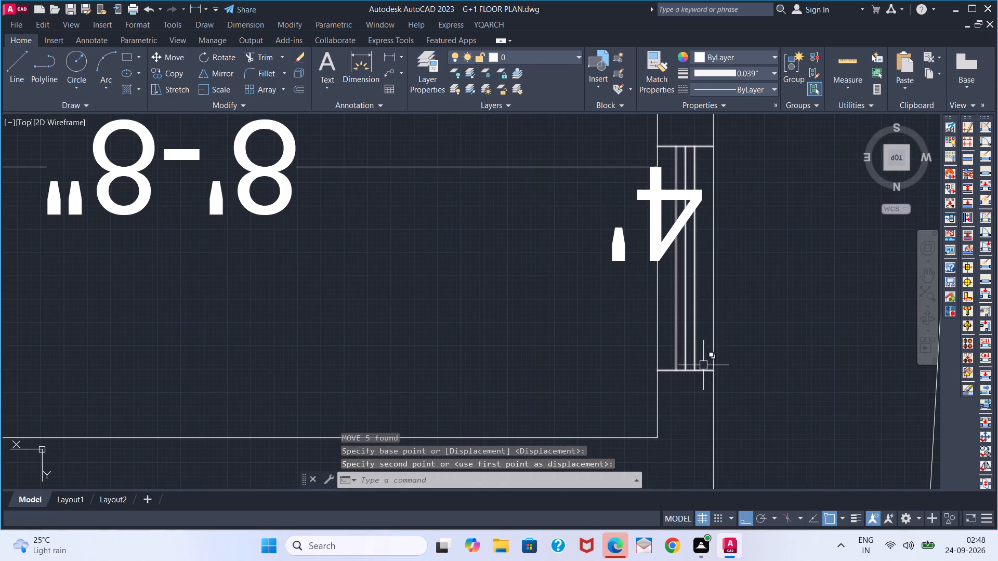
Shift the window along the outer side wall toward the middle of the 4' room.
click(698, 364)
key(m)
key(Return)
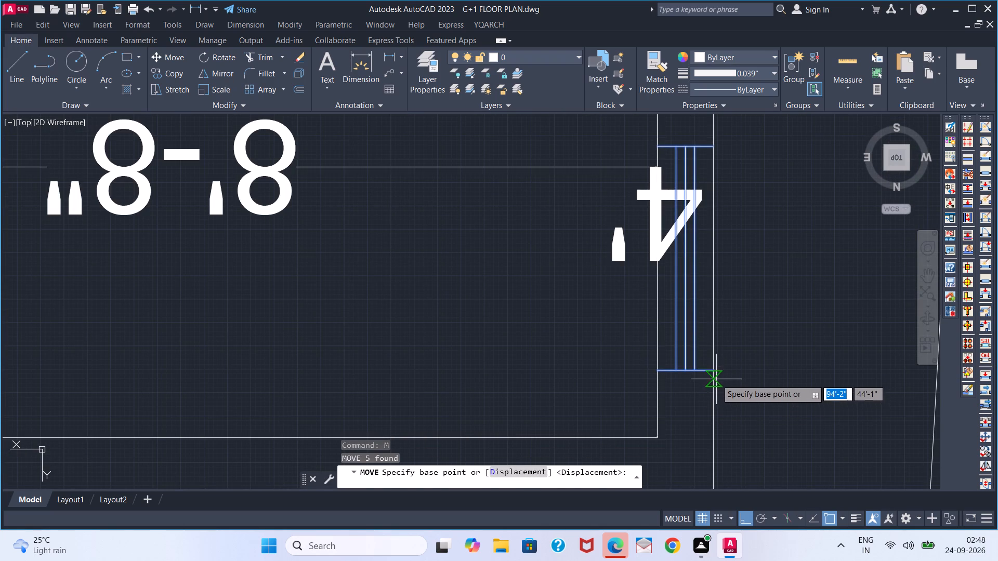
click(716, 377)
click(714, 317)
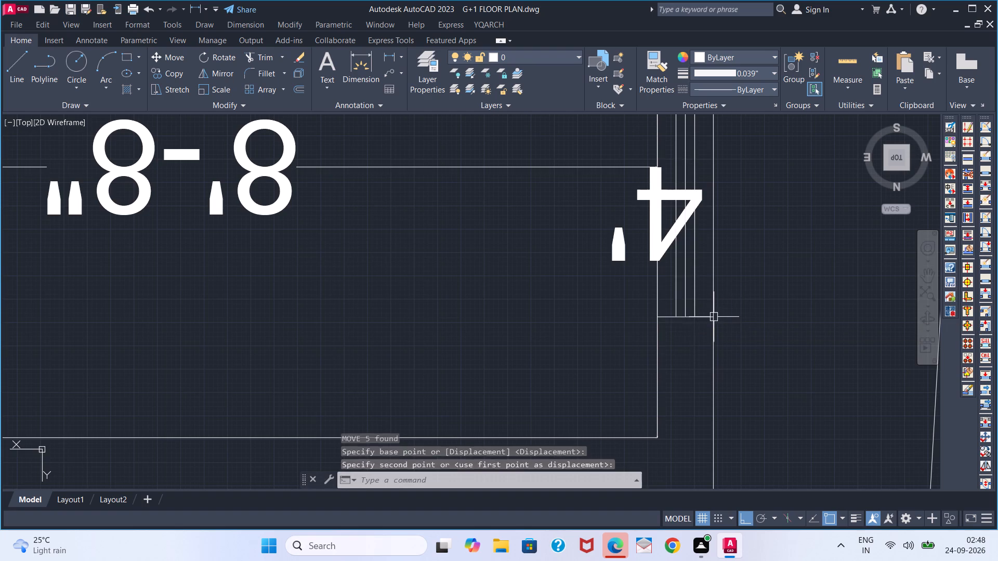
scroll(676, 343, down, 4)
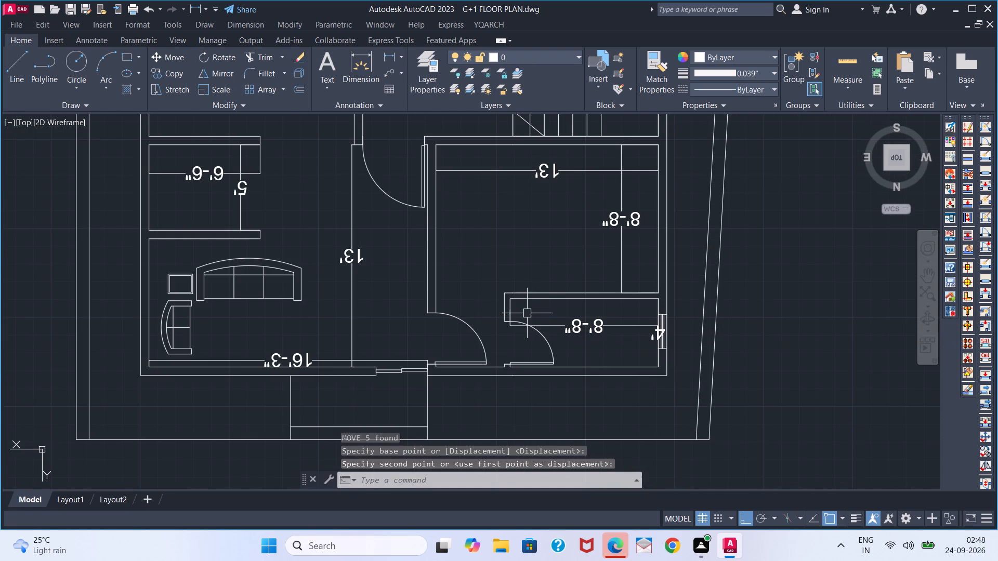
Check the clear width between the 13'-6" wall and the staircase wall in the right plan with a linear dimension.
scroll(526, 313, down, 1)
scroll(576, 335, up, 3)
scroll(560, 331, down, 3)
middle_drag(445, 327, 586, 335)
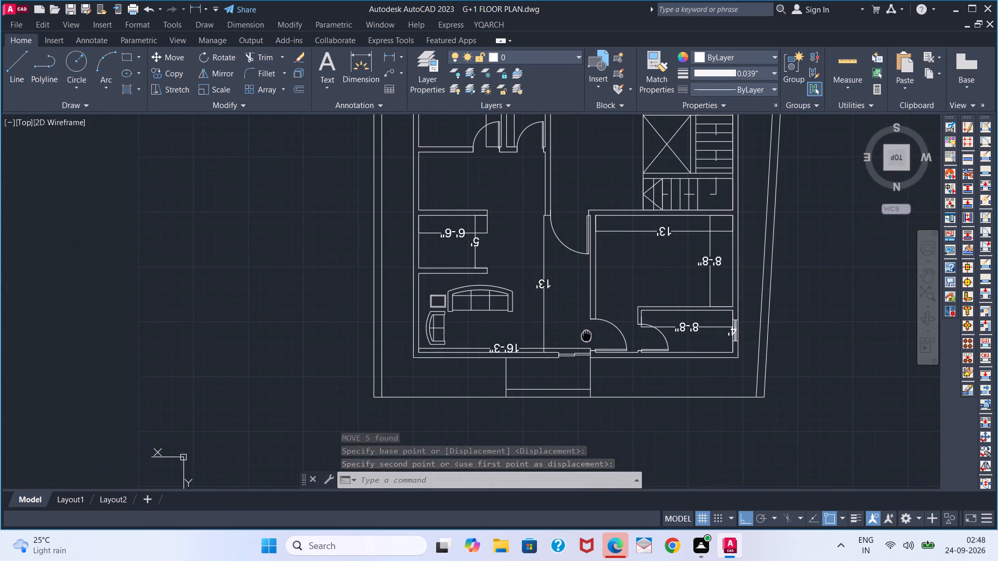
middle_drag(586, 335, 587, 335)
middle_drag(658, 283, 638, 396)
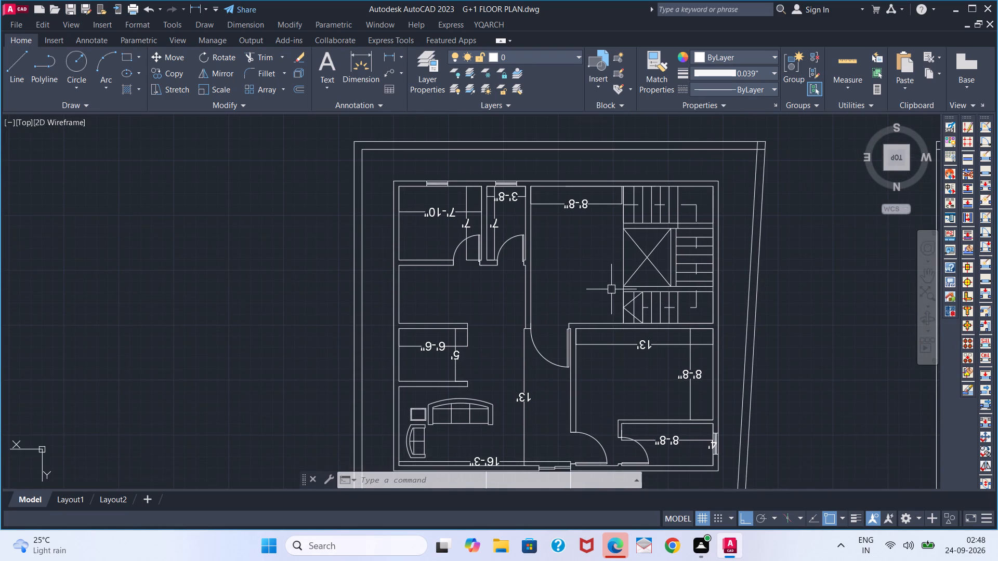
scroll(612, 282, down, 1)
middle_drag(756, 285, 746, 286)
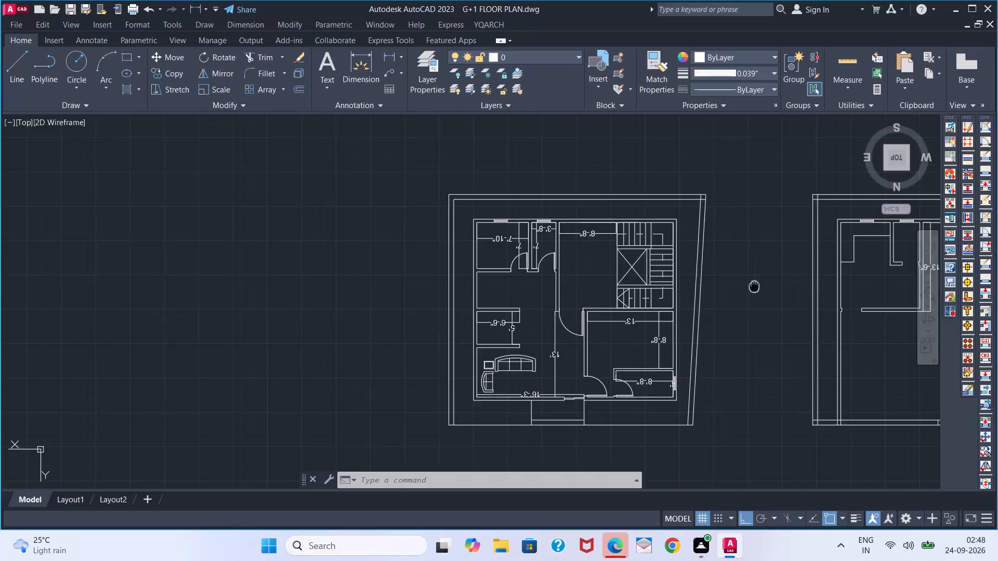
middle_drag(746, 286, 579, 286)
scroll(743, 251, up, 2)
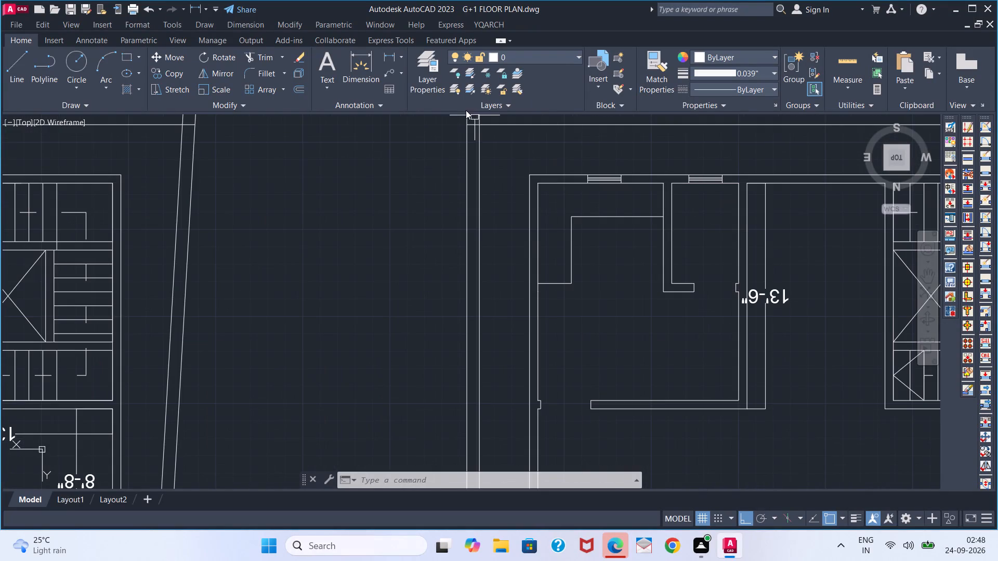
click(383, 57)
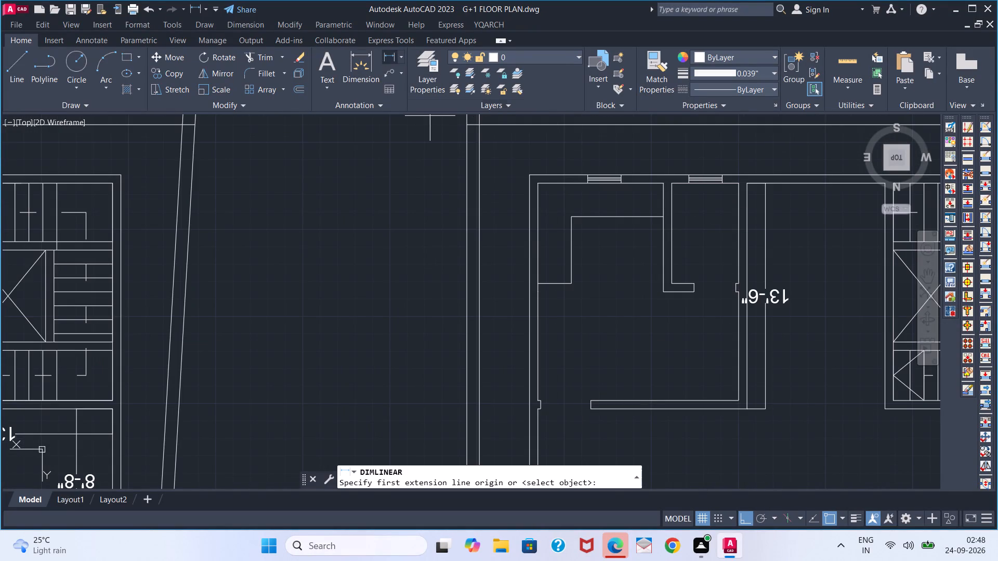
middle_drag(694, 222, 538, 222)
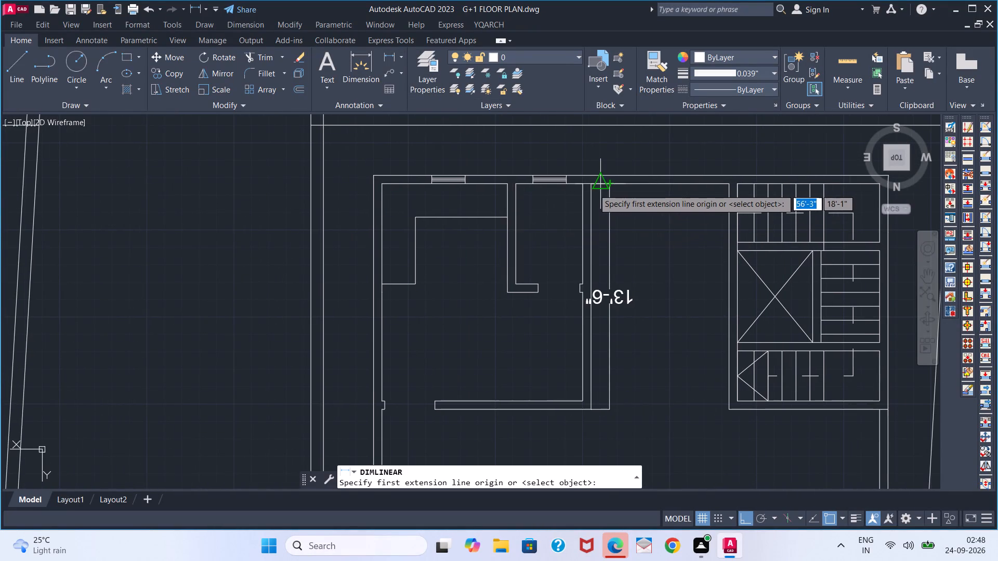
click(591, 188)
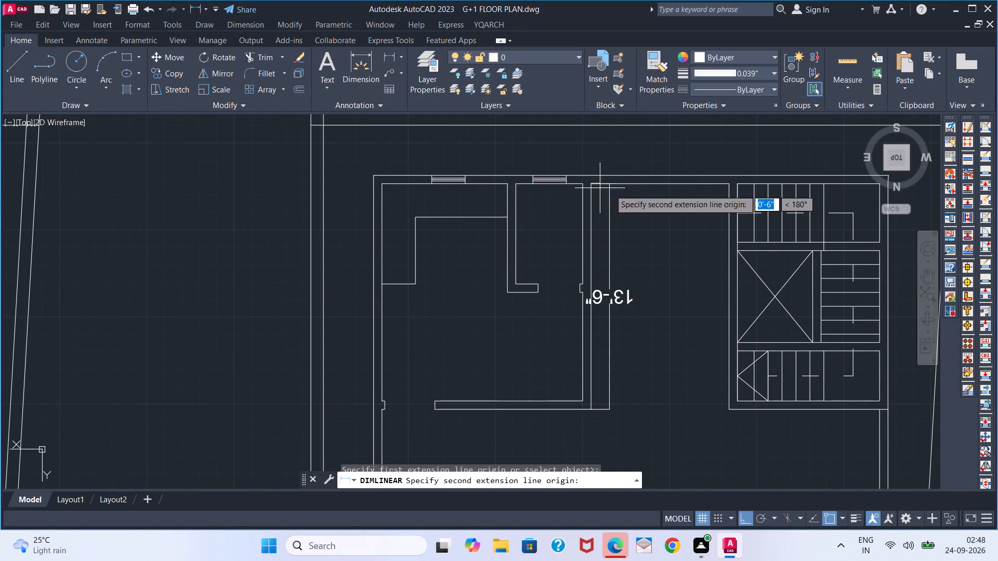
click(727, 186)
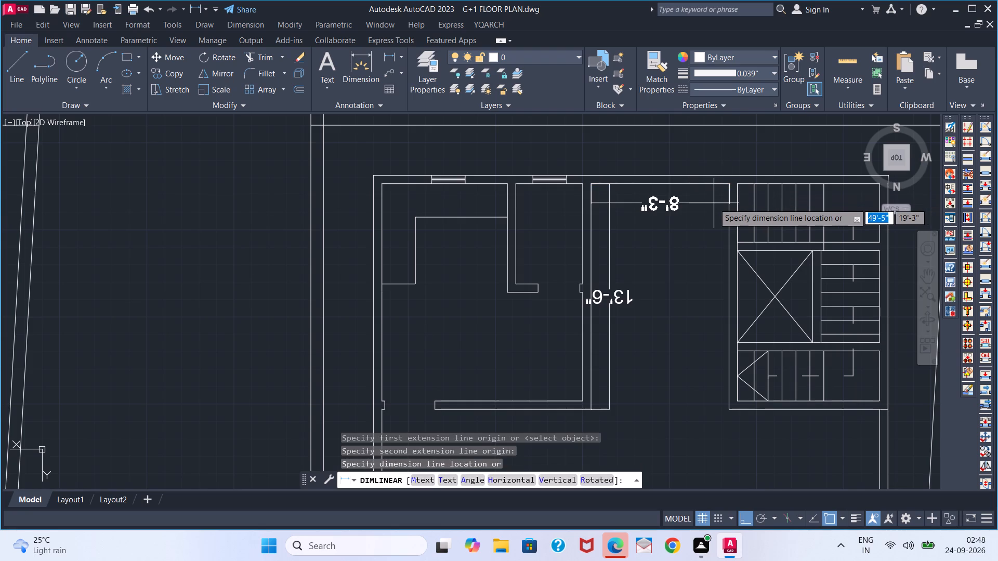
key(Escape)
Insert the Dining Set - 36 x 72 in. block from DesignCenter into the empty space beside the left plan.
scroll(316, 231, down, 3)
middle_drag(205, 256, 292, 260)
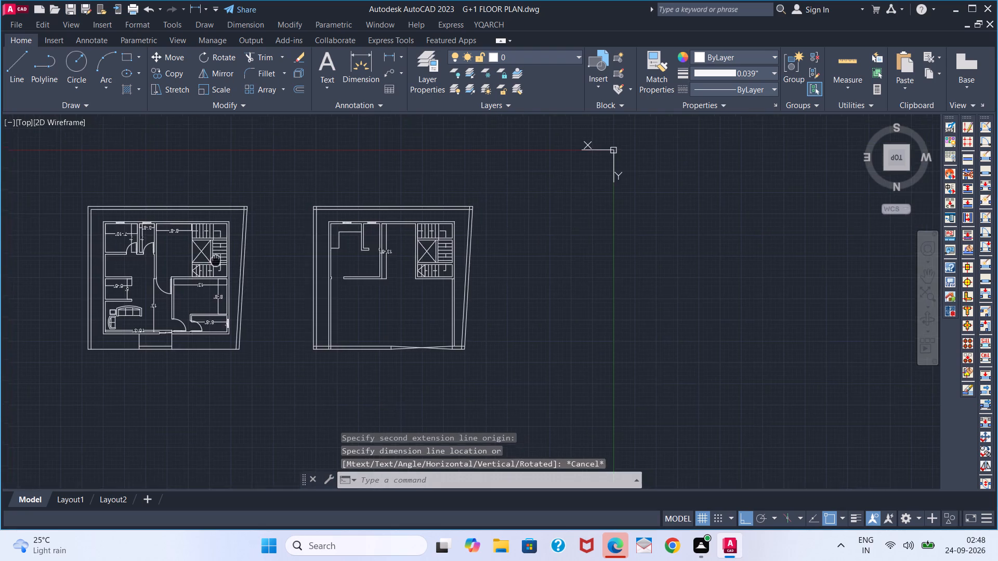
middle_drag(292, 260, 484, 260)
scroll(404, 244, up, 3)
scroll(474, 247, down, 4)
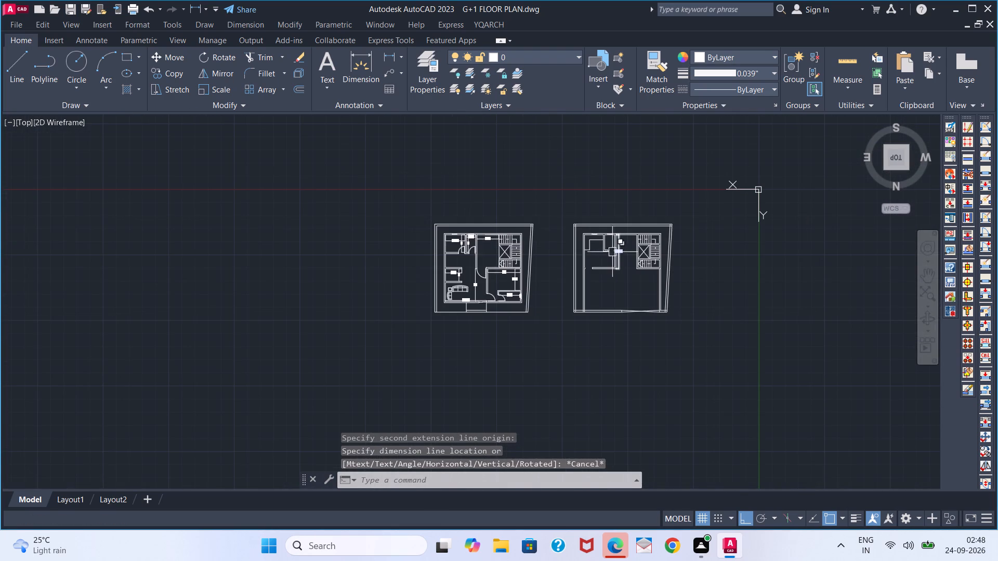
scroll(503, 250, up, 1)
key(Escape)
scroll(431, 313, up, 1)
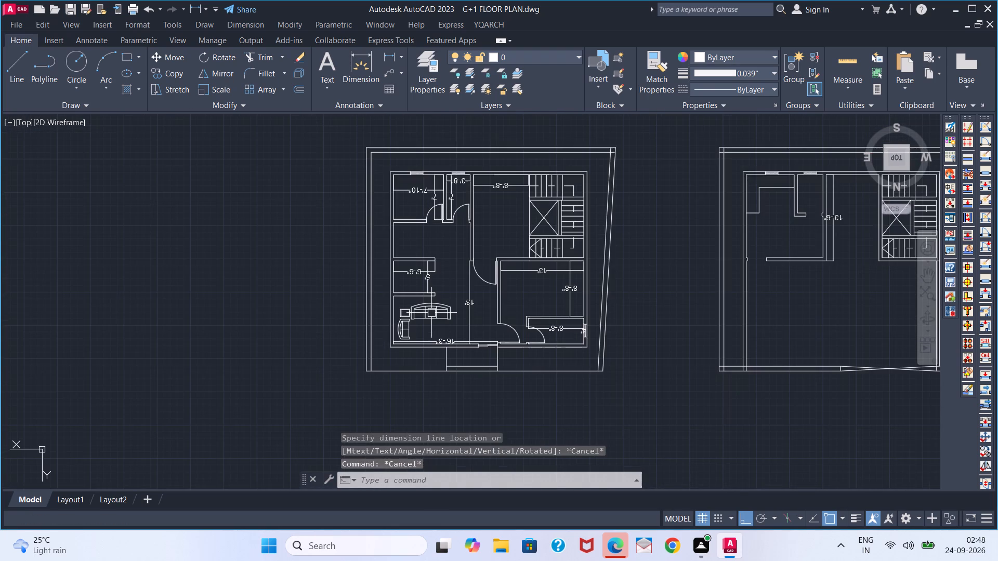
scroll(431, 313, up, 1)
middle_drag(449, 271, 454, 326)
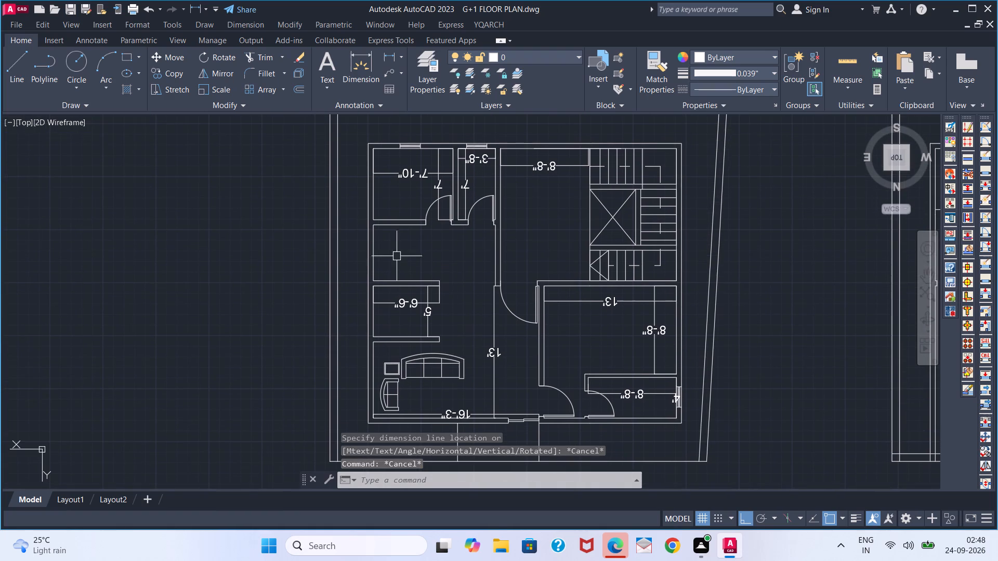
key(ctrl+2)
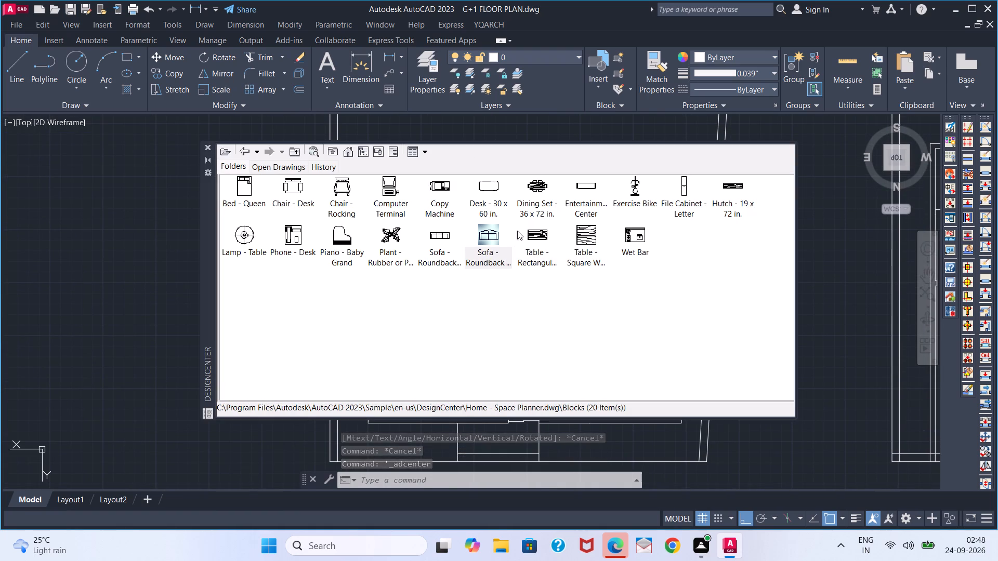
click(533, 197)
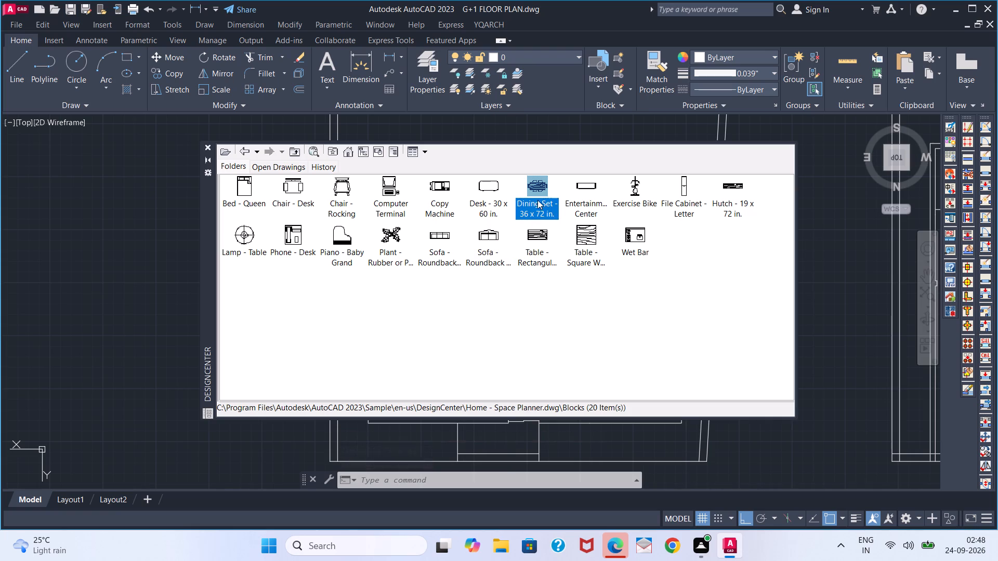
drag(541, 191, 108, 300)
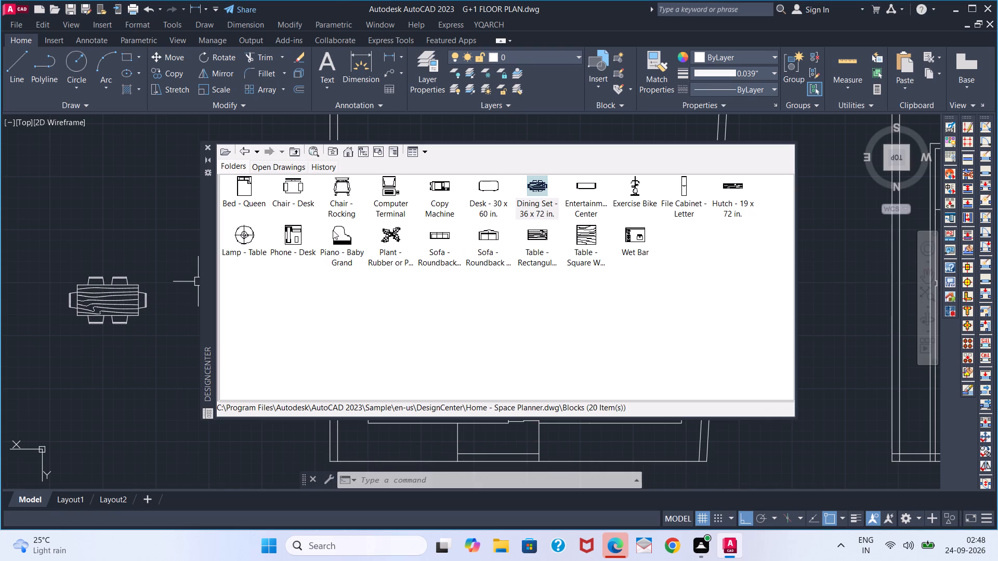
click(203, 149)
Move the dining set, with Ortho off, into the open space between the left plan's 7'-10" room and 6'-6" room.
click(105, 305)
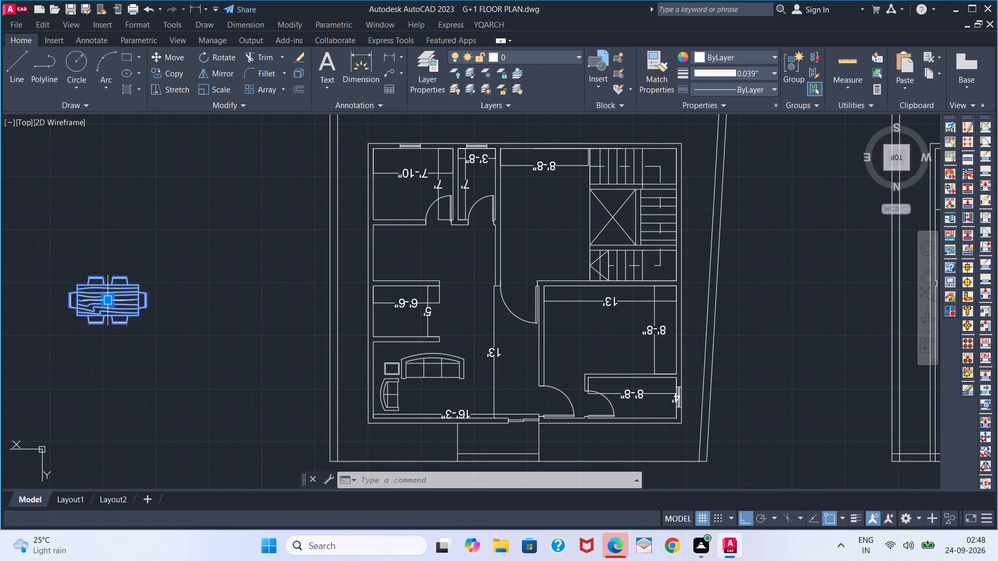
key(m)
key(Return)
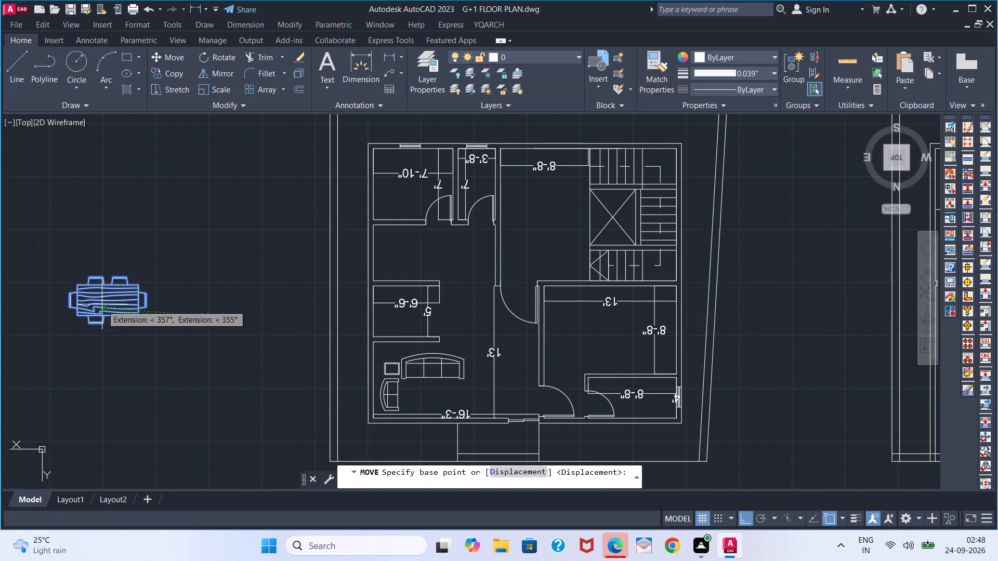
click(103, 304)
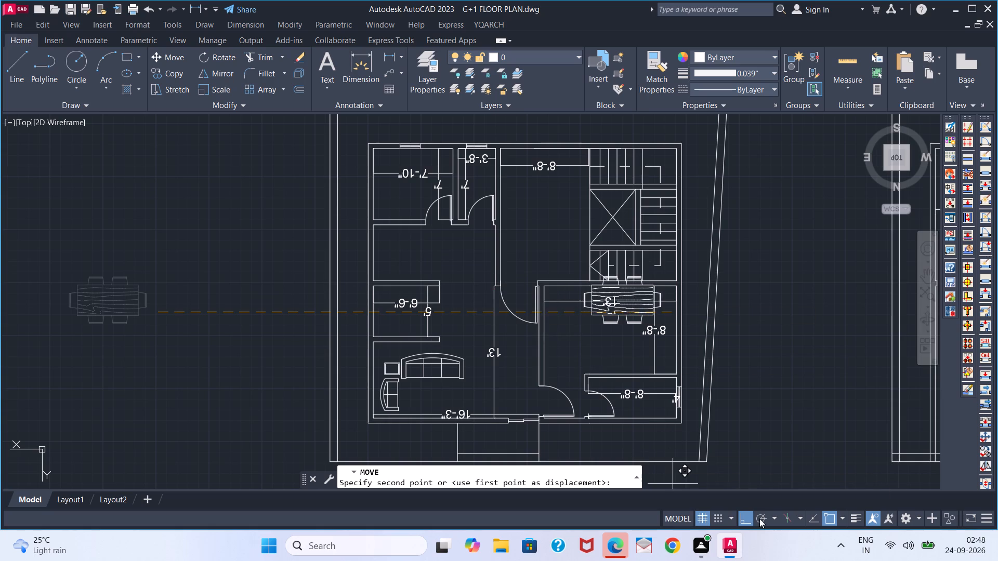
click(748, 515)
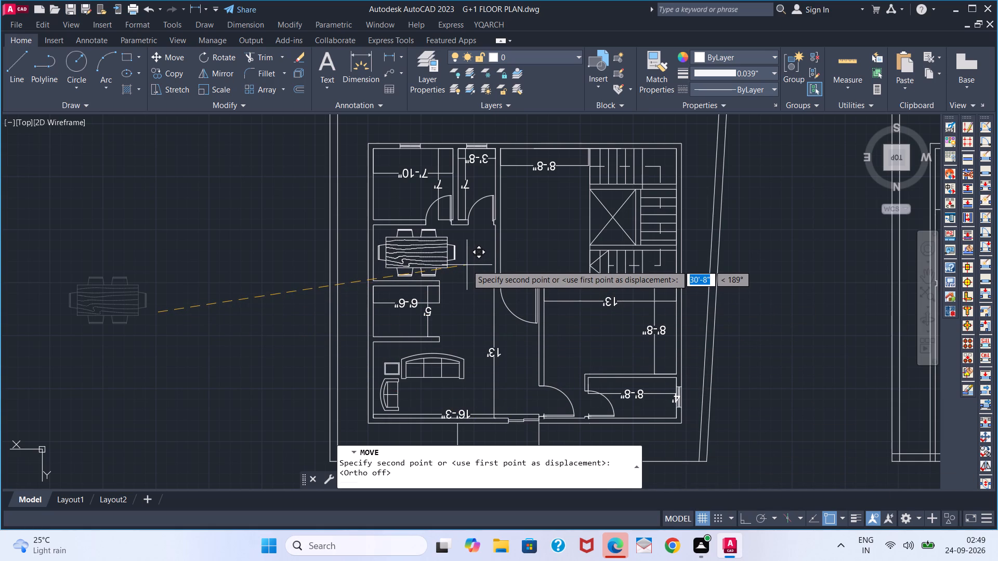
click(467, 265)
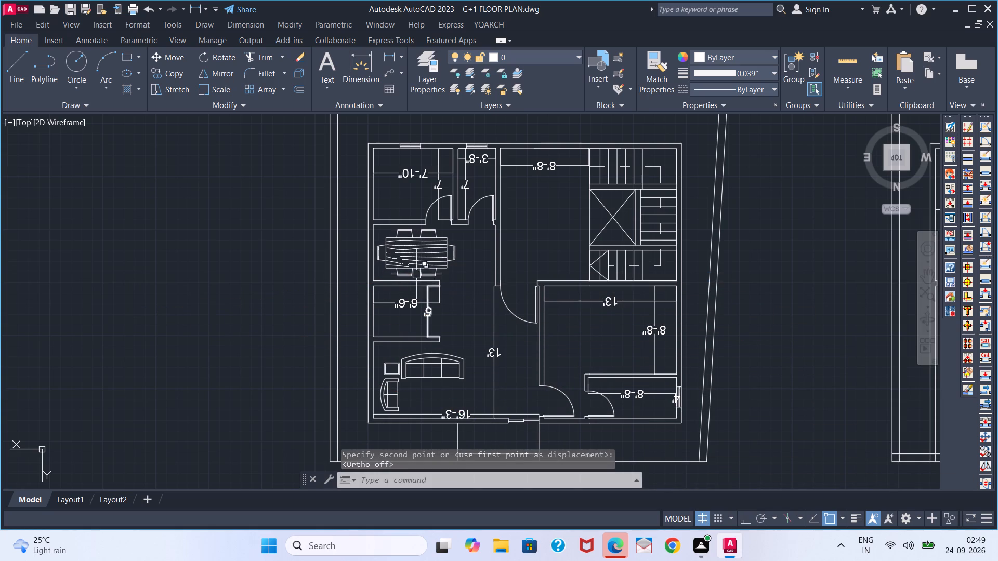
Scale the dining set down freehand from the tabletop's corner so it fits more loosely in the dining space.
scroll(409, 268, up, 4)
click(390, 233)
scroll(372, 270, down, 2)
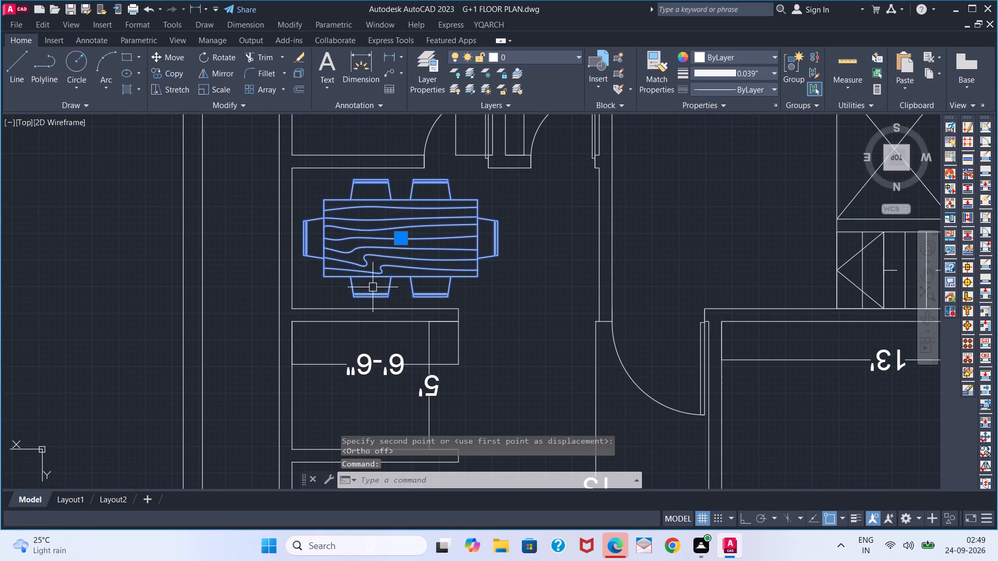
key(s)
key(c)
key(space)
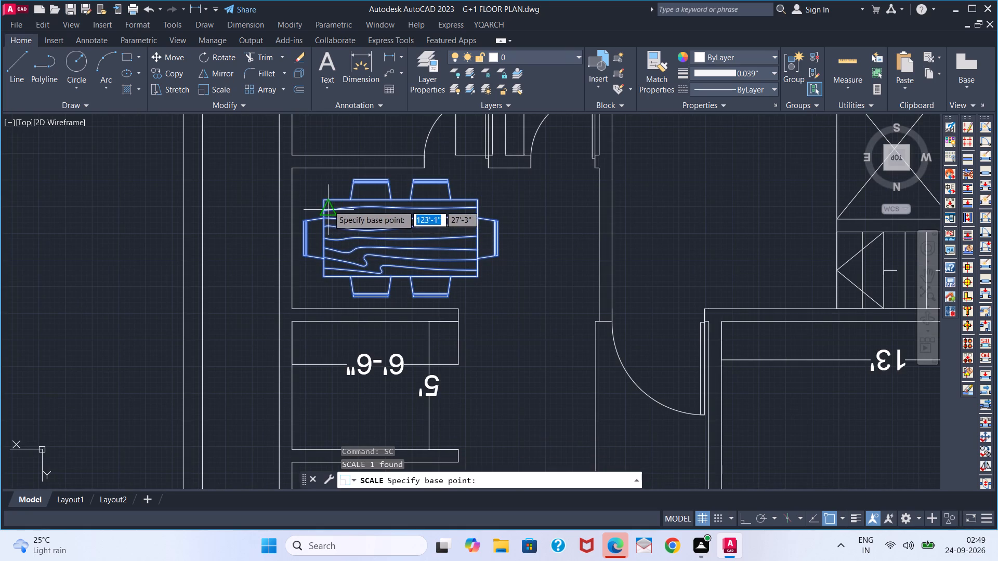
click(323, 197)
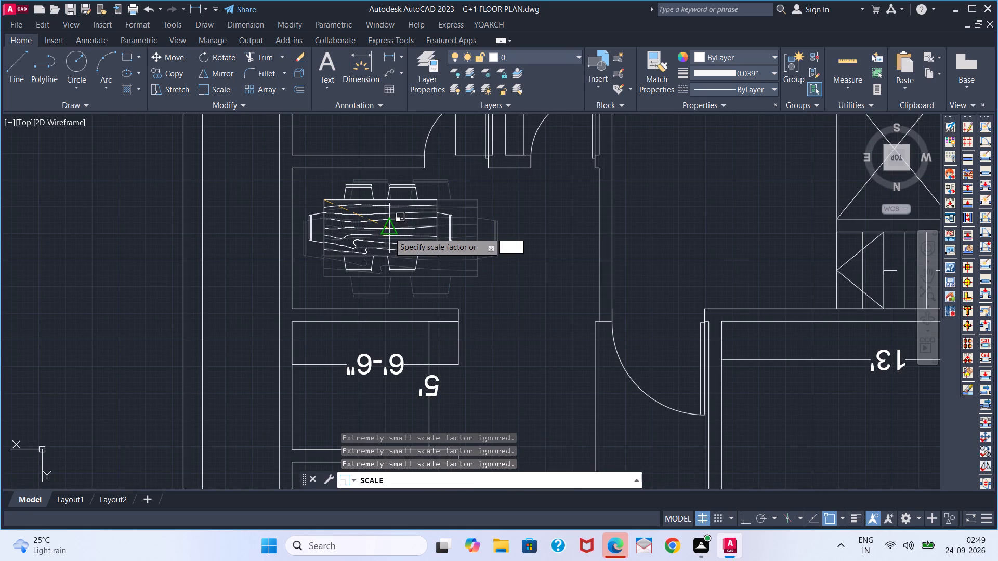
click(392, 235)
Nudge the scaled dining set slightly toward the 6'-6" room within the dining space.
click(413, 244)
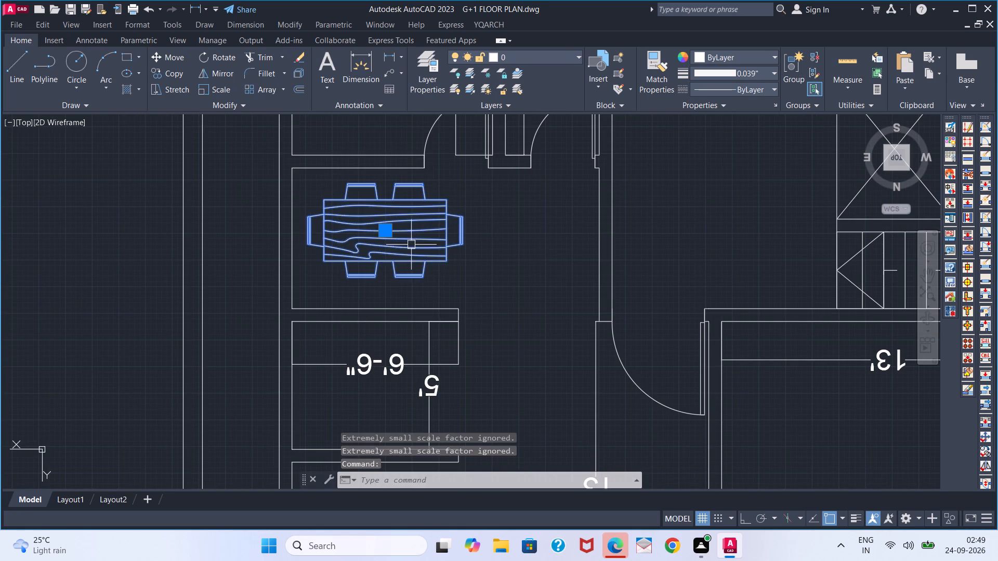
key(m)
key(Return)
click(389, 234)
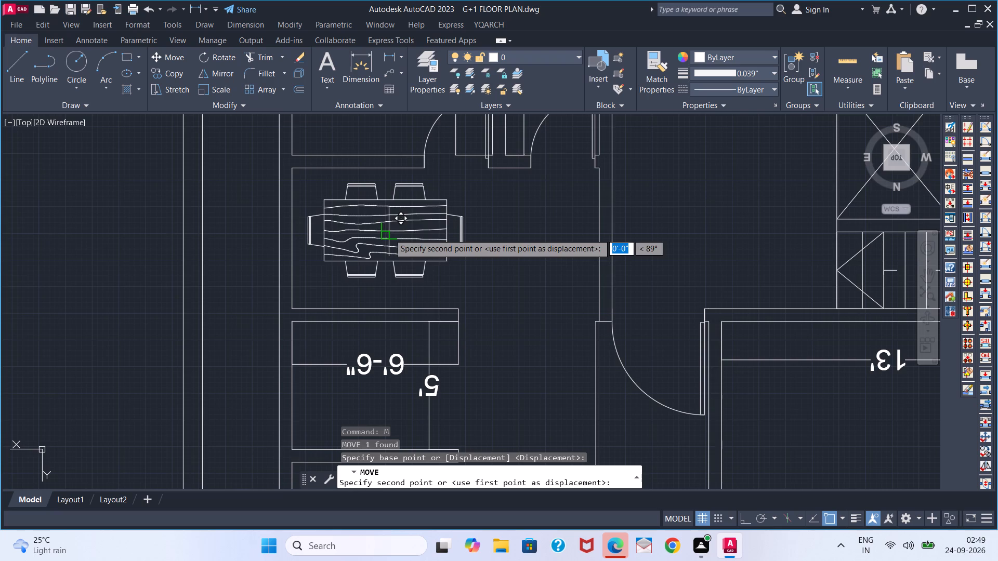
click(389, 239)
Examine the left plan's rooms, furniture and doors together with the neighbouring right plan.
scroll(501, 288, down, 2)
middle_drag(520, 306, 330, 235)
middle_click(326, 235)
scroll(322, 252, down, 1)
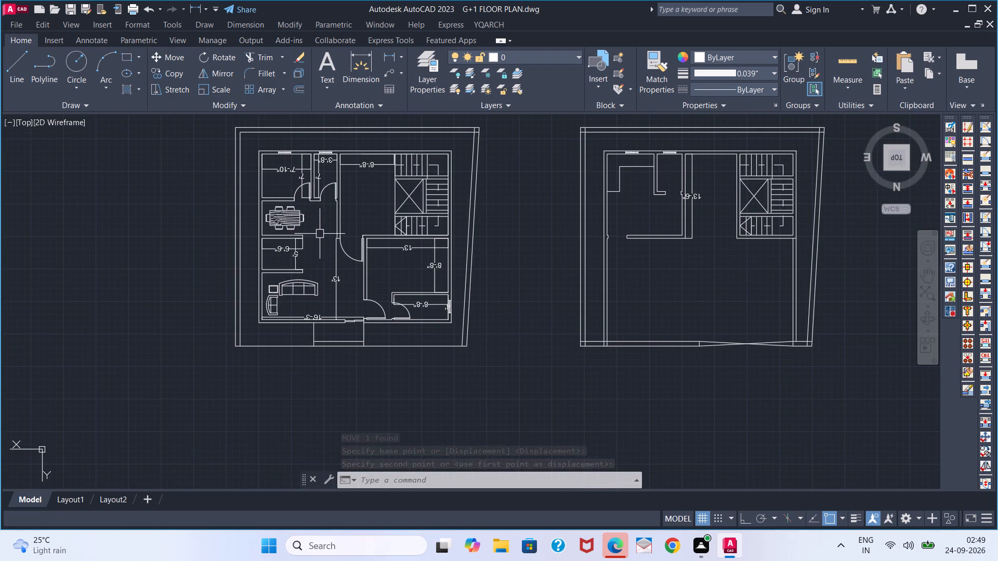
scroll(317, 233, up, 1)
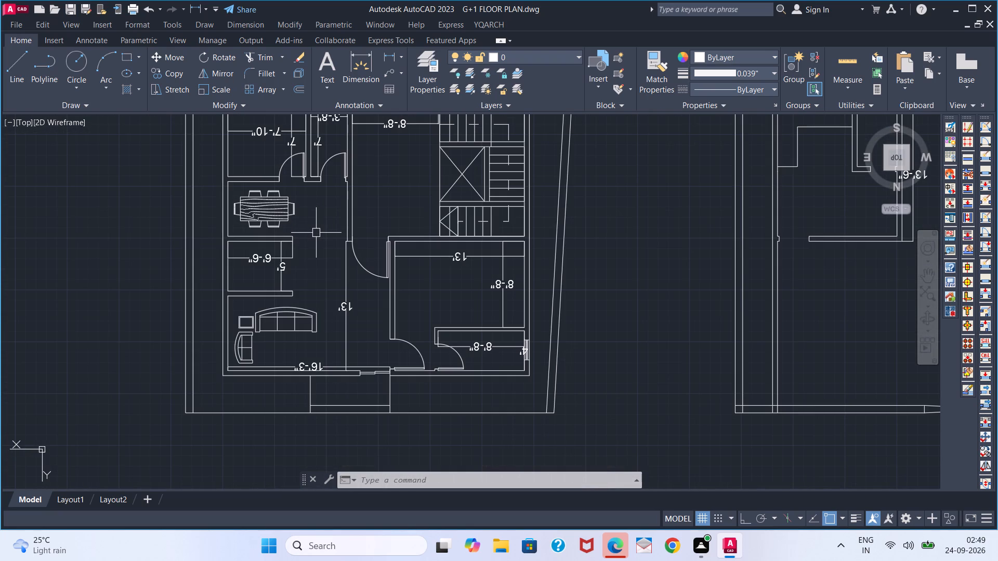
middle_drag(339, 262, 400, 209)
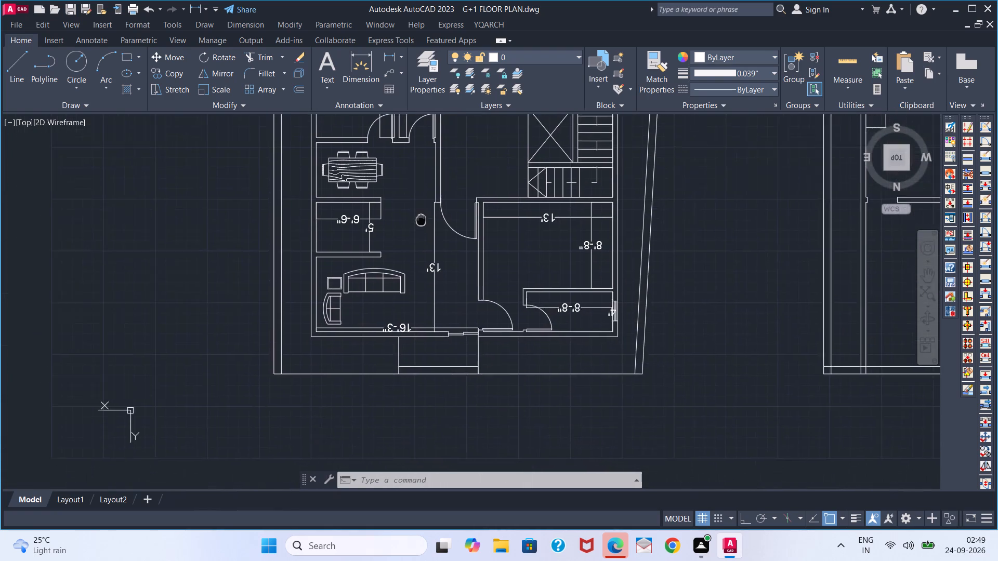
middle_drag(400, 209, 343, 248)
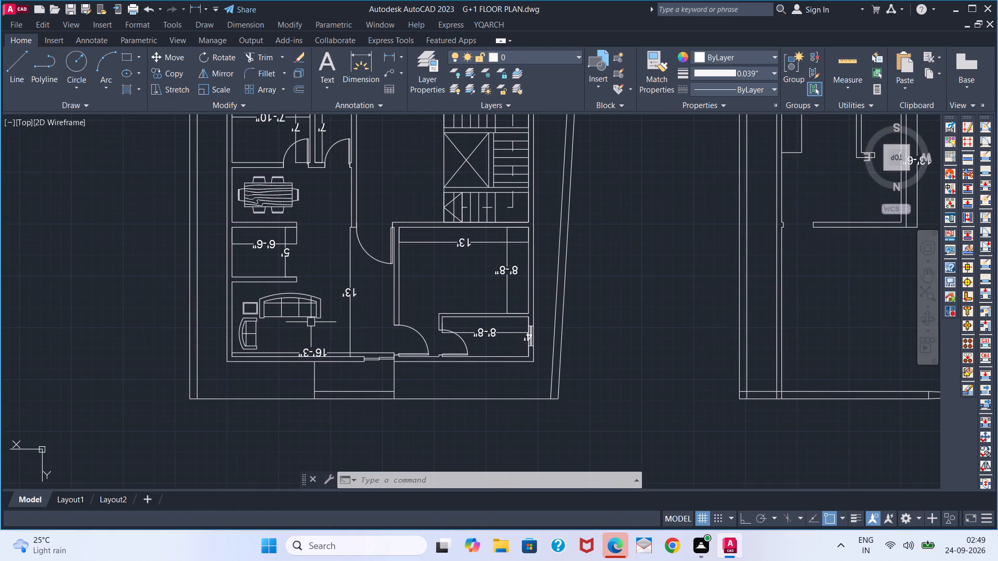
scroll(252, 311, up, 1)
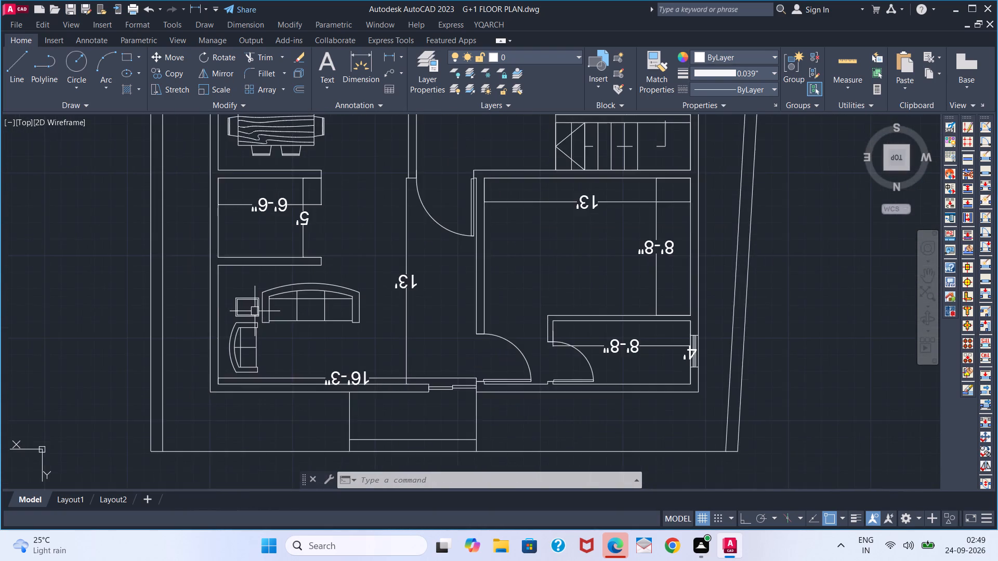
scroll(258, 316, down, 2)
scroll(400, 305, up, 1)
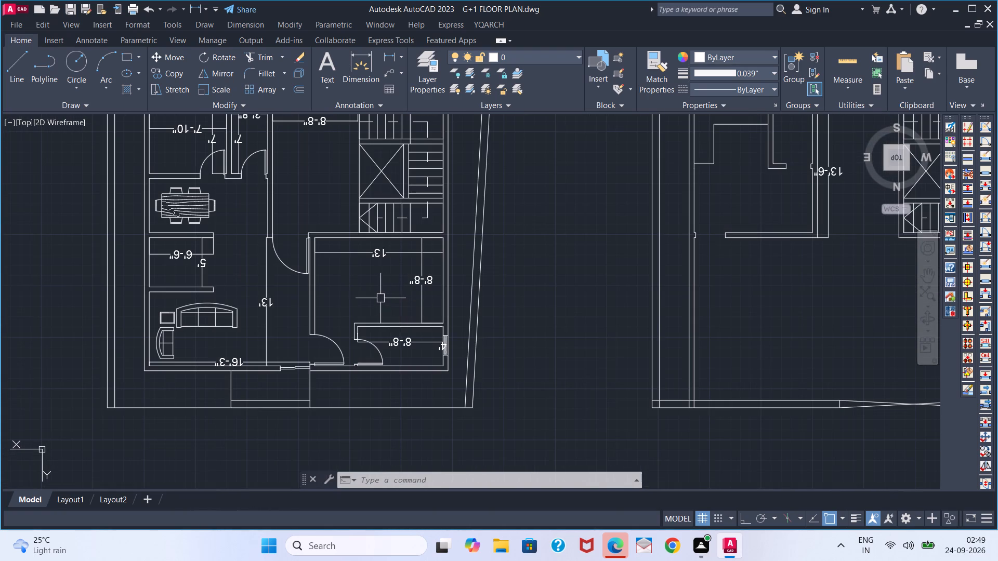
middle_drag(348, 286, 399, 324)
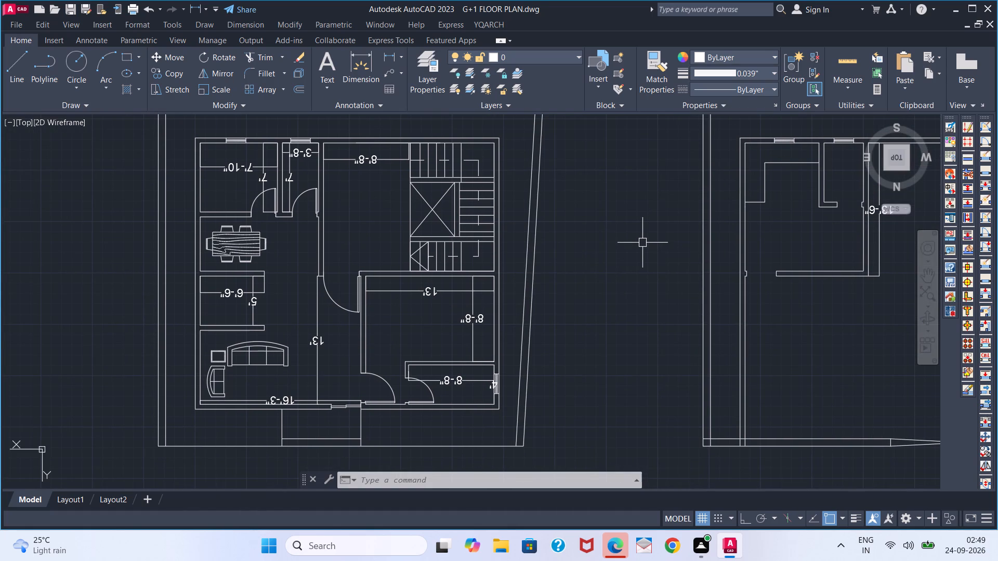
middle_drag(615, 246, 502, 302)
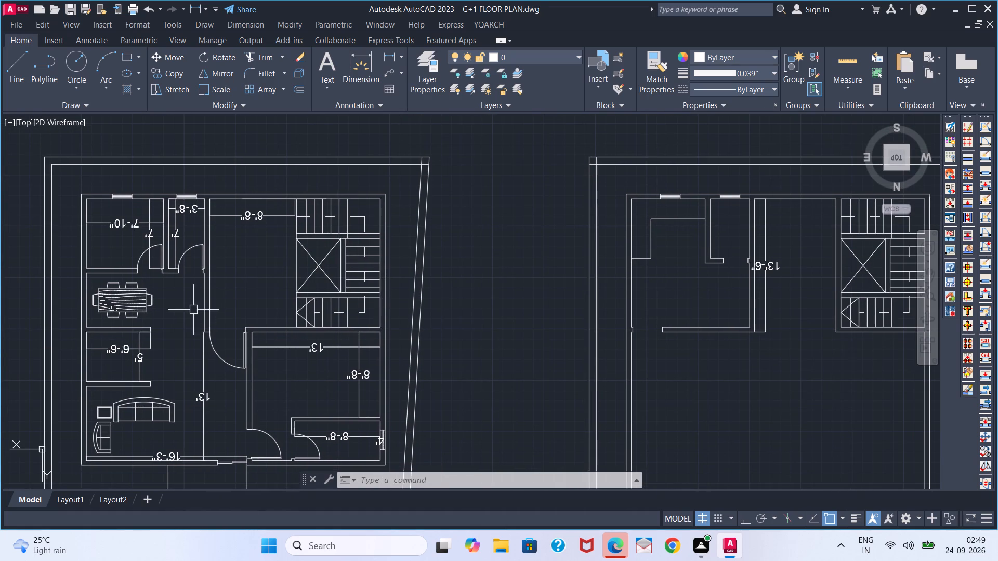
Check the length of the left plan's open space beside the staircase with a linear dimension.
click(390, 56)
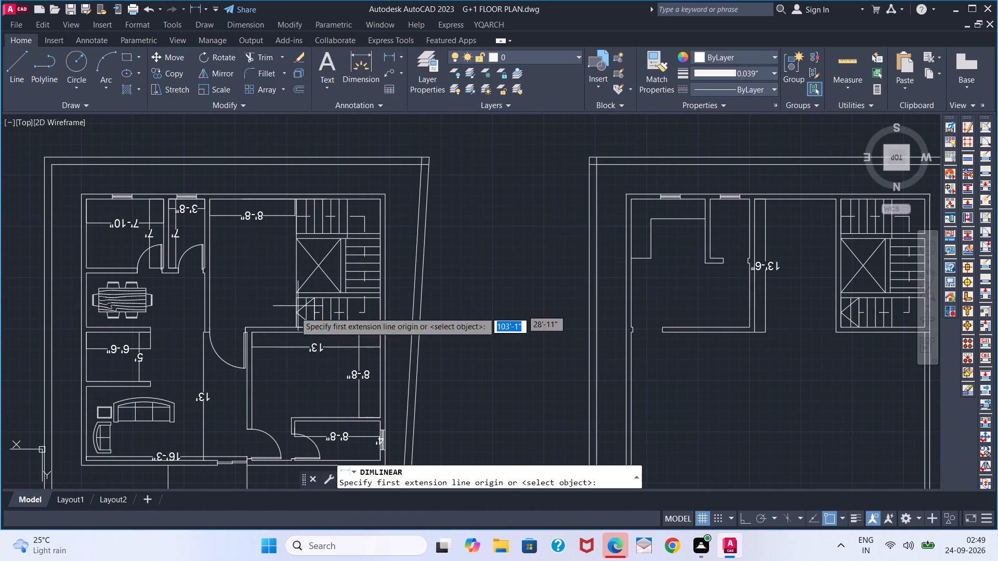
click(215, 331)
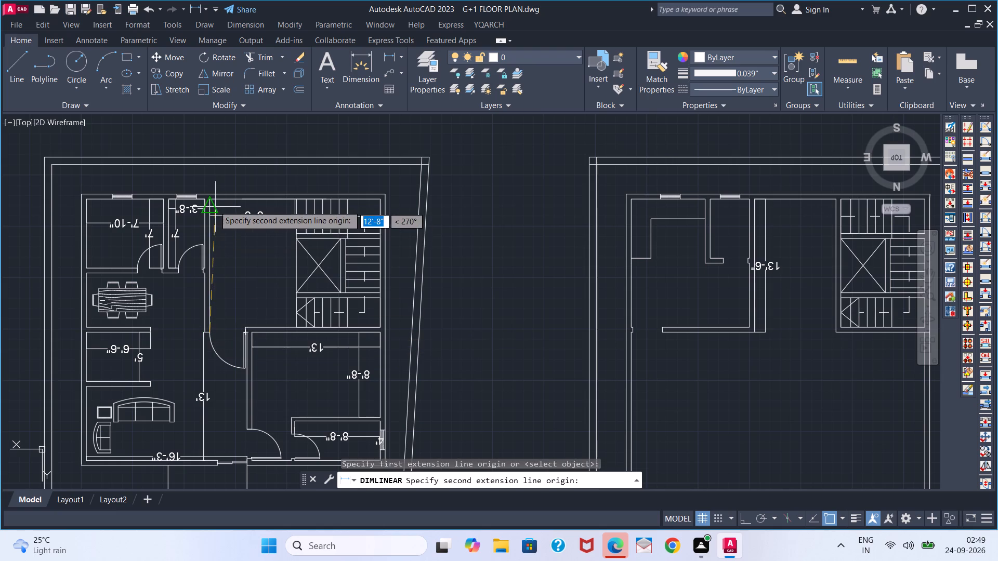
click(210, 200)
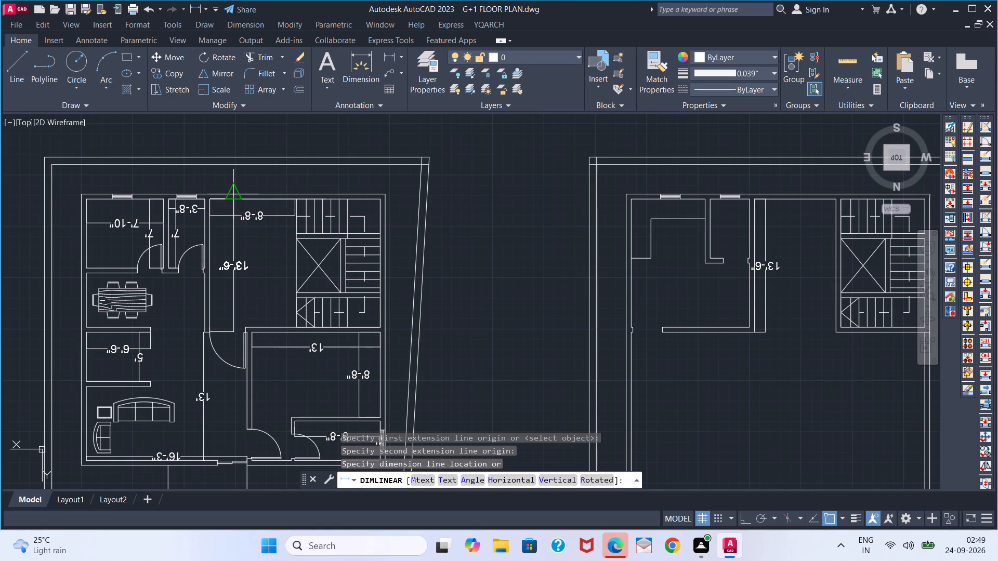
key(Escape)
Add the multiline text label HALL, 10" high, in the left plan's open space beside the staircase.
middle_drag(230, 292, 305, 266)
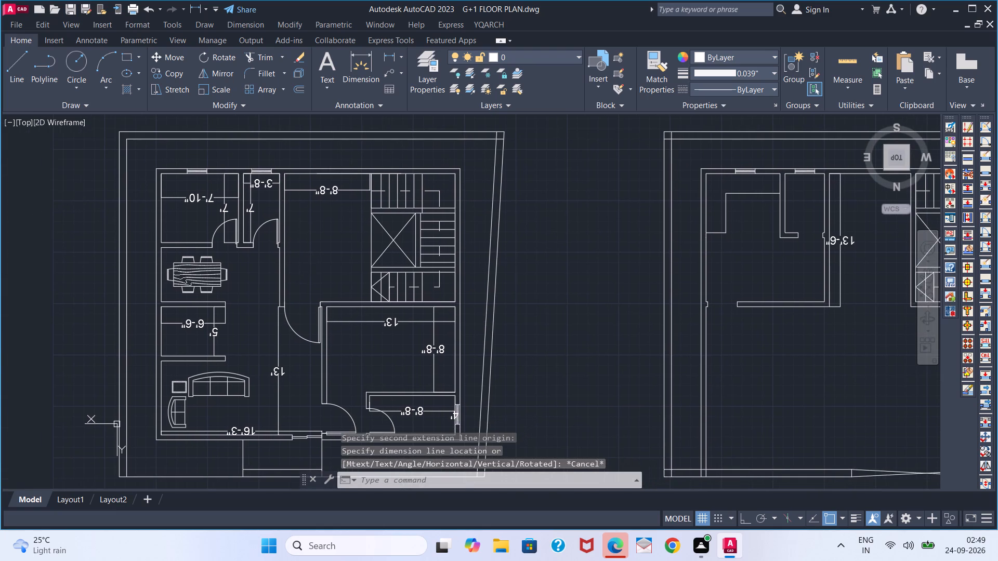
key(t)
key(space)
click(304, 230)
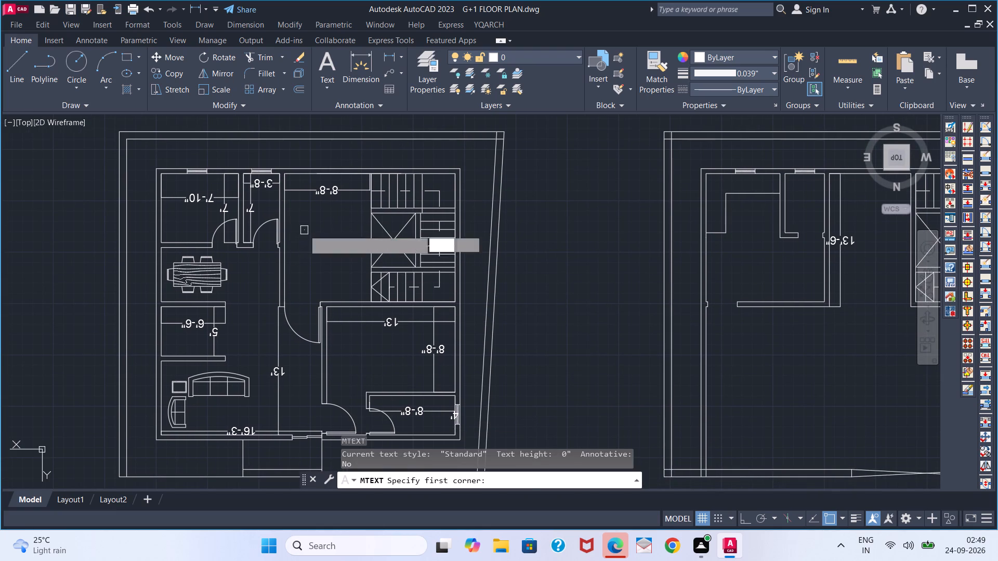
click(362, 264)
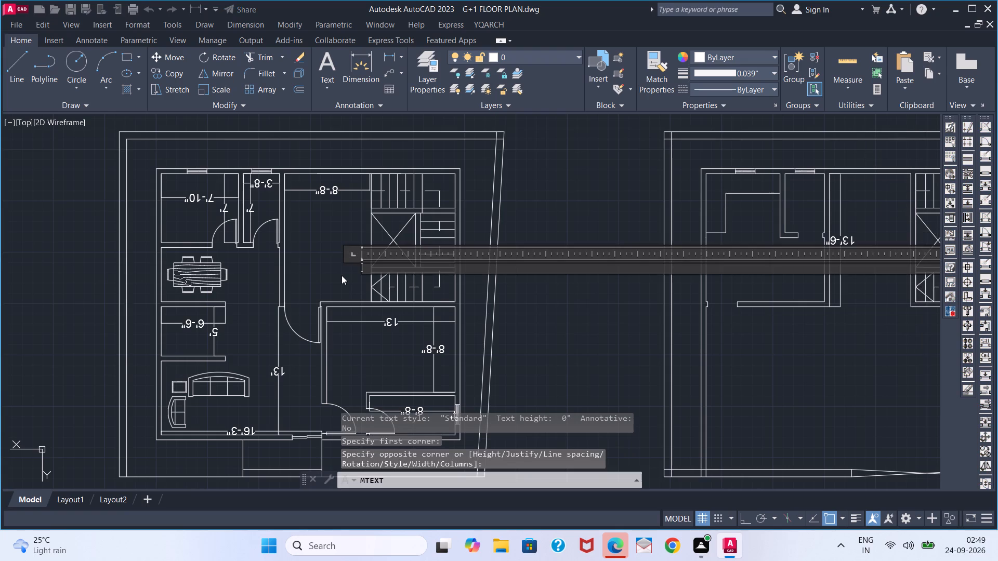
double_click(165, 77)
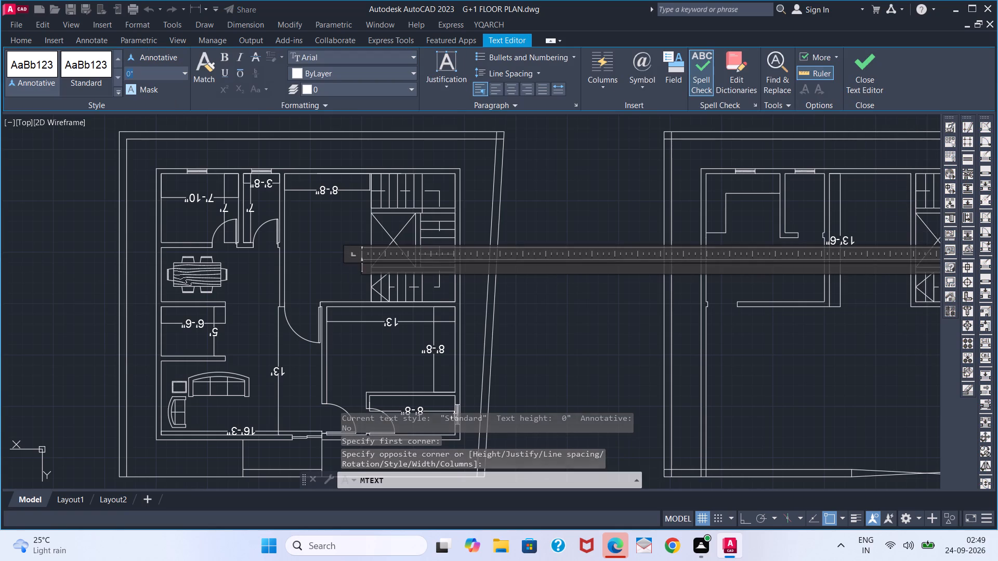
text(10)
key(Return)
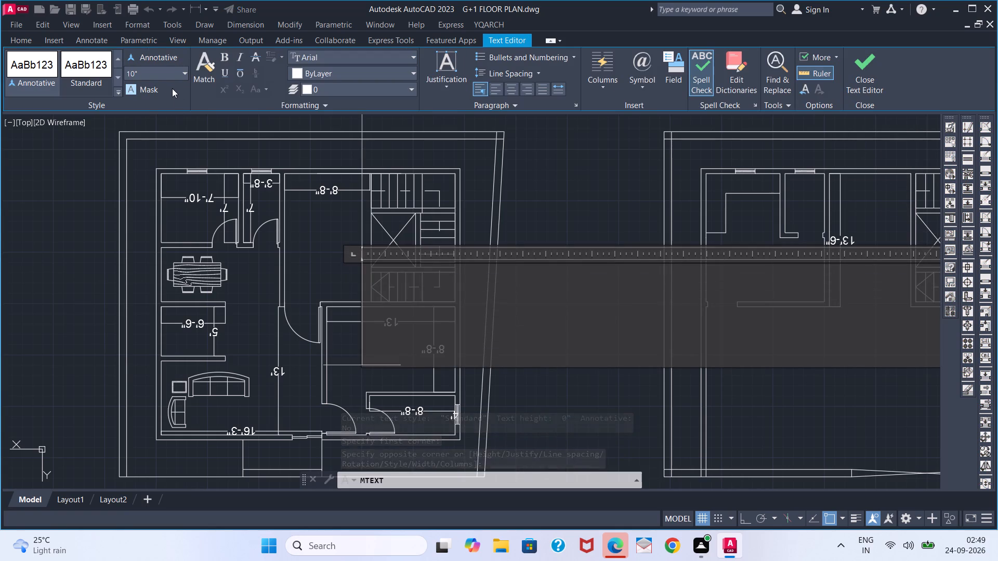
text(HALL)
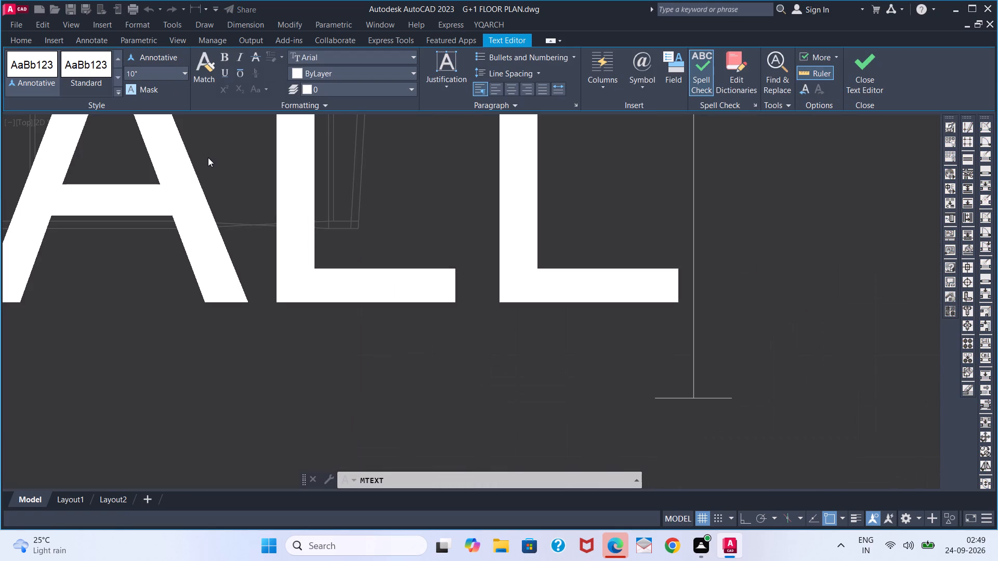
click(855, 81)
Copy the HALL label into the 13' by 8'-8" room, the 8'-8" by 4' room and the entrance porch.
scroll(285, 244, down, 2)
middle_drag(219, 215, 436, 340)
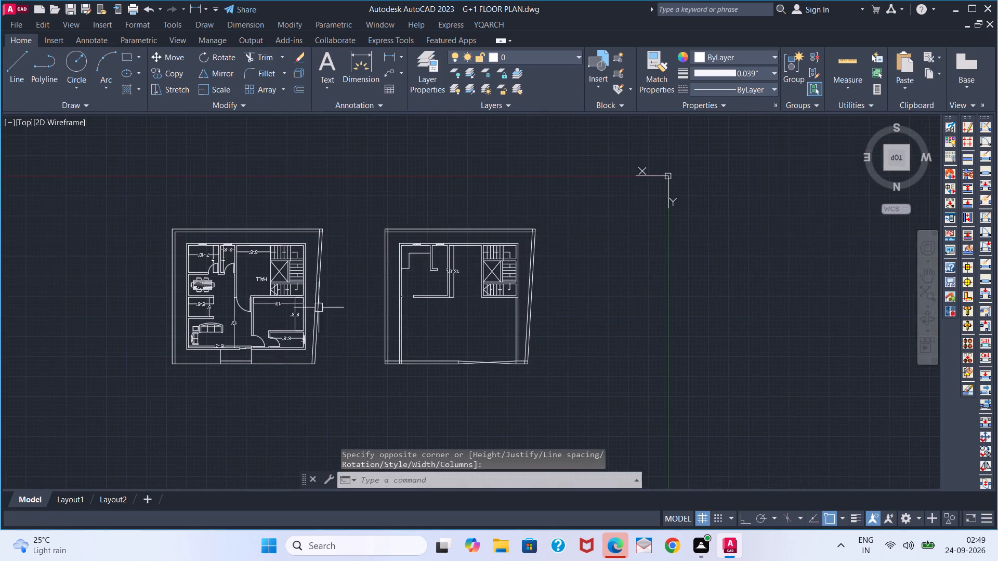
scroll(277, 286, up, 2)
click(228, 271)
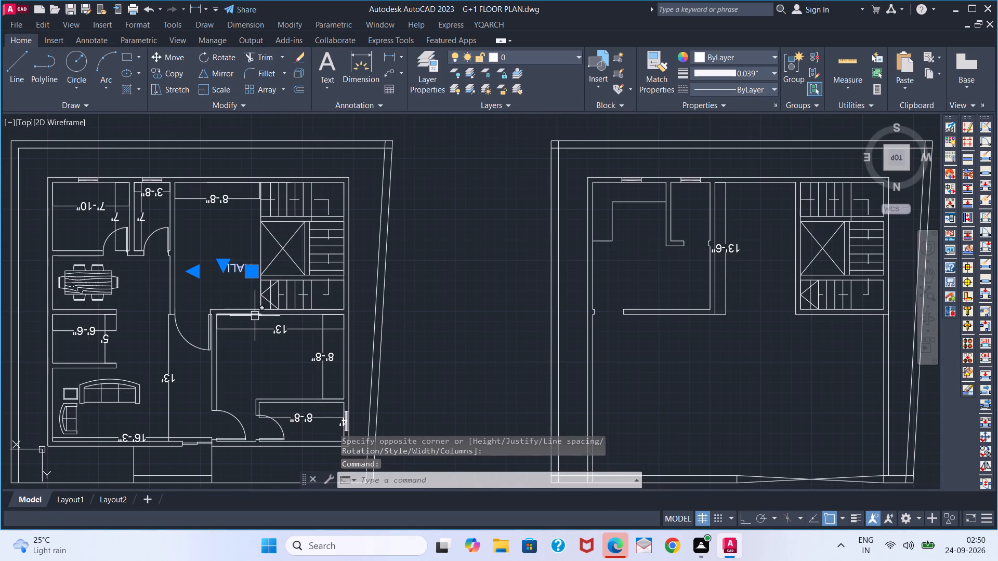
key(c)
key(o)
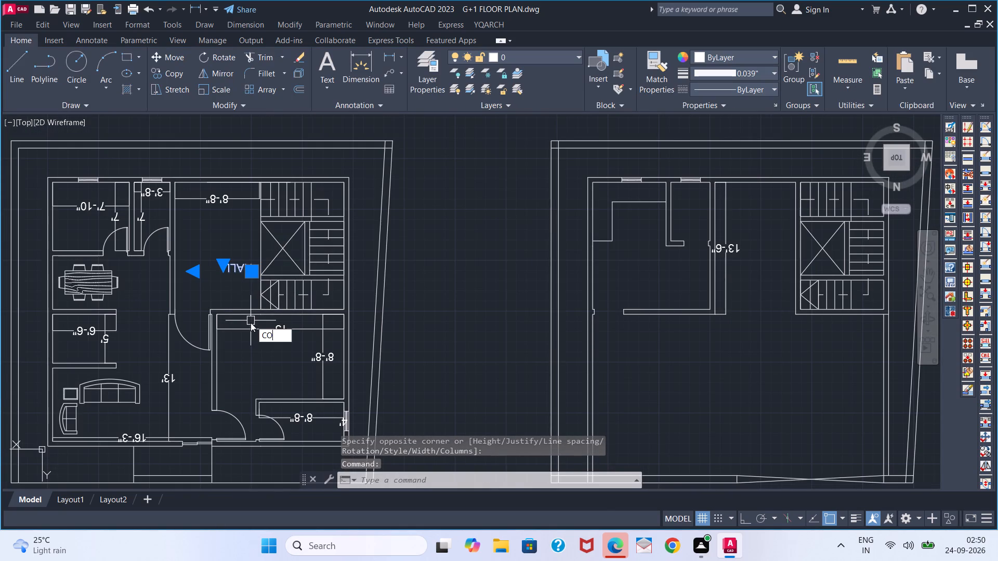
key(Return)
click(238, 272)
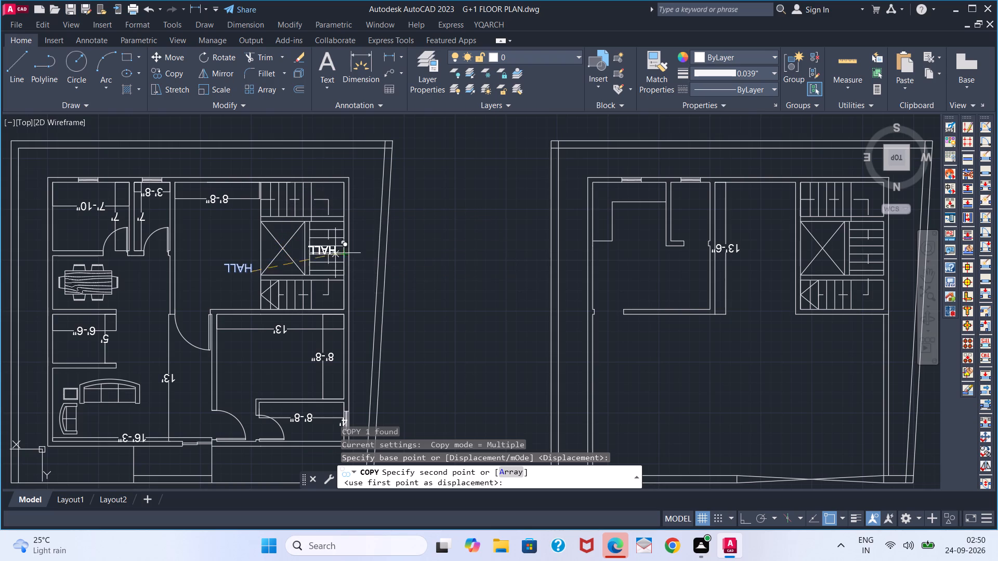
click(282, 364)
middle_drag(310, 420, 287, 258)
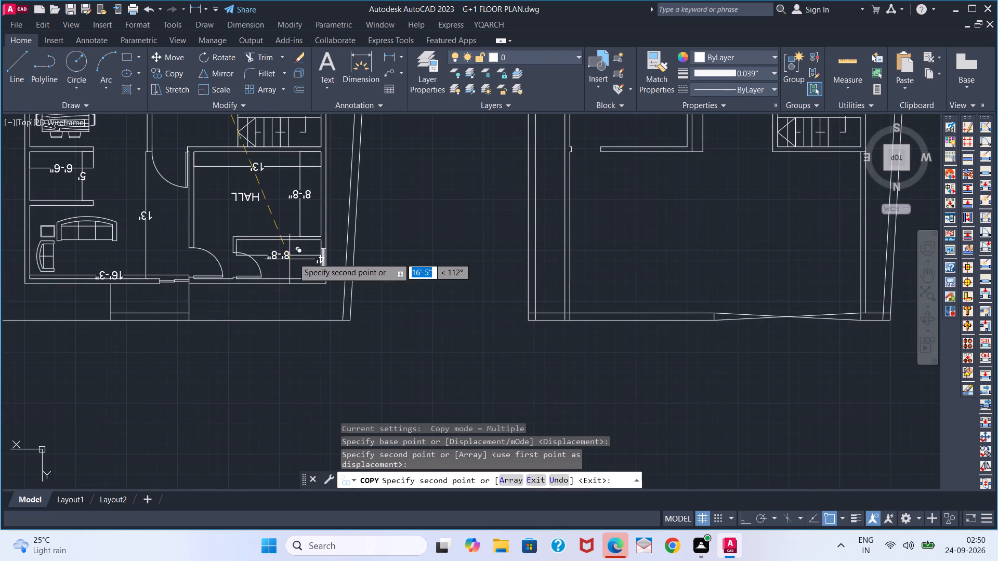
click(303, 269)
middle_drag(163, 261, 410, 268)
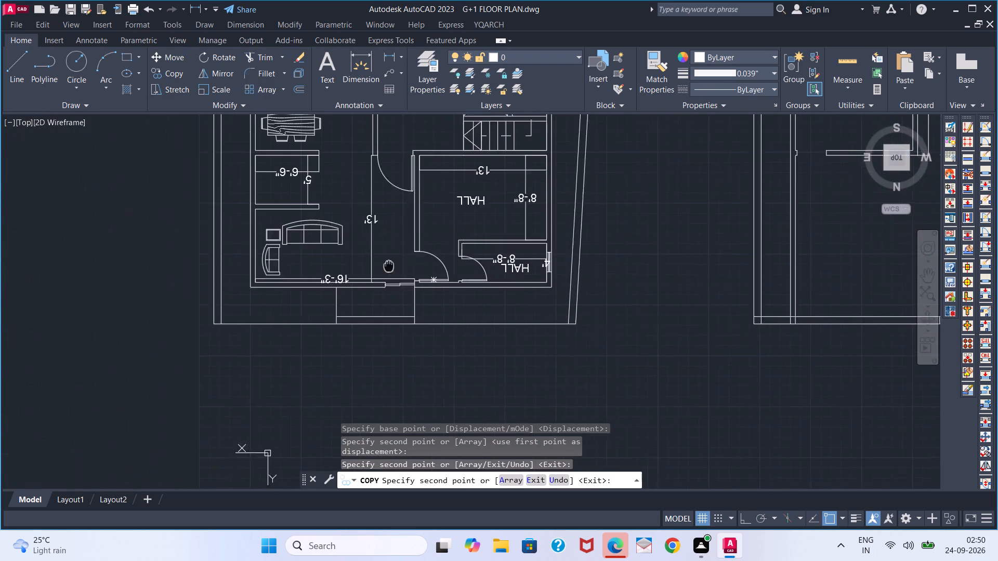
middle_drag(410, 268, 412, 269)
click(410, 309)
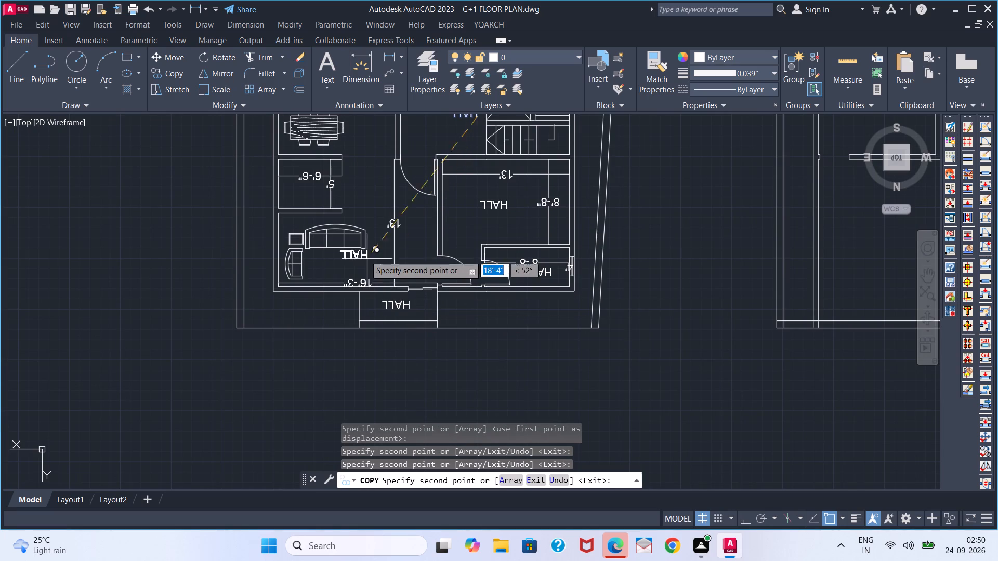
Continue copying the HALL label into the living space beside the sofas and the 6'-6", 7'-10" and 3'-8" wide rooms.
middle_drag(363, 194, 348, 232)
click(366, 237)
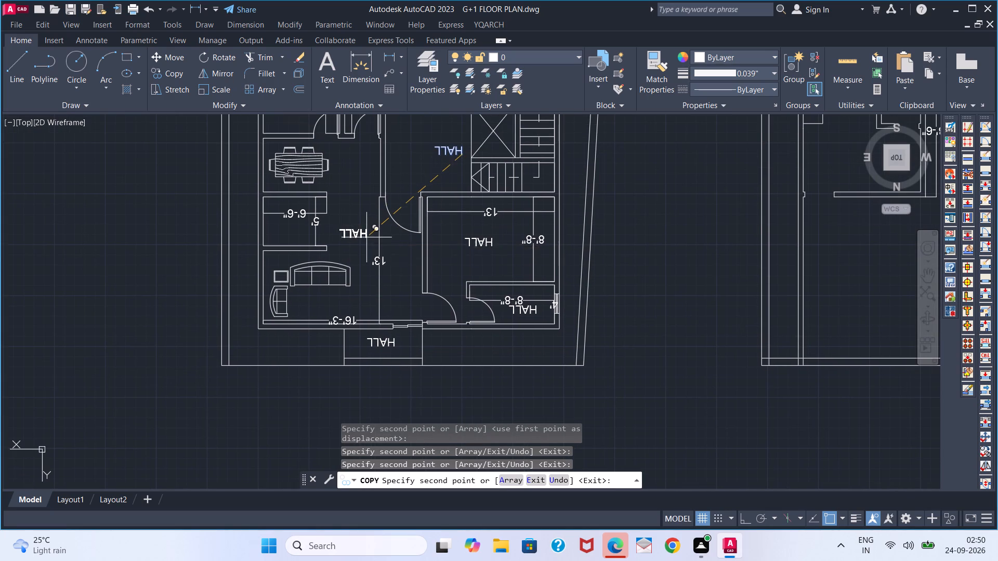
click(299, 231)
middle_drag(319, 169, 318, 225)
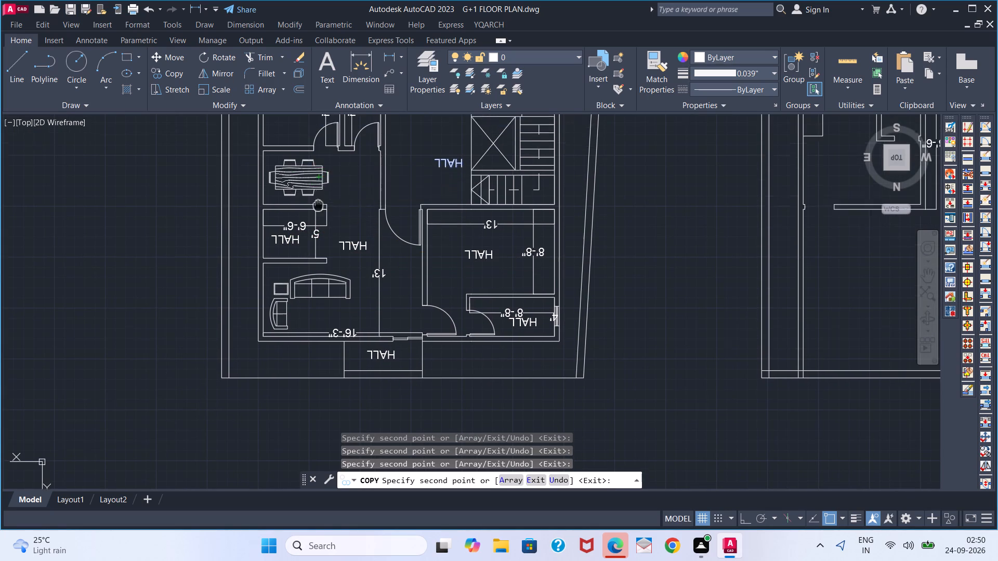
middle_drag(318, 225, 318, 250)
click(301, 191)
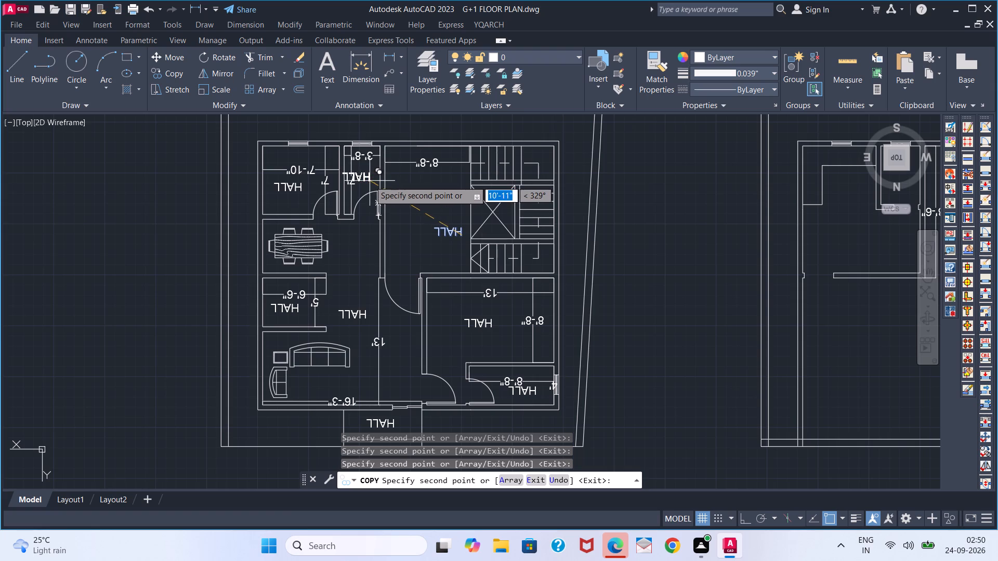
scroll(368, 181, up, 3)
click(371, 181)
scroll(371, 201, down, 3)
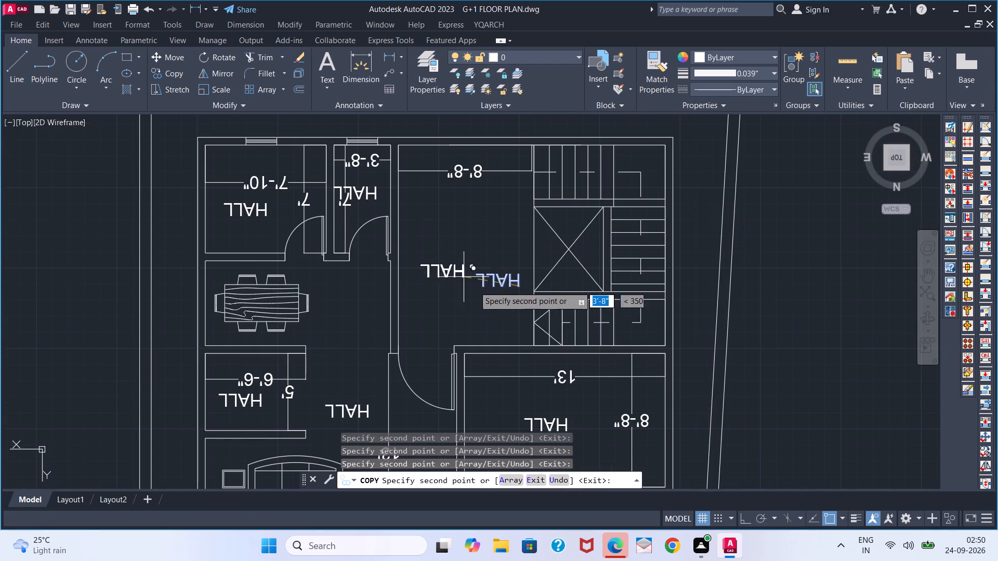
key(Escape)
Copy the HALL label from the open space beside the staircase into the crossed shaft between the stair flights.
scroll(518, 310, down, 2)
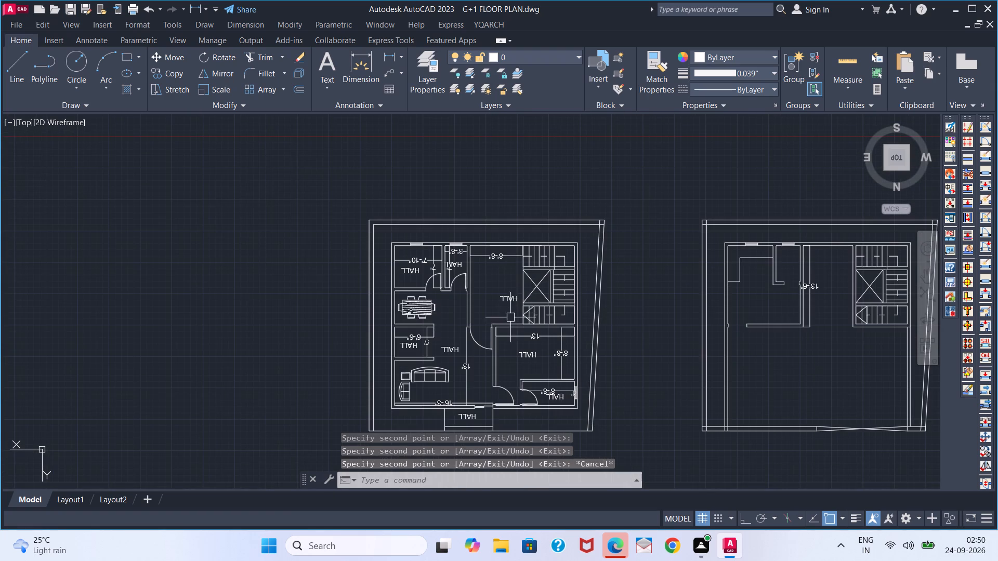
scroll(514, 304, up, 2)
click(505, 289)
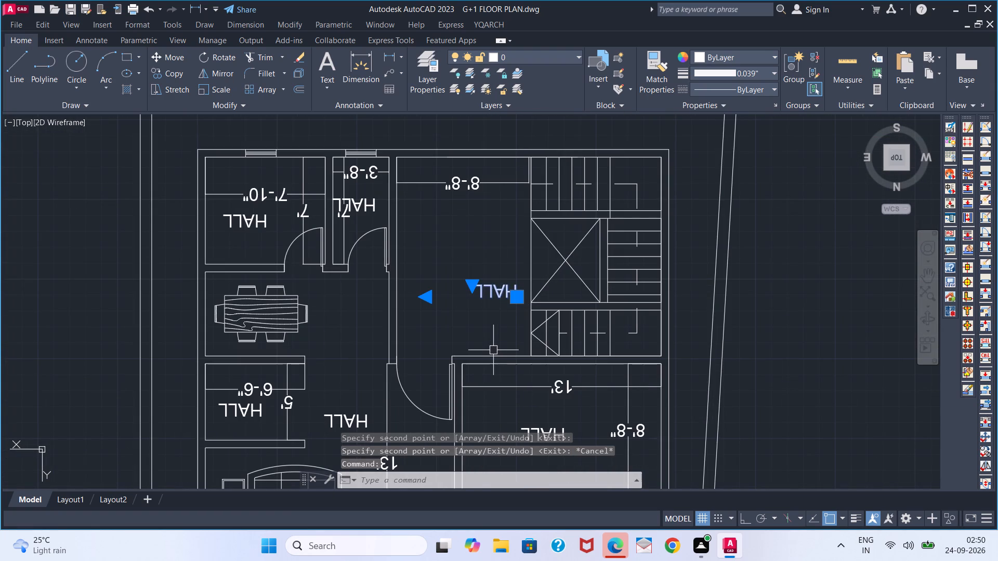
key(v)
key(BackSpace)
key(c)
key(o)
key(Return)
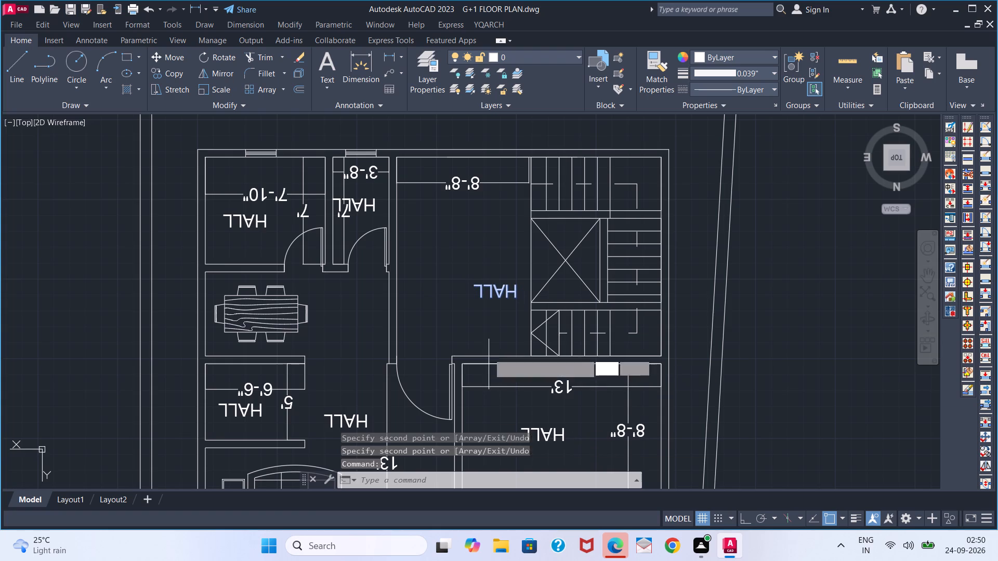
click(487, 286)
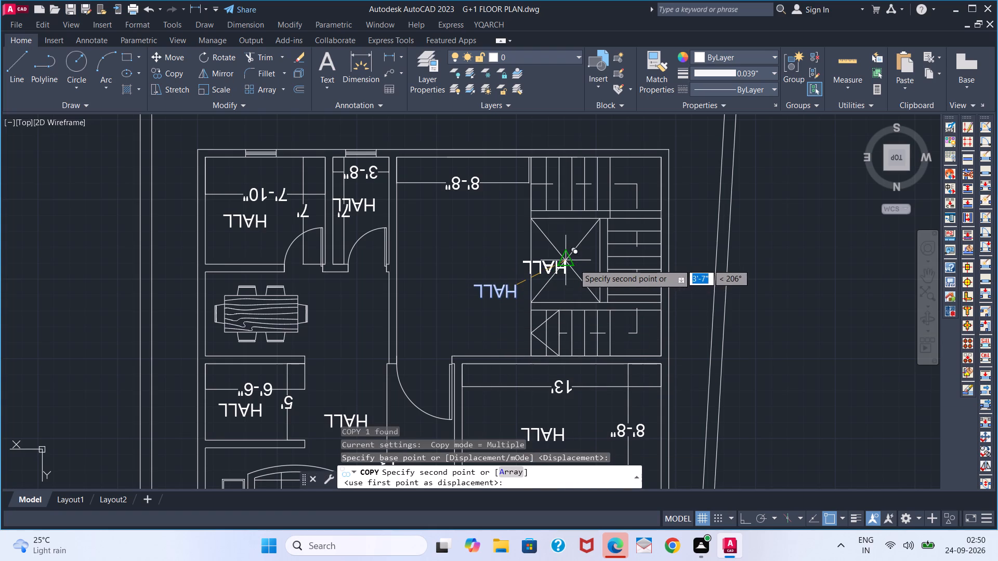
click(581, 263)
key(Escape)
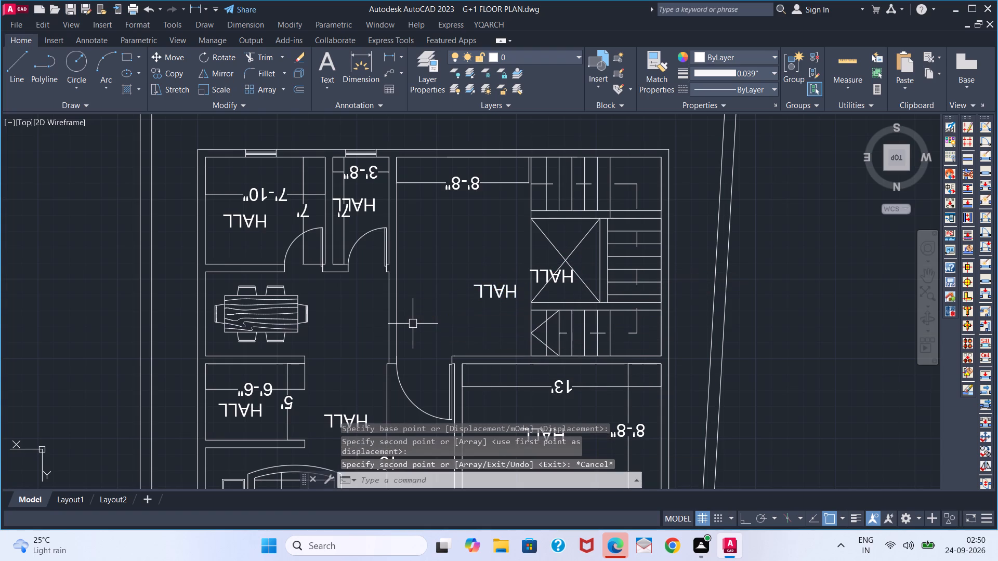
Rotate the top view 180° so that north points up and the labels read upright.
scroll(414, 320, down, 3)
scroll(576, 327, up, 1)
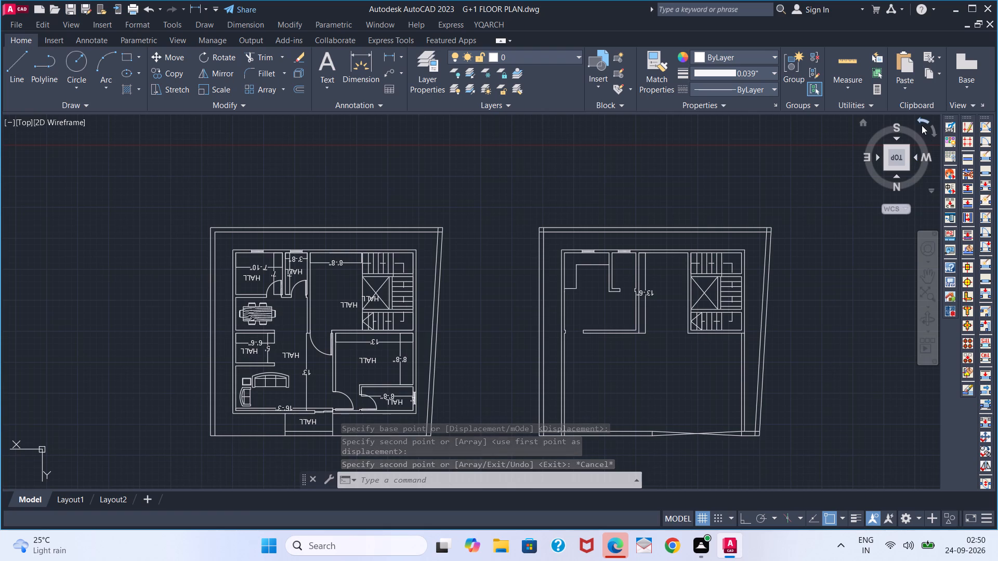
click(922, 124)
click(924, 119)
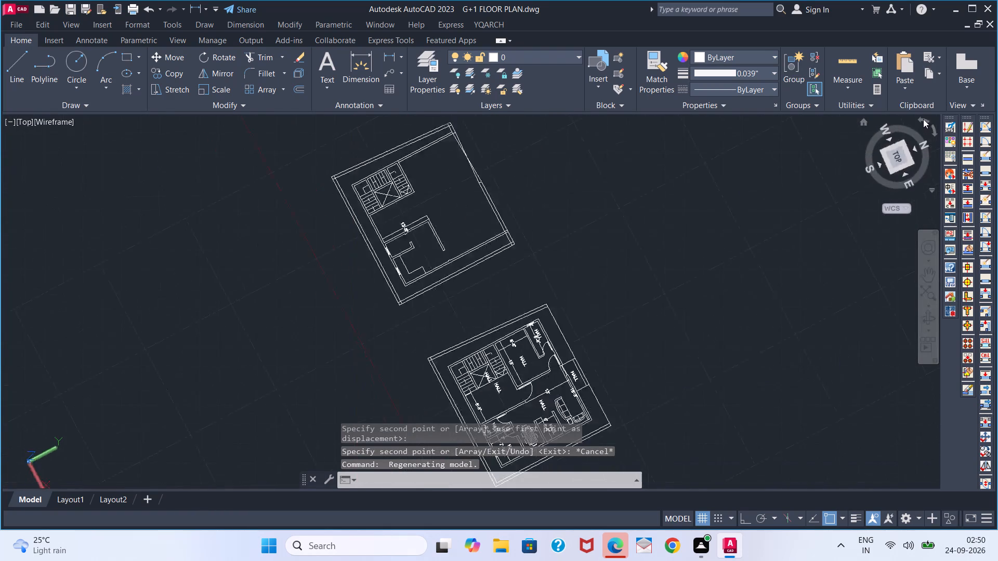
Examine the labelled plan's rooms, dimensions and copied HALL labels, comparing it with the neighbouring unfurnished plan.
scroll(546, 316, up, 4)
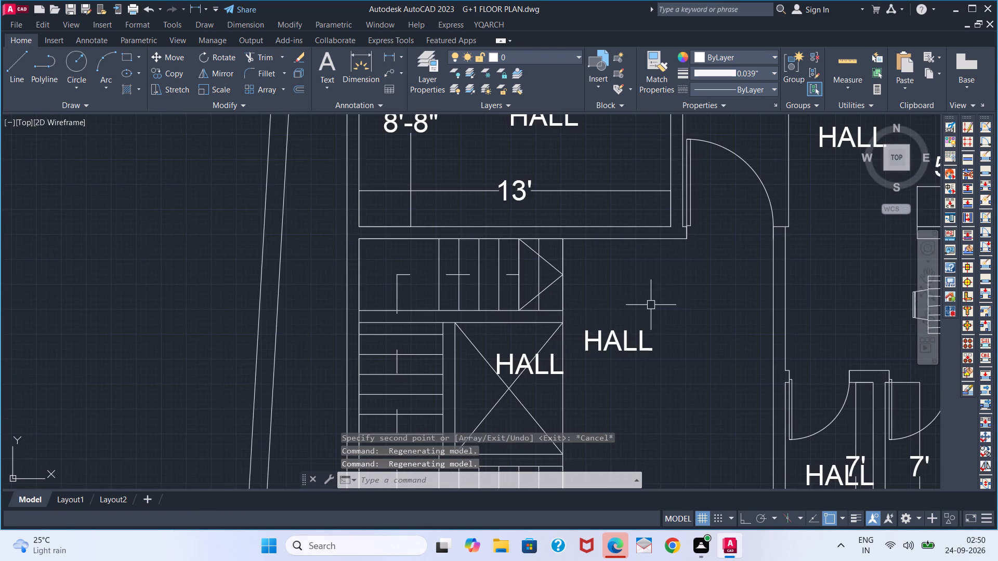
scroll(658, 303, down, 1)
scroll(686, 288, up, 2)
middle_drag(679, 258, 556, 292)
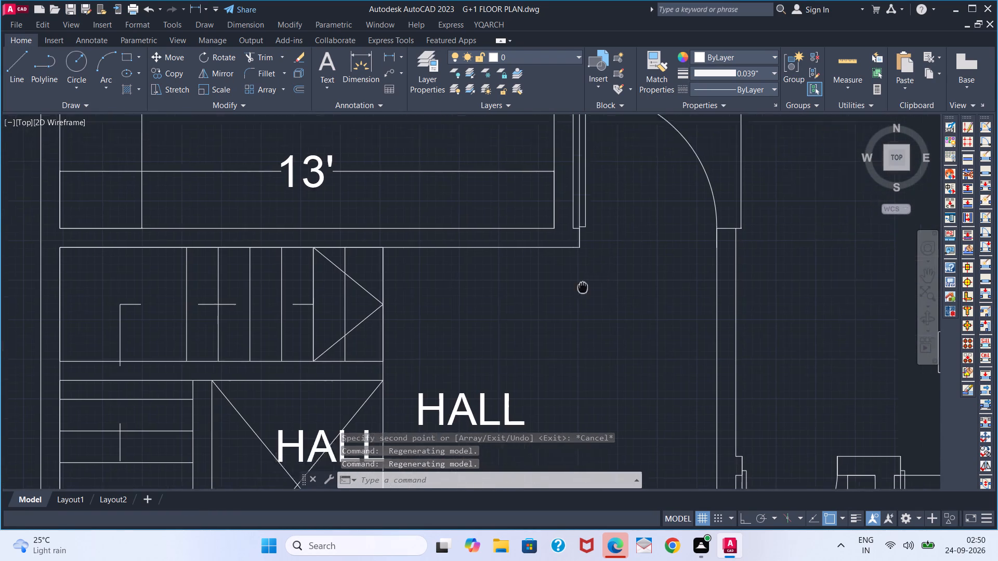
middle_drag(556, 292, 533, 301)
scroll(525, 283, down, 1)
middle_drag(548, 277, 541, 307)
scroll(510, 296, up, 2)
scroll(479, 285, down, 1)
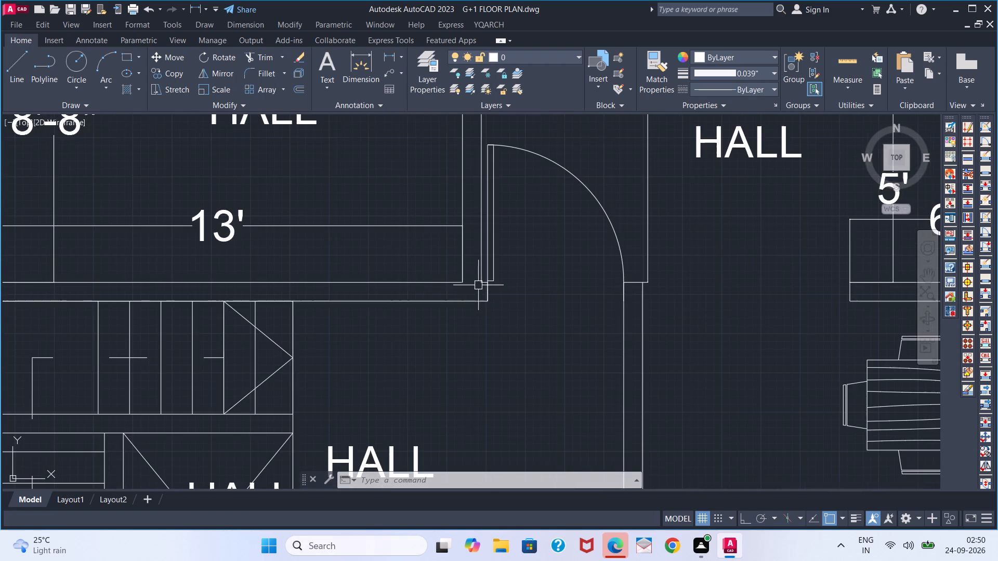
scroll(413, 300, down, 1)
middle_drag(397, 315, 392, 320)
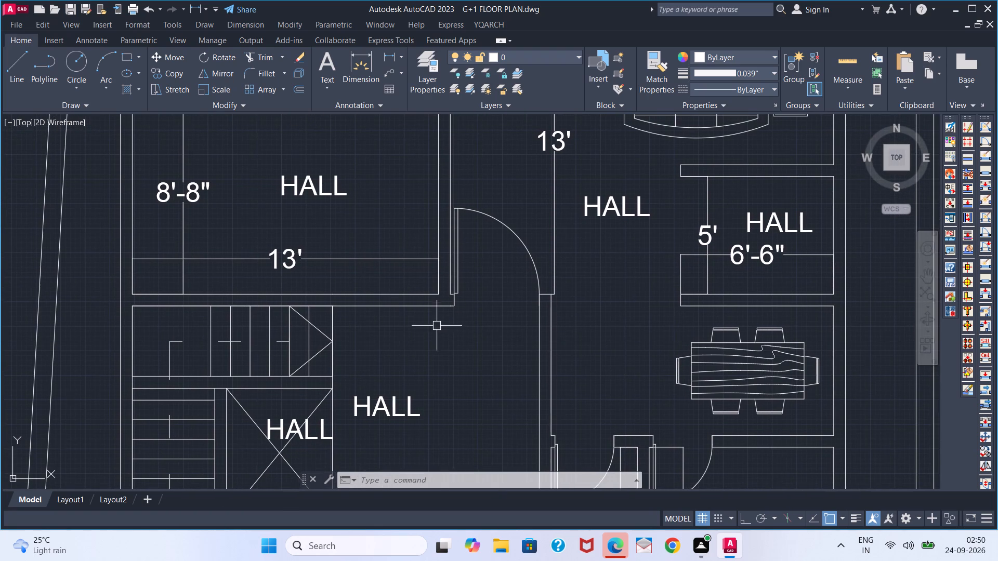
scroll(419, 340, down, 1)
middle_drag(393, 369, 424, 362)
middle_drag(432, 359, 453, 351)
scroll(442, 366, down, 1)
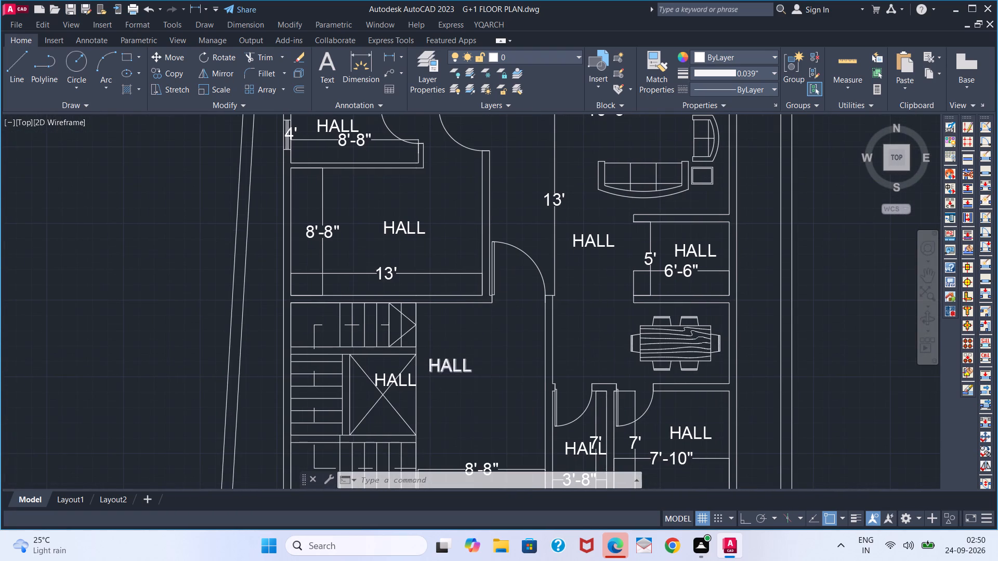
middle_drag(450, 372, 470, 307)
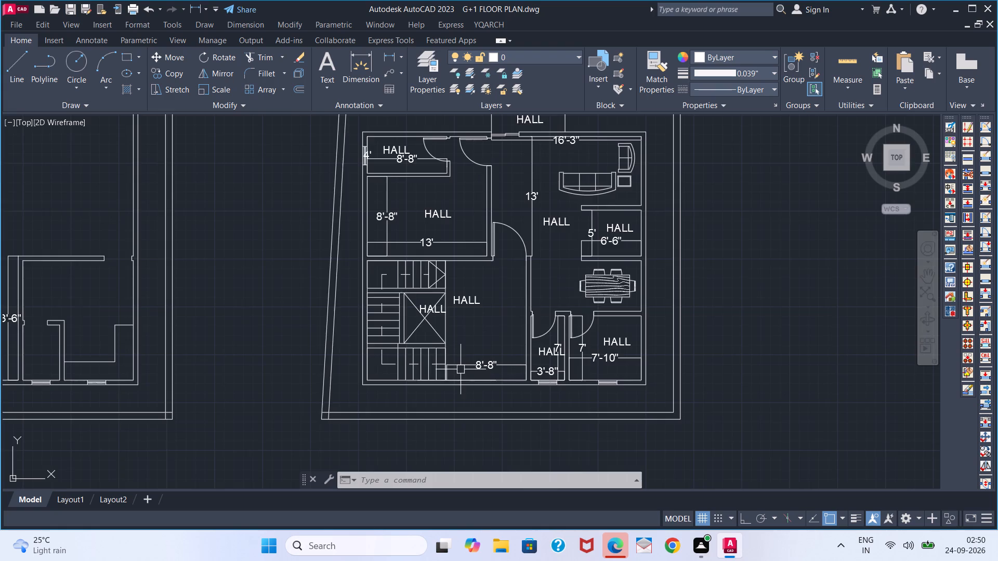
scroll(461, 369, up, 1)
scroll(466, 352, down, 1)
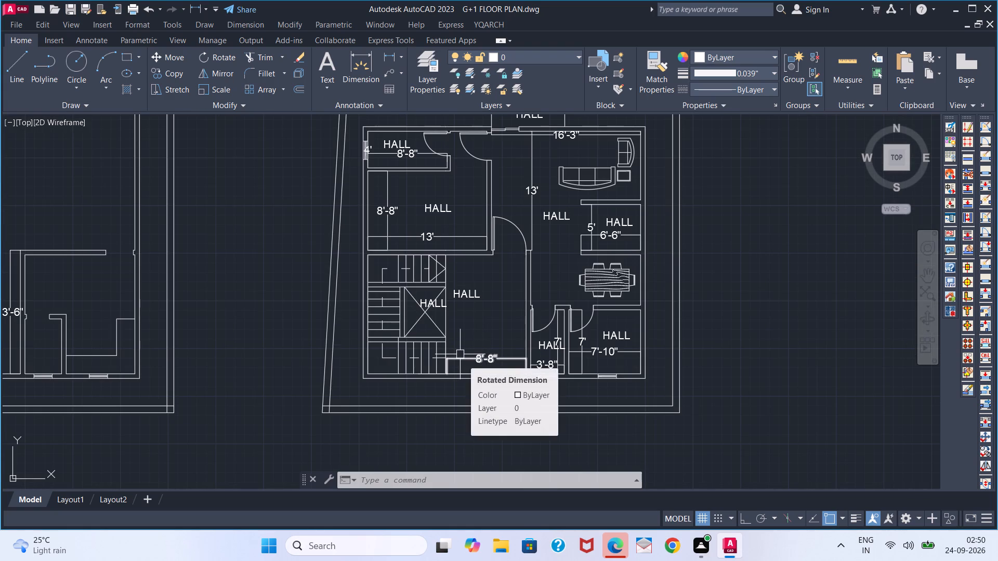
middle_click(497, 327)
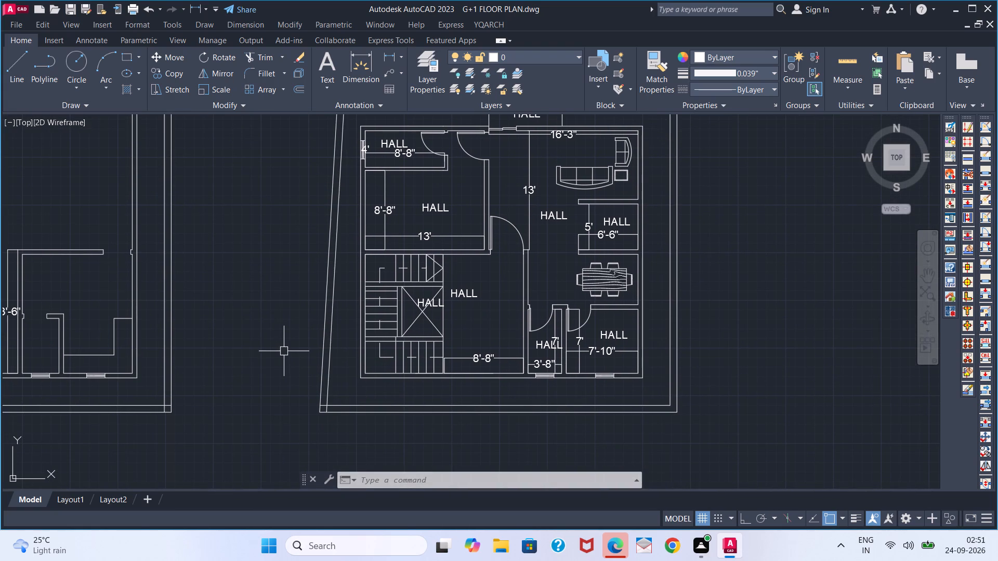
middle_drag(300, 327, 518, 381)
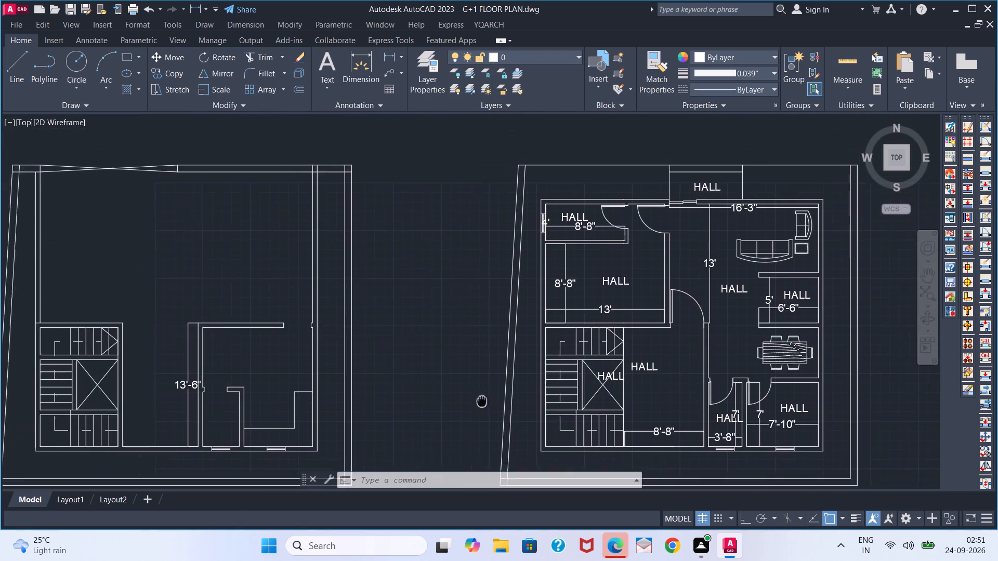
middle_drag(518, 381, 523, 379)
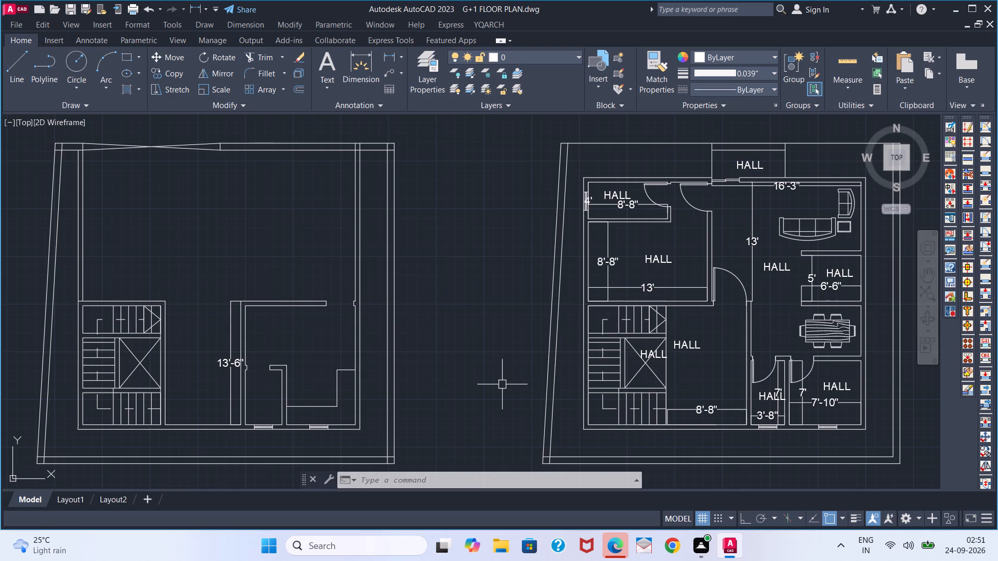
middle_drag(579, 356, 442, 288)
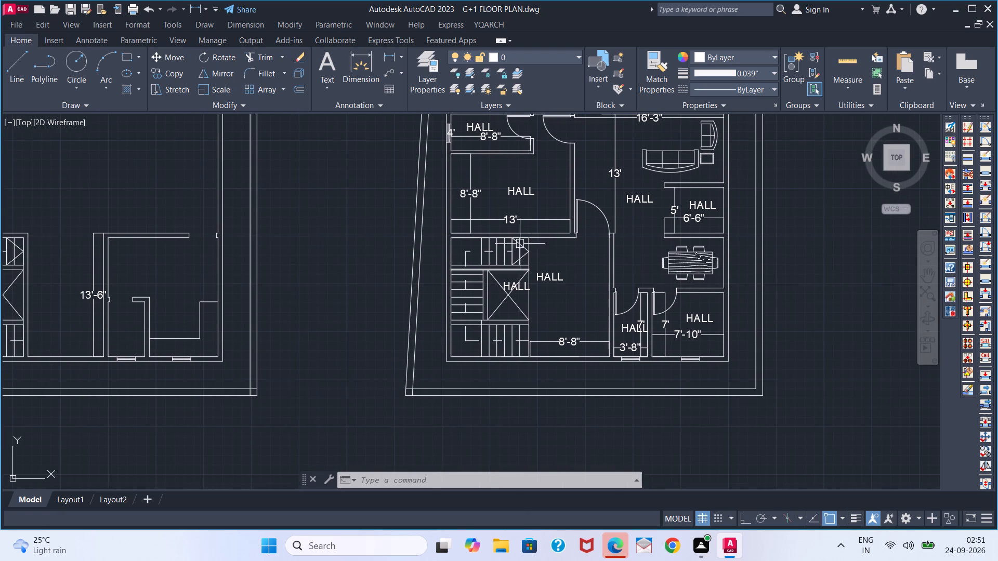
middle_drag(529, 209, 503, 254)
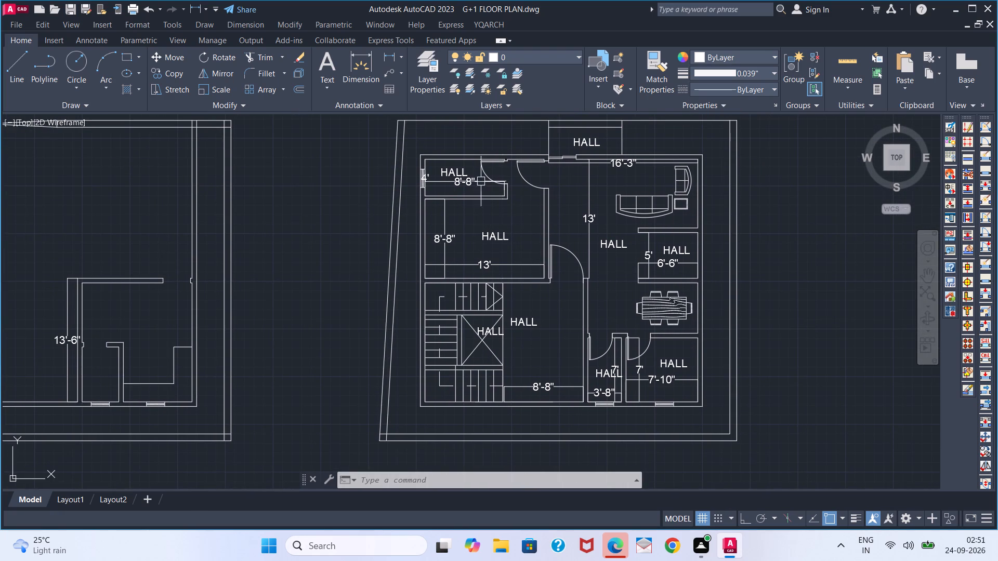
scroll(445, 182, up, 1)
scroll(546, 248, down, 1)
middle_drag(622, 313, 482, 286)
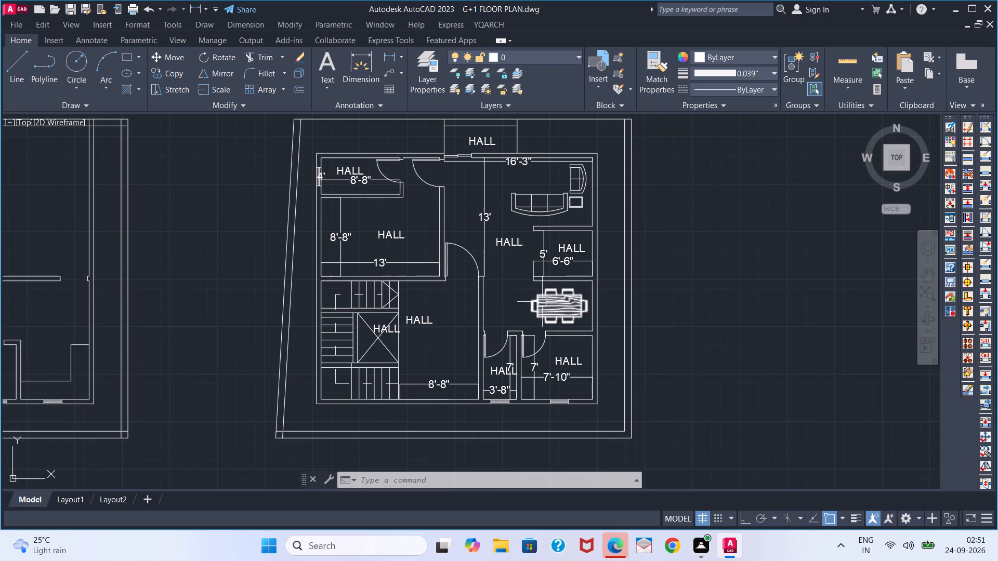
scroll(551, 378, up, 2)
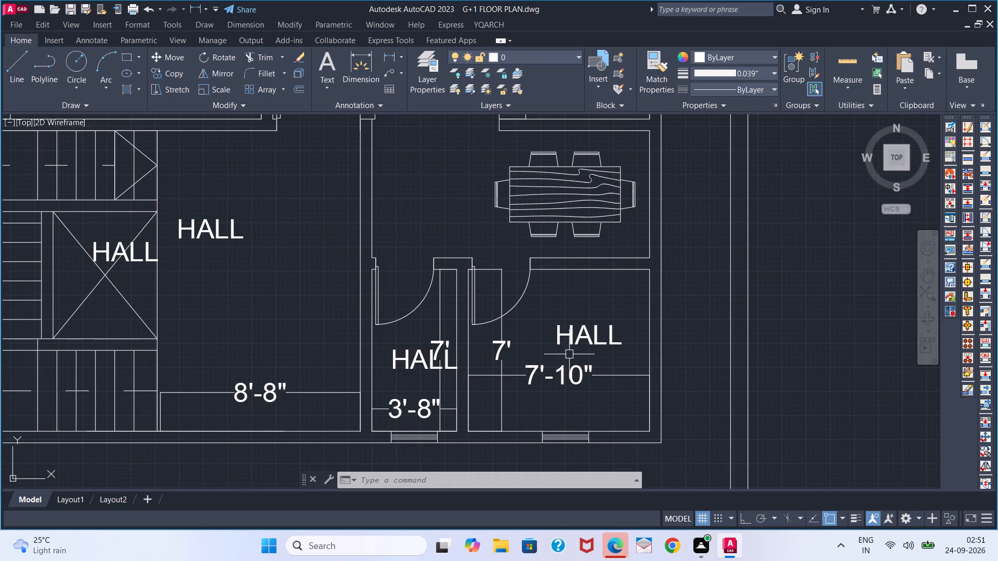
scroll(396, 351, down, 1)
middle_drag(329, 327, 347, 362)
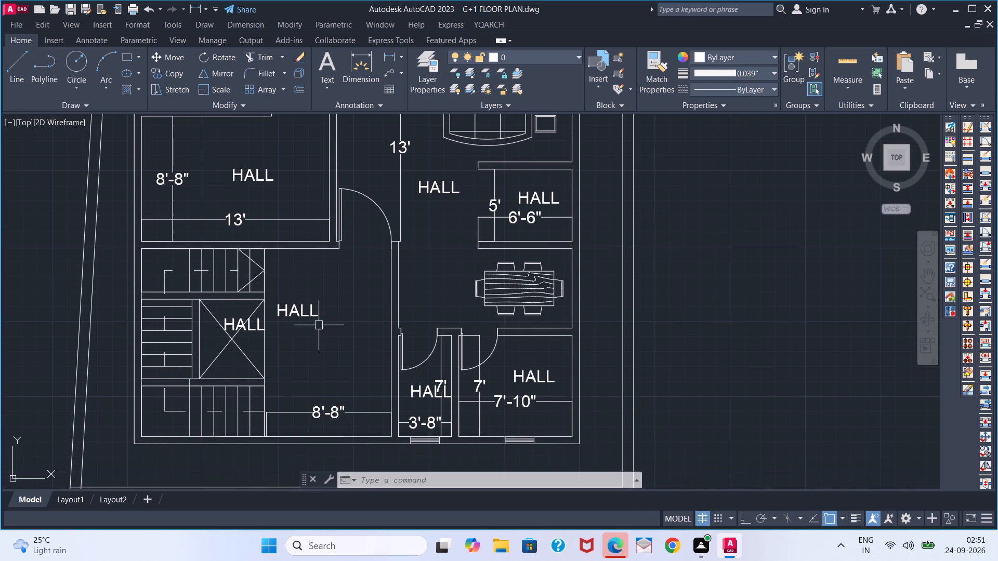
middle_drag(357, 348, 354, 408)
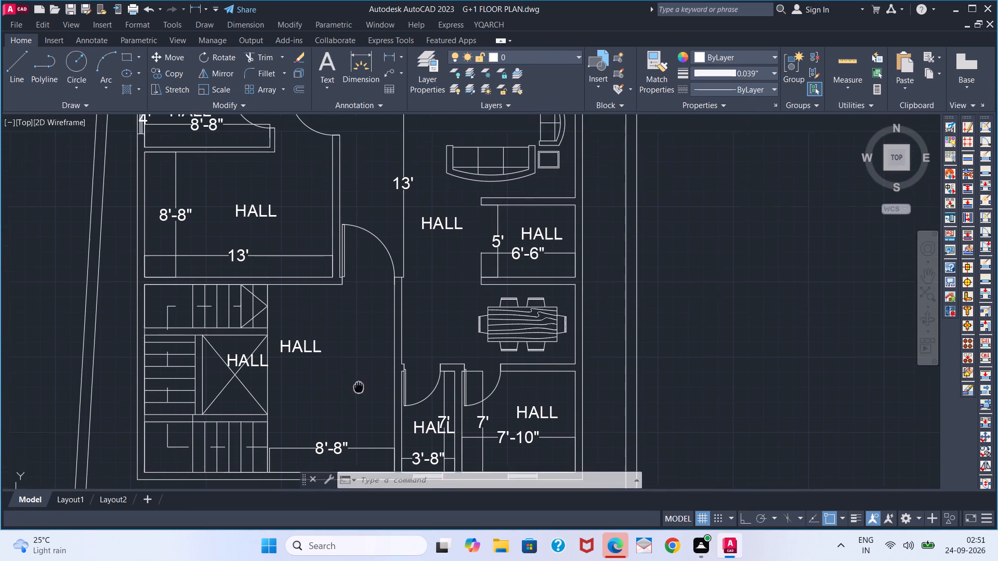
middle_drag(354, 408, 350, 424)
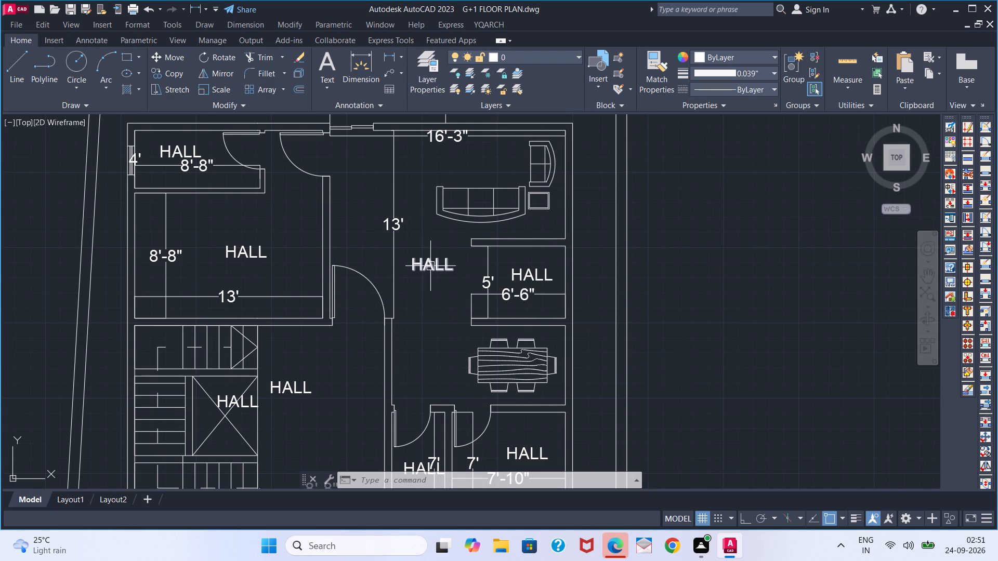
Add a second line reading 16'-3"X13' to the HALL label in the living space below the sofas.
double_click(430, 266)
click(459, 262)
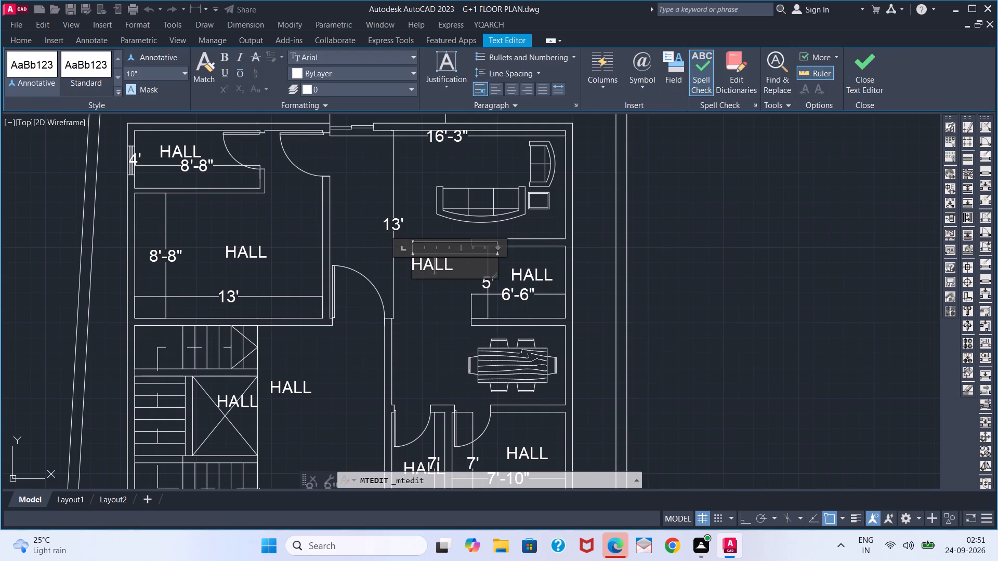
key(Return)
text(16')
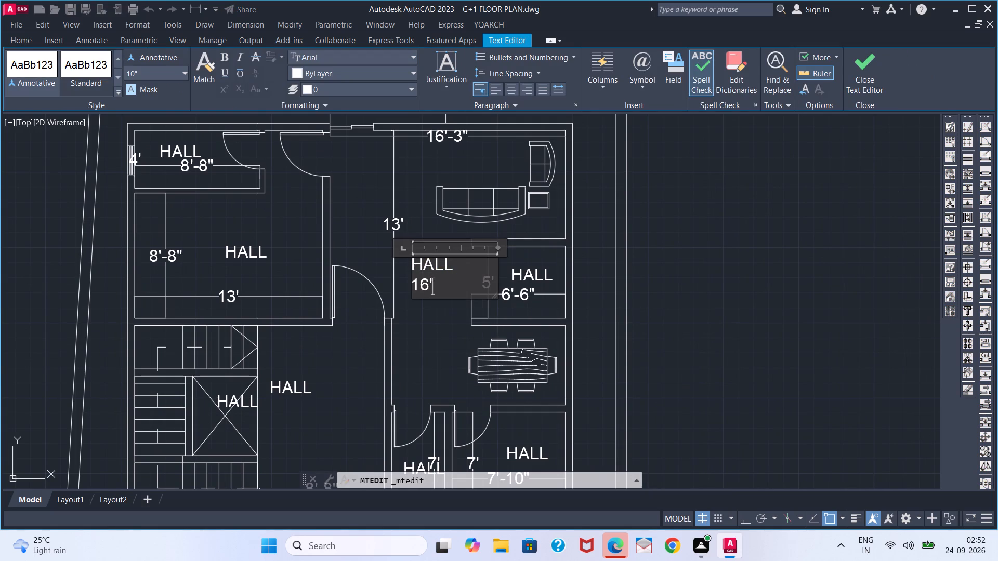
text(-3"X)
text(13')
click(354, 229)
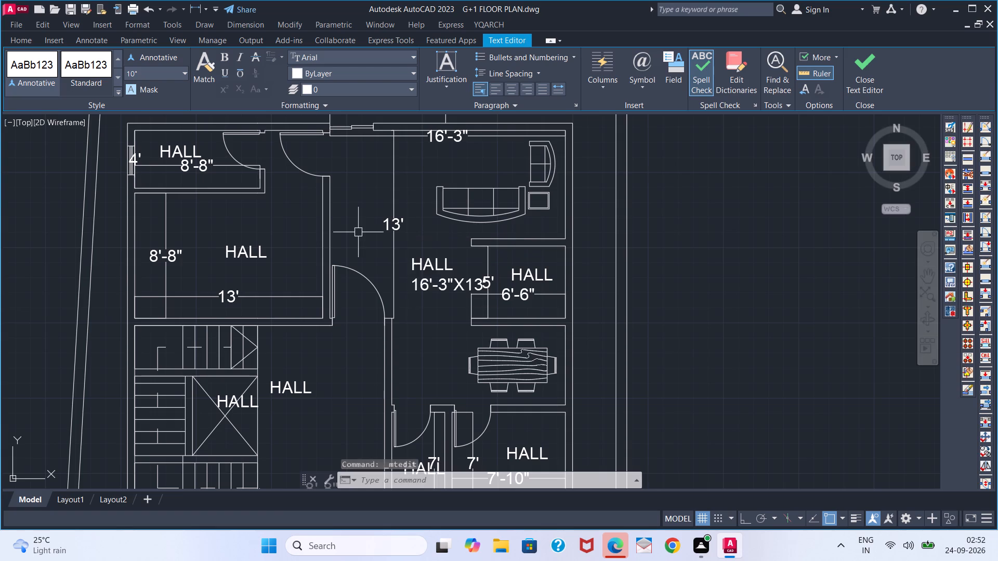
Move the living space's HALL label slightly west and up, clear of the 5' dimension.
click(438, 268)
click(415, 259)
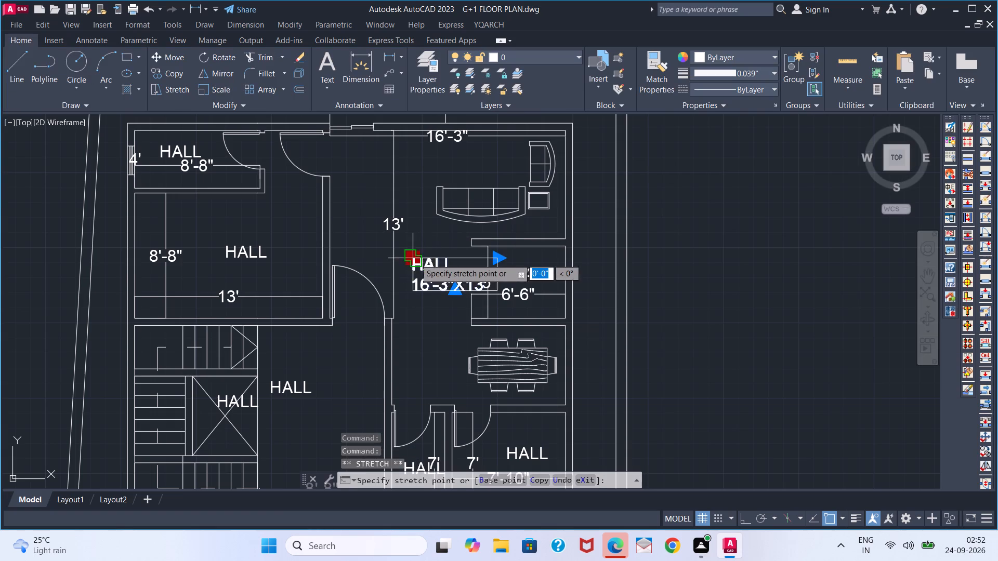
click(385, 250)
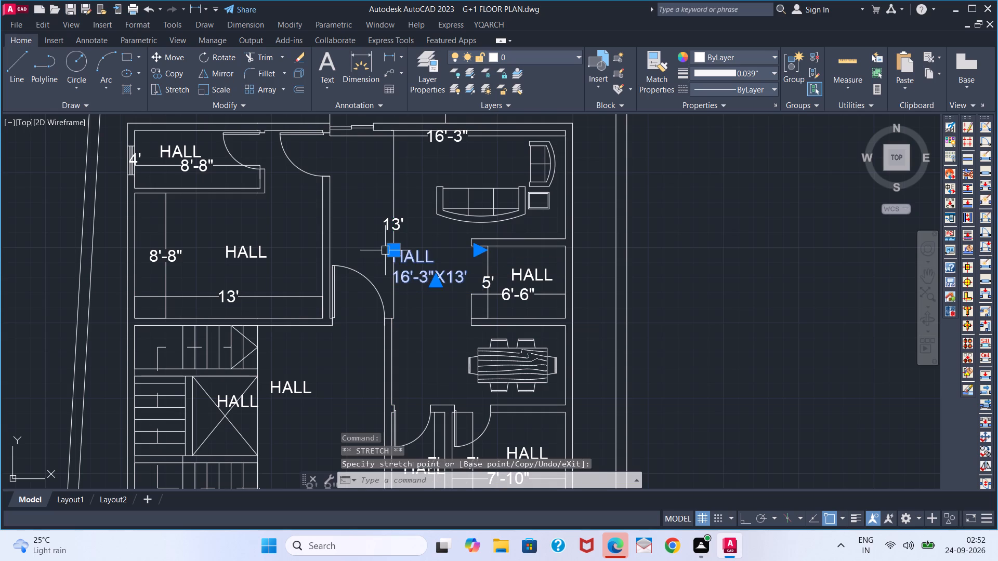
Replace the HALL label in the 6'-6" wide room with TEMPLE and a second line reading 6'X5'.
double_click(518, 262)
triple_click(518, 269)
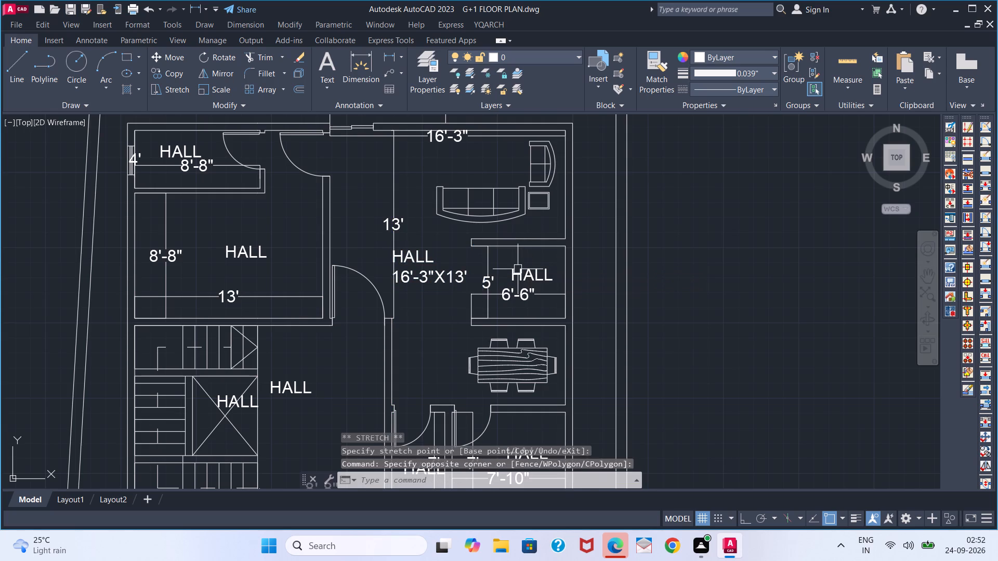
double_click(542, 273)
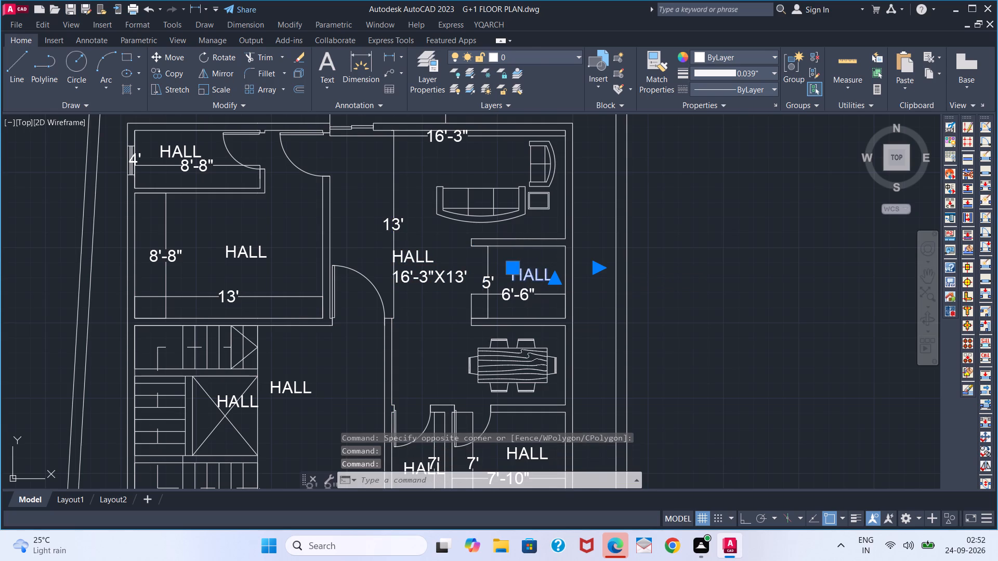
click(562, 279)
key(BackSpace)
key(BackSpace)
key(BackSpace)
key(BackSpace)
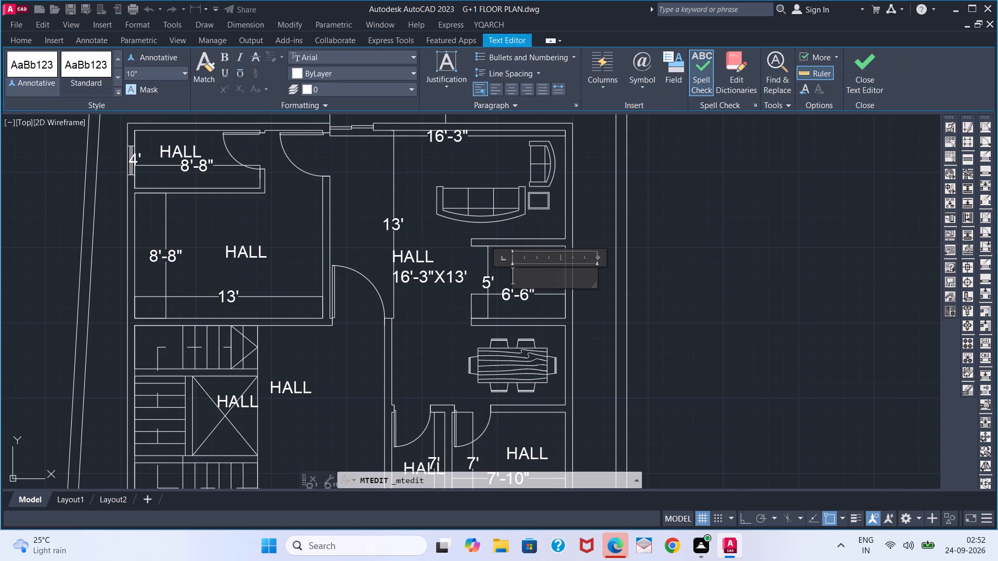
text(TEMPLE)
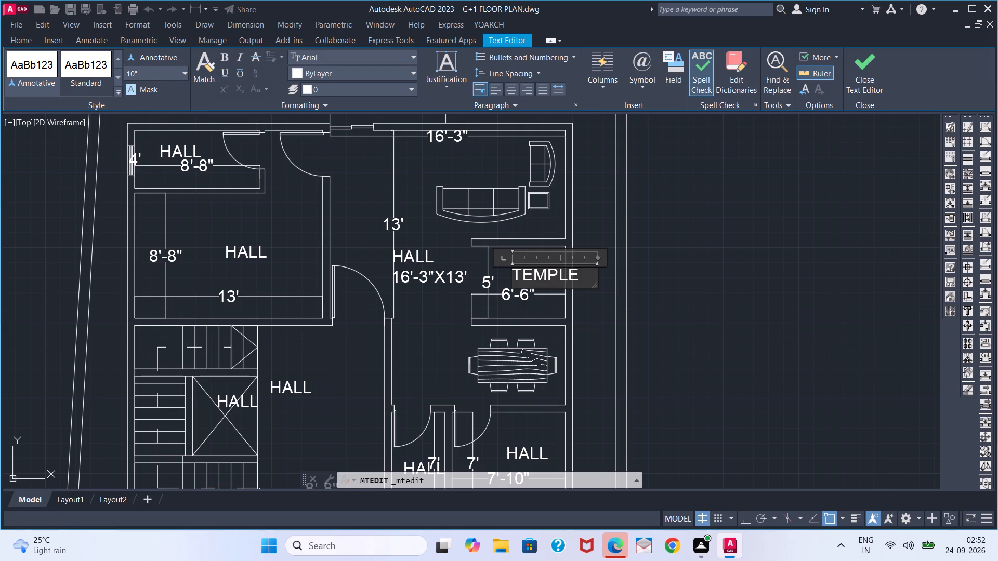
key(Return)
text(6')
key(x)
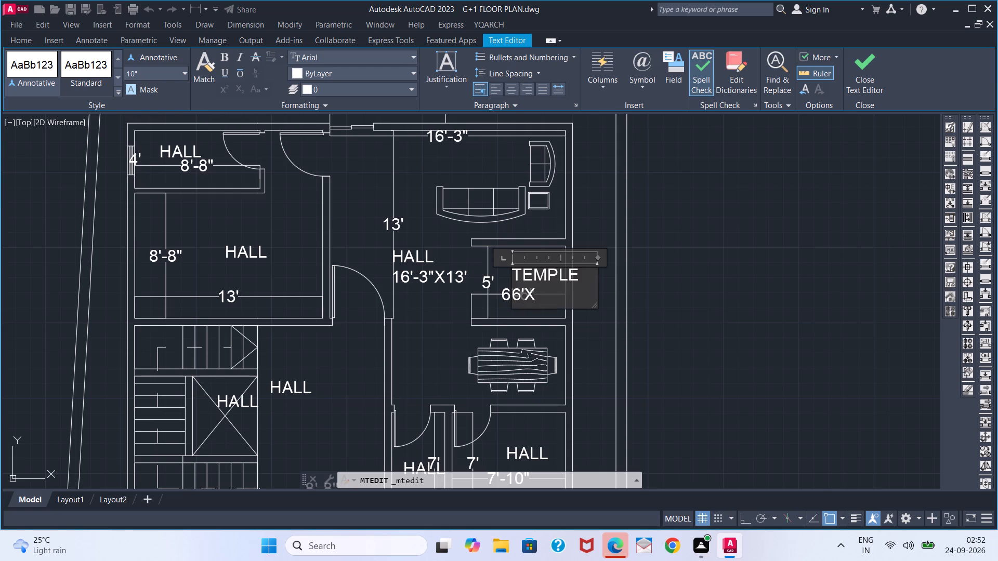
text(5')
click(431, 297)
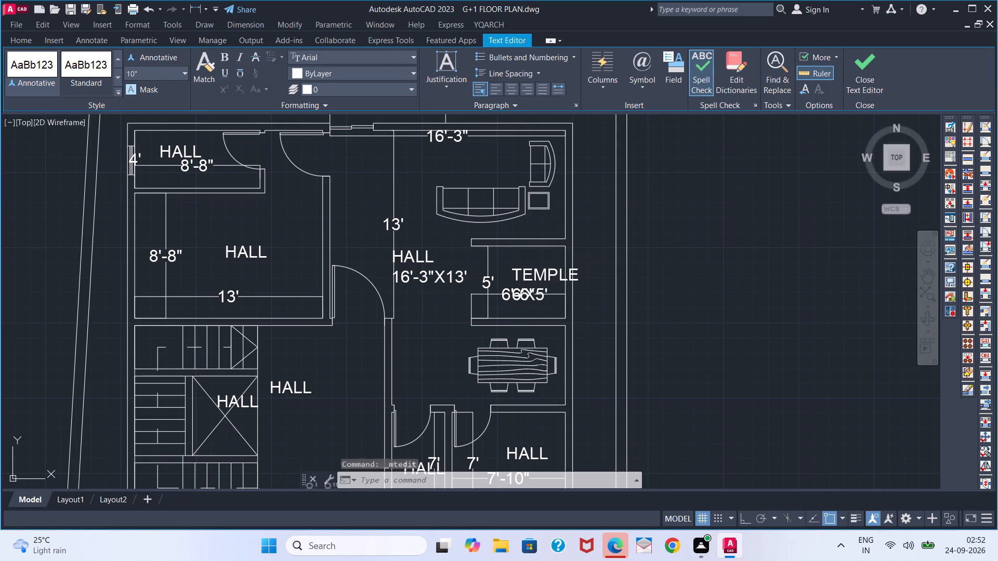
Move the TEMPLE label west and slightly up so its name fits inside the 6'-6" wide room.
scroll(524, 289, up, 3)
click(531, 248)
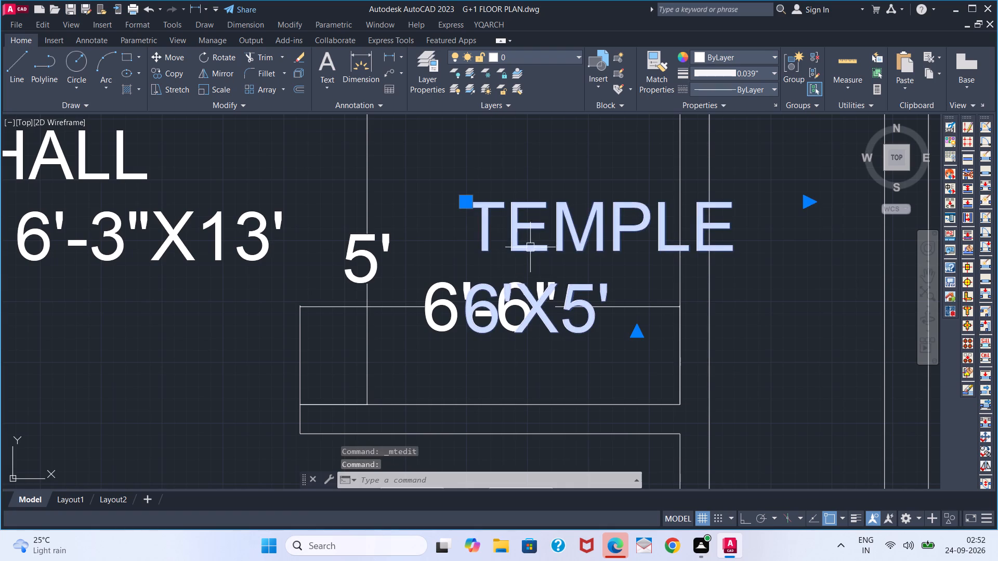
click(468, 206)
click(339, 163)
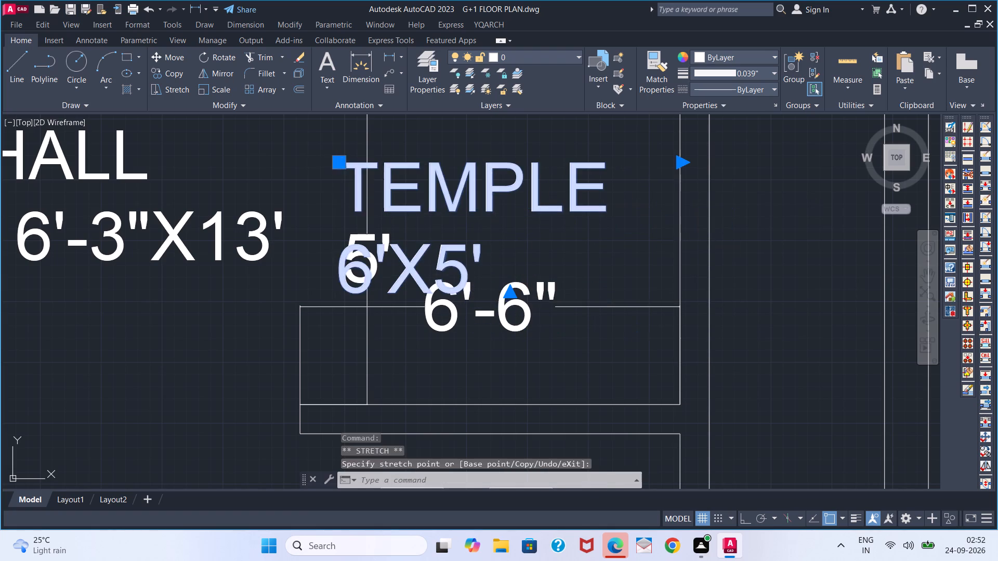
Replace the HALL text in the 7'-10" wide room below the dining table with KITCHEN.
scroll(300, 285, down, 2)
scroll(253, 314, down, 1)
middle_drag(251, 318, 252, 319)
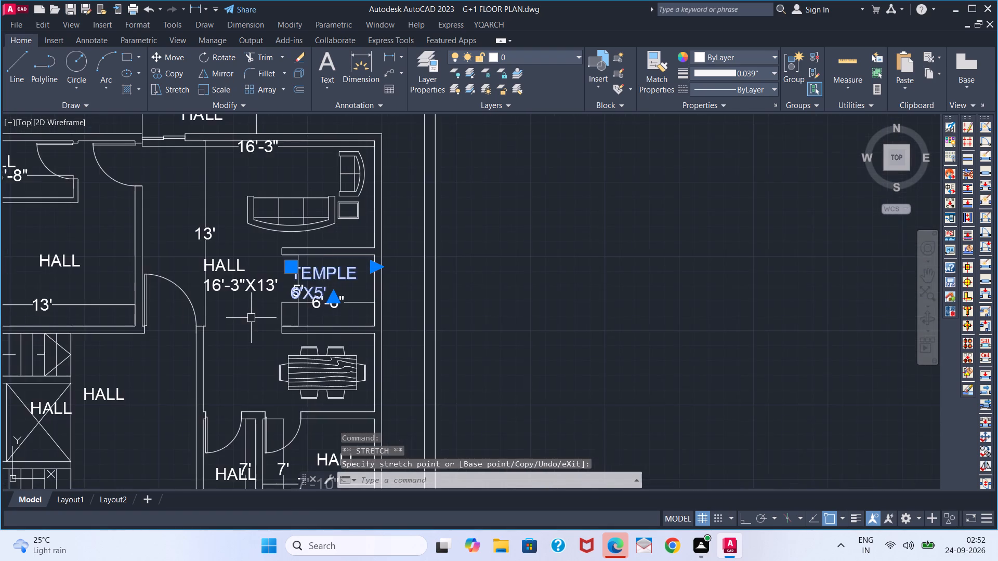
middle_drag(252, 319, 349, 286)
middle_drag(371, 370, 357, 274)
scroll(418, 357, up, 3)
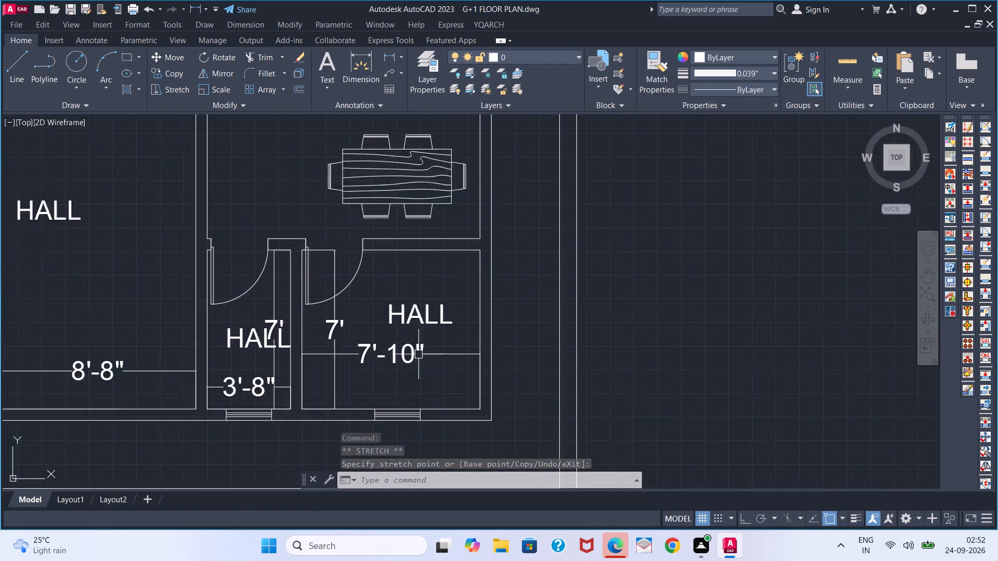
double_click(418, 290)
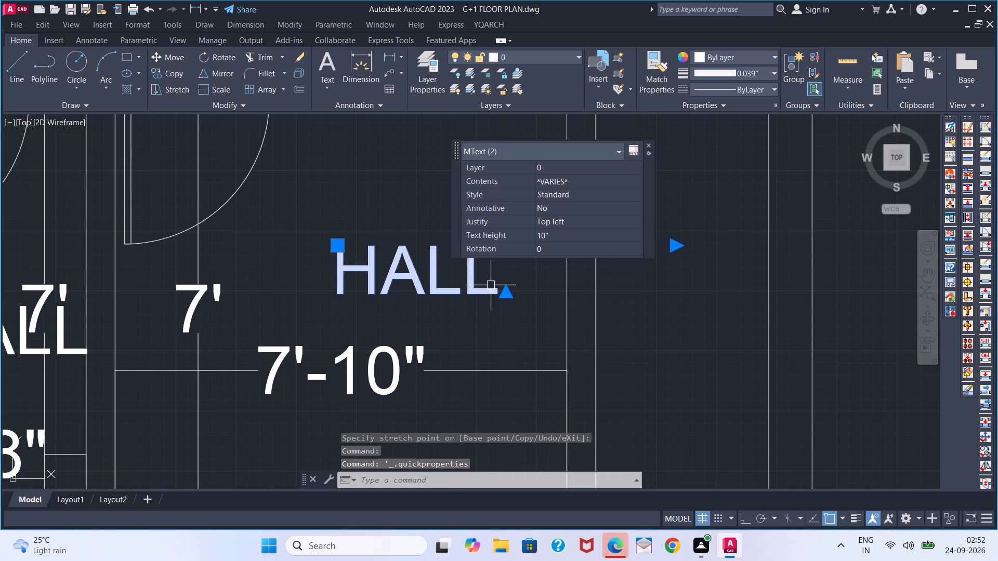
double_click(467, 283)
key(Escape)
double_click(478, 280)
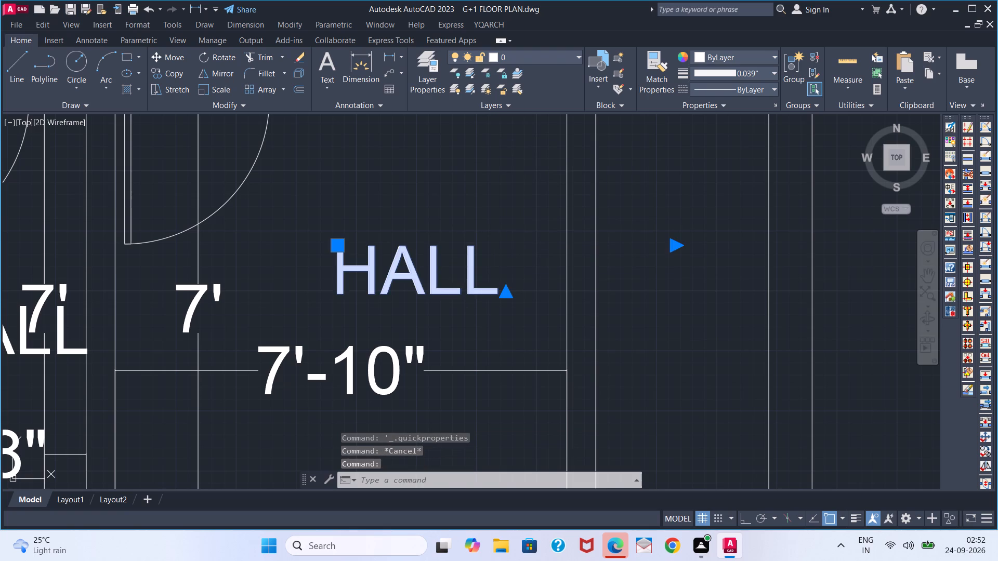
click(510, 278)
key(BackSpace)
key(BackSpace)
key(BackSpace)
key(BackSpace)
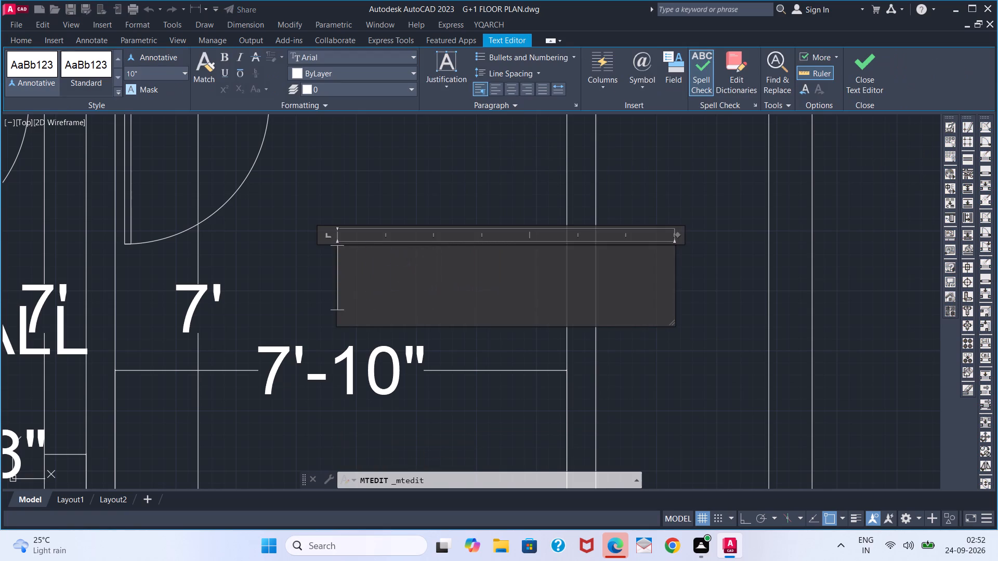
key(l)
key(BackSpace)
text(KITCJ)
key(BackSpace)
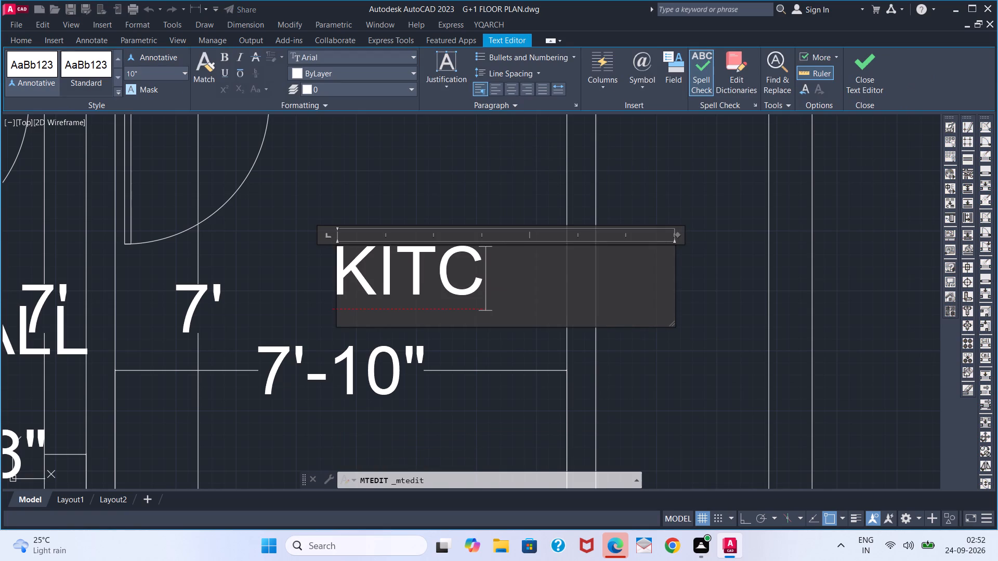
text(HEN)
Add a second line reading 7'-10"X7' to the KITCHEN label.
key(Return)
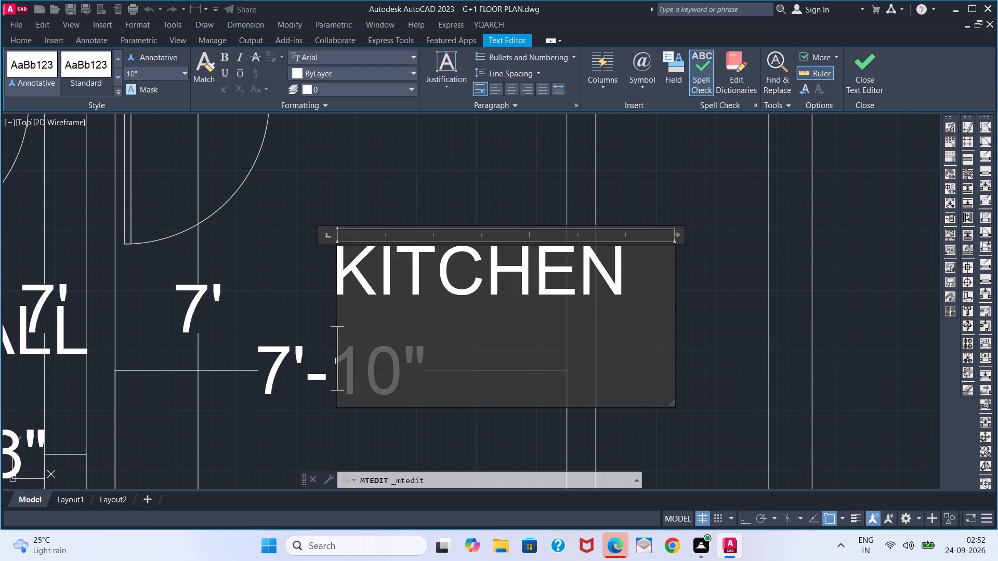
text(7'10)
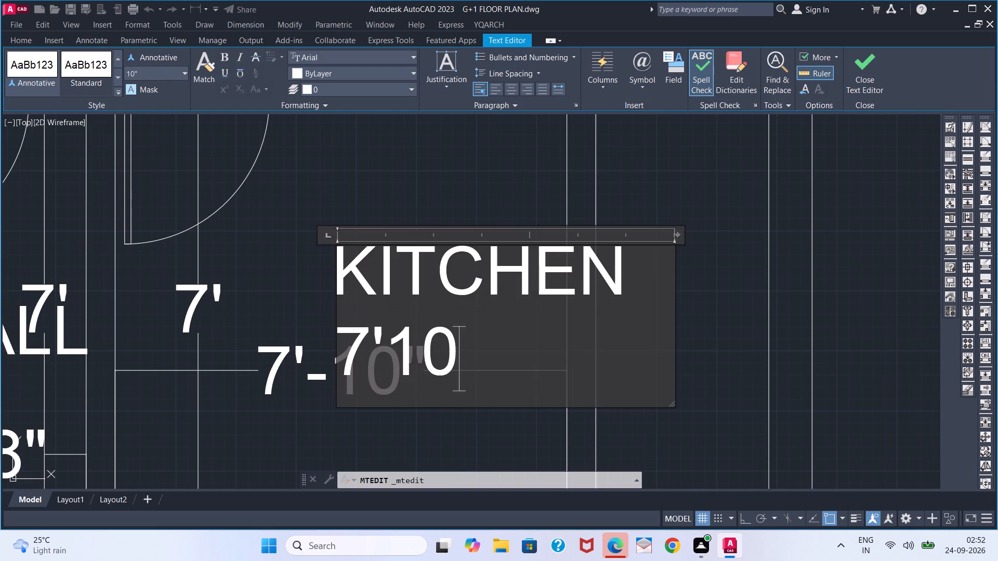
key(BackSpace)
key(BackSpace)
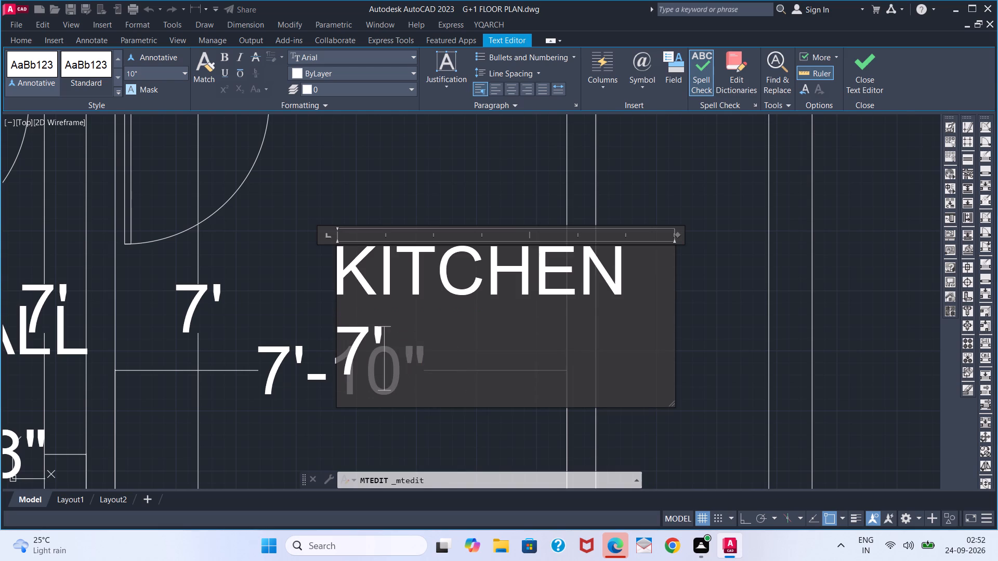
text(-10"X)
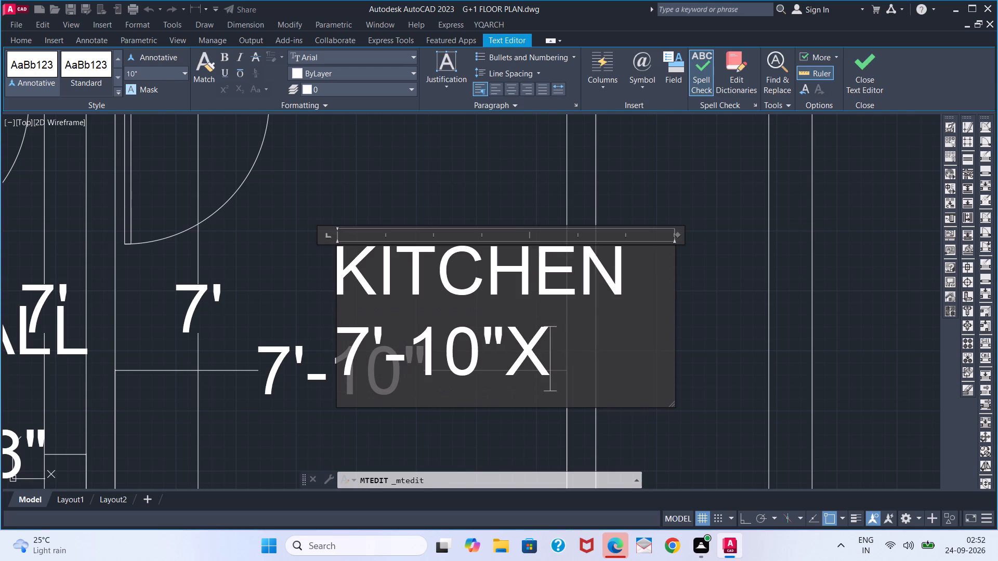
text(7/)
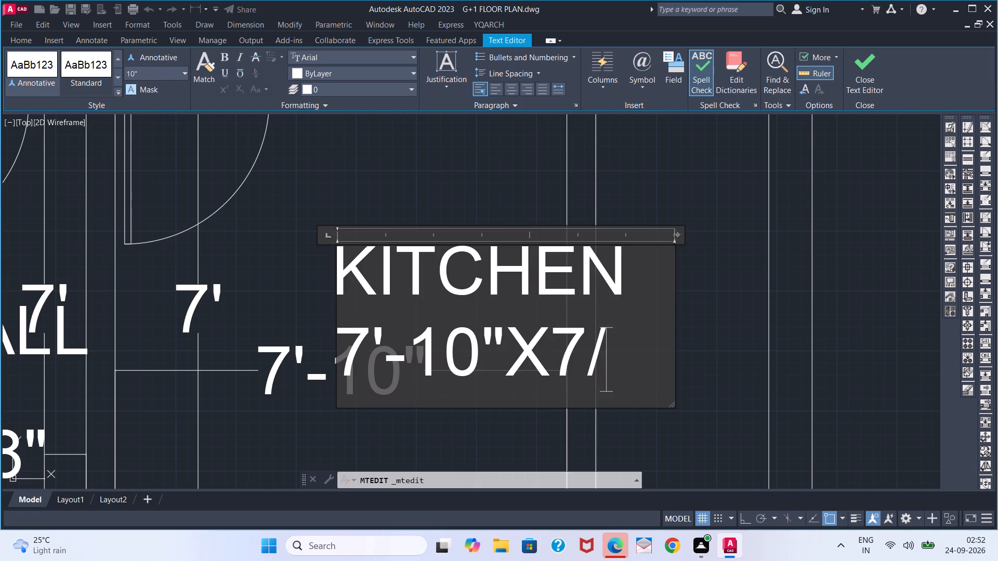
key(BackSpace)
key(apostrophe)
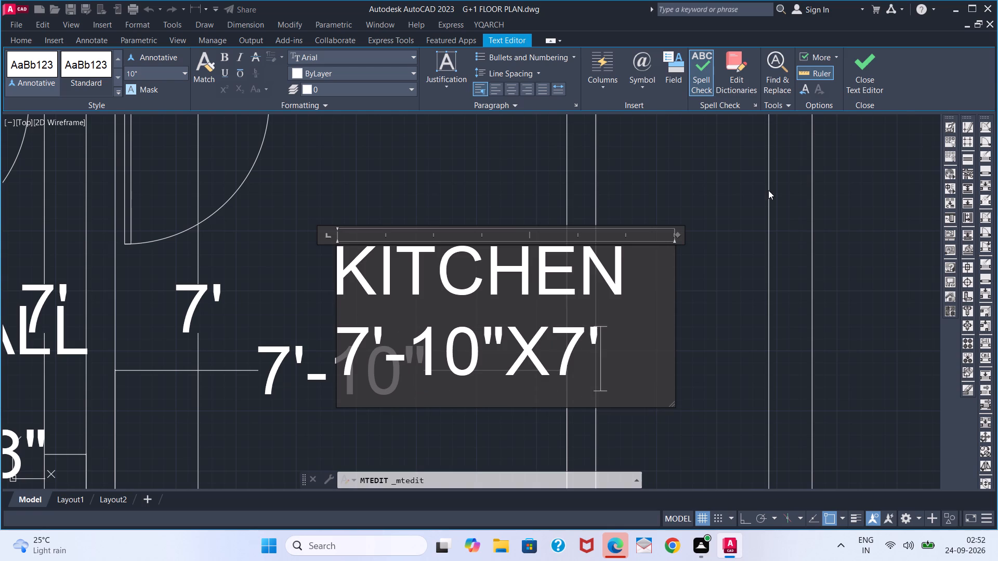
click(766, 191)
Move the KITCHEN label west so that it fits inside the 7'-10" wide room.
click(472, 280)
click(338, 249)
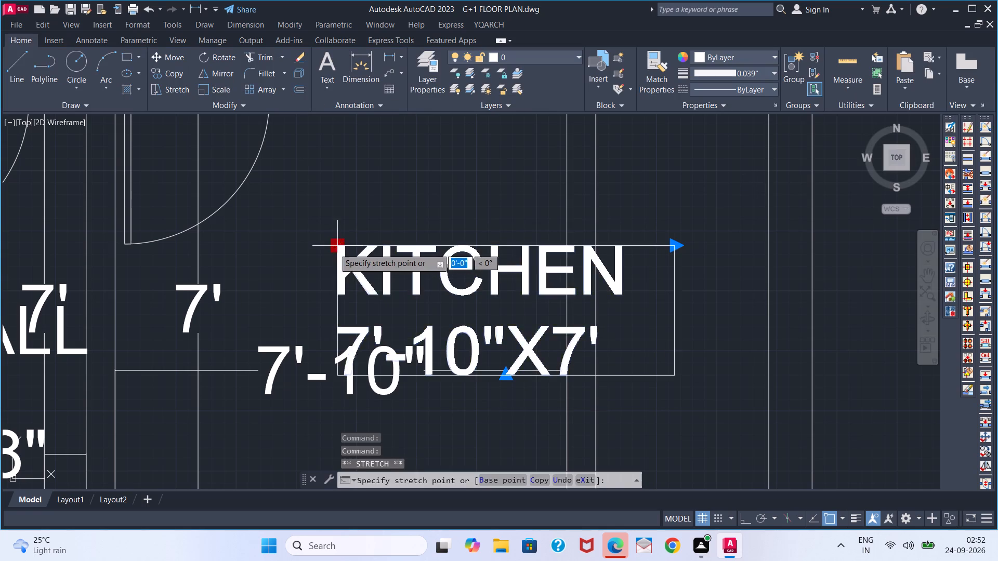
click(217, 255)
Replace the HALL text in the 3'-8" wide room west of the kitchen with C.WR.
scroll(248, 271, down, 2)
middle_drag(250, 280, 484, 213)
scroll(380, 231, up, 3)
double_click(367, 222)
triple_click(364, 223)
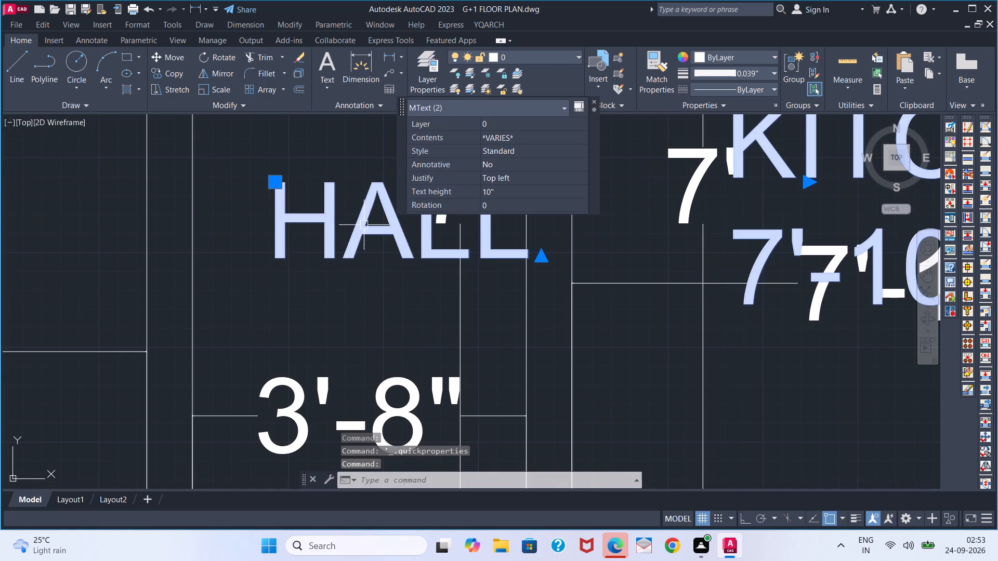
key(Escape)
double_click(364, 225)
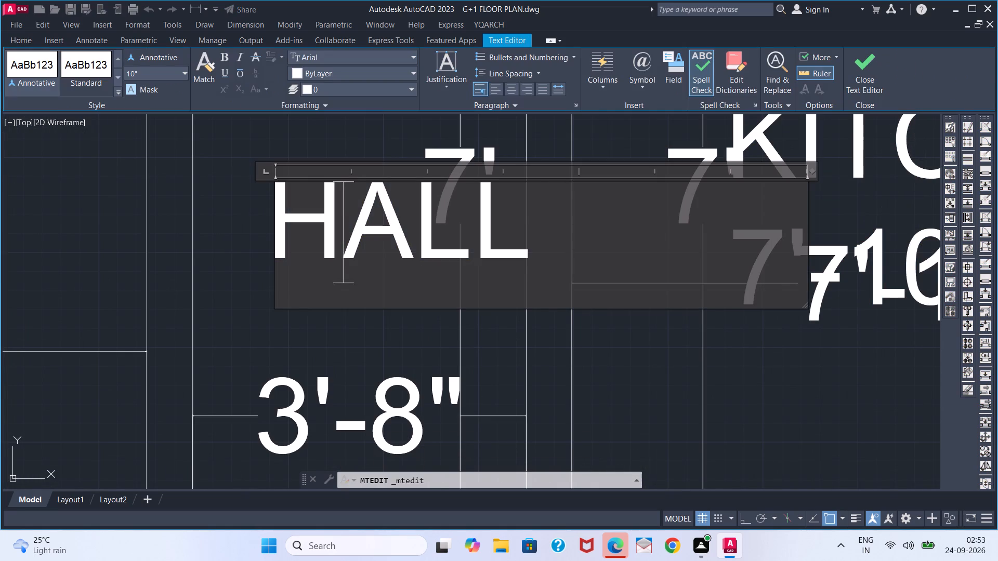
click(507, 229)
key(BackSpace)
key(BackSpace)
key(BackSpace)
key(BackSpace)
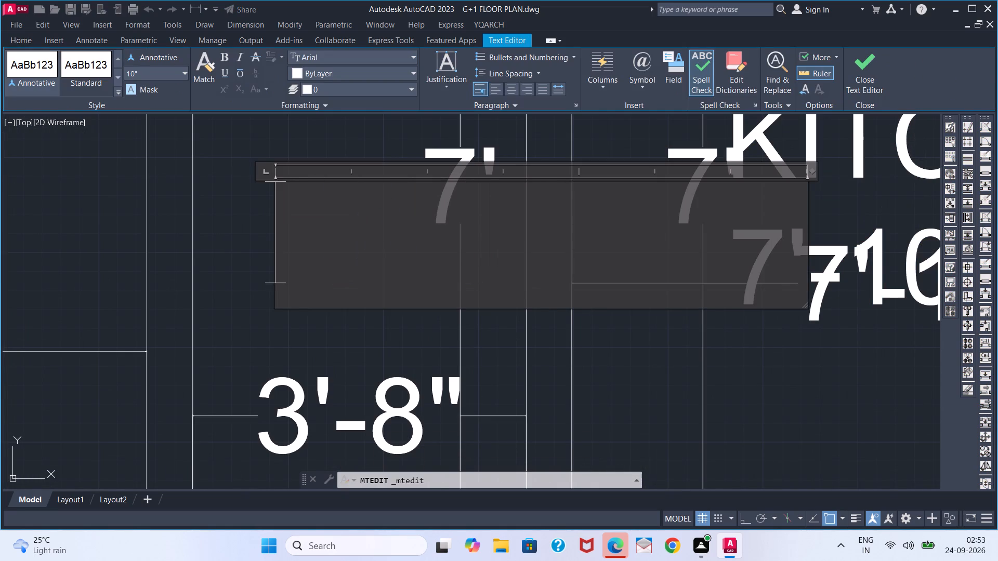
key(c)
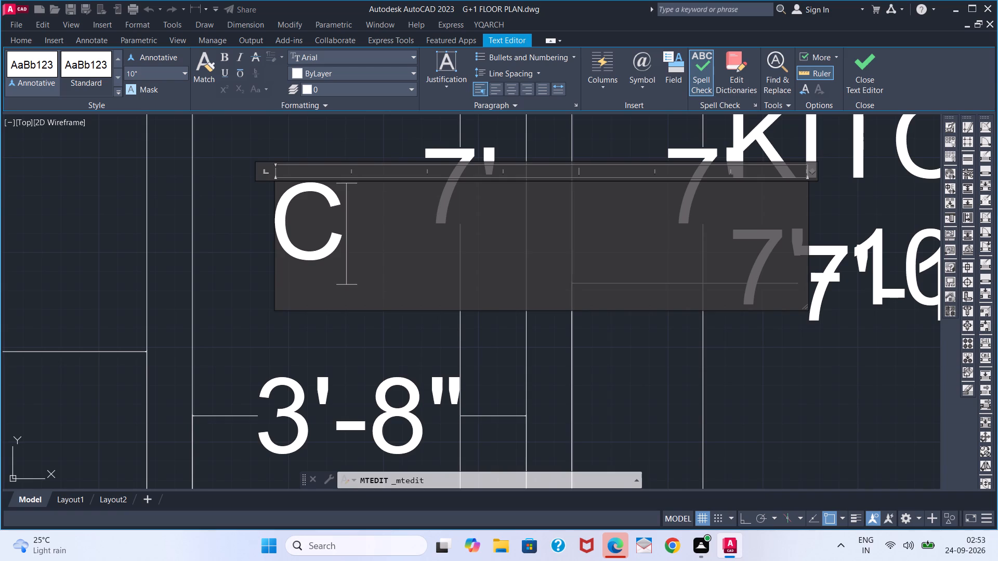
text(.WR)
Add a second line reading 3'-8"X7' to the C.WR label.
key(Return)
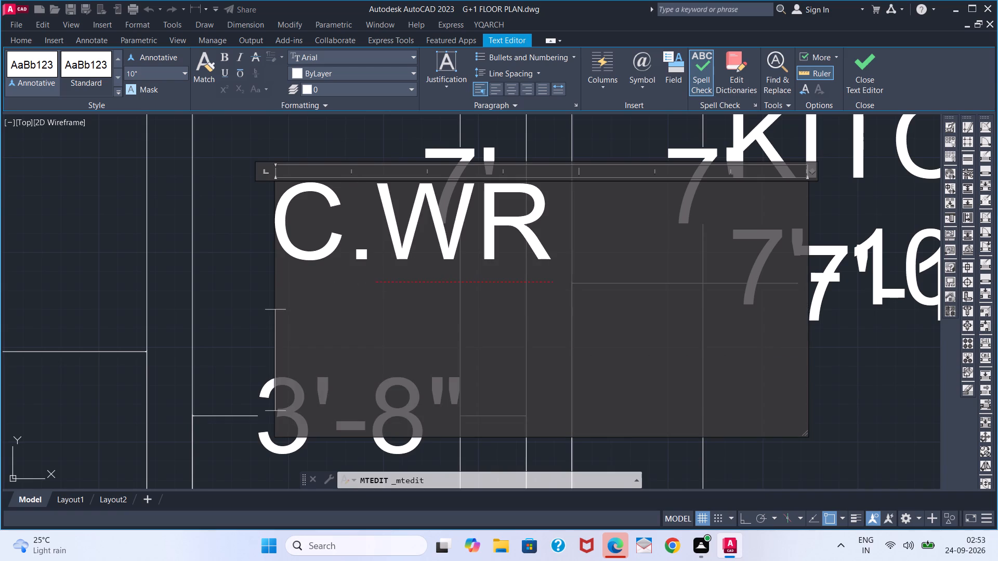
key(3)
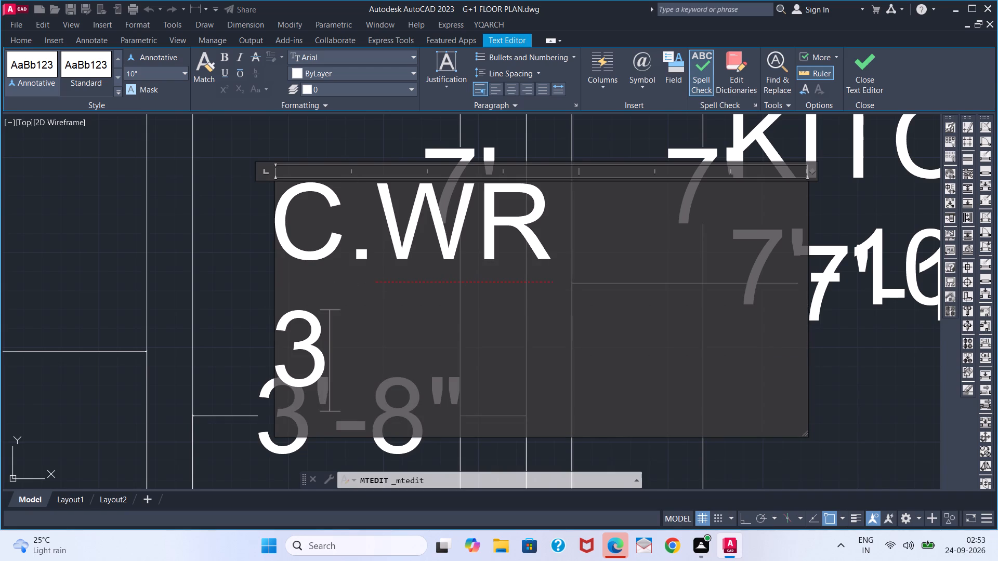
text('-8")
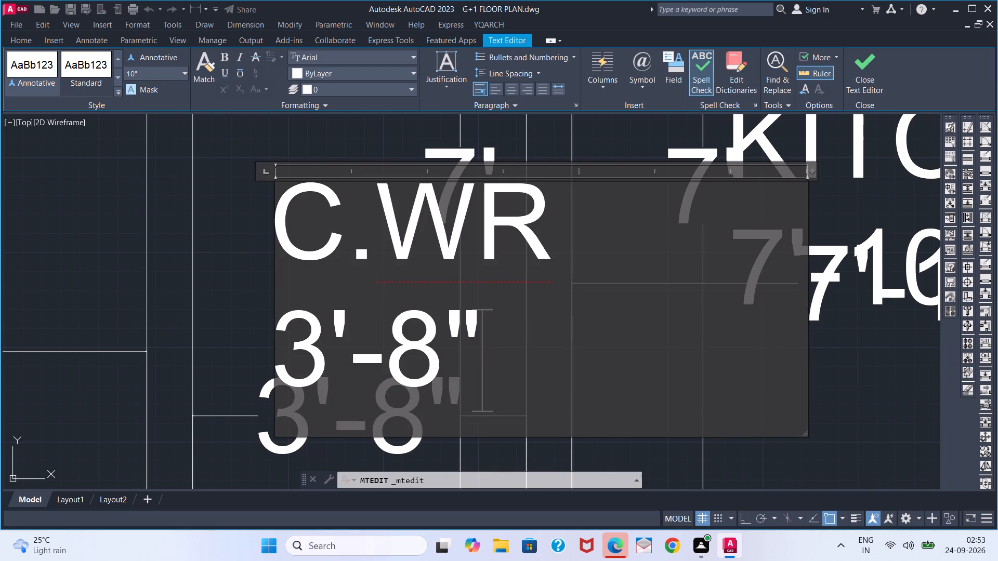
text(X7')
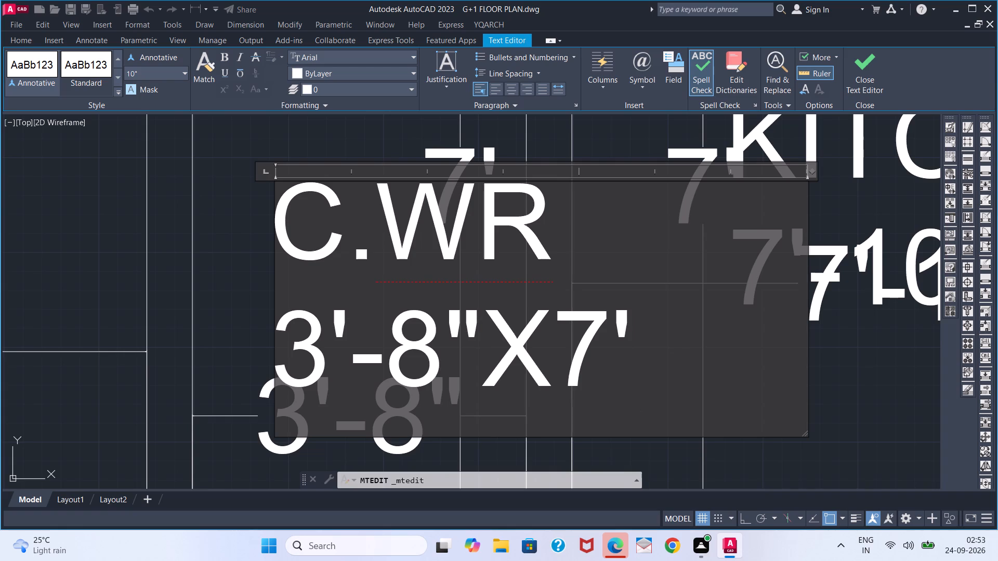
click(254, 248)
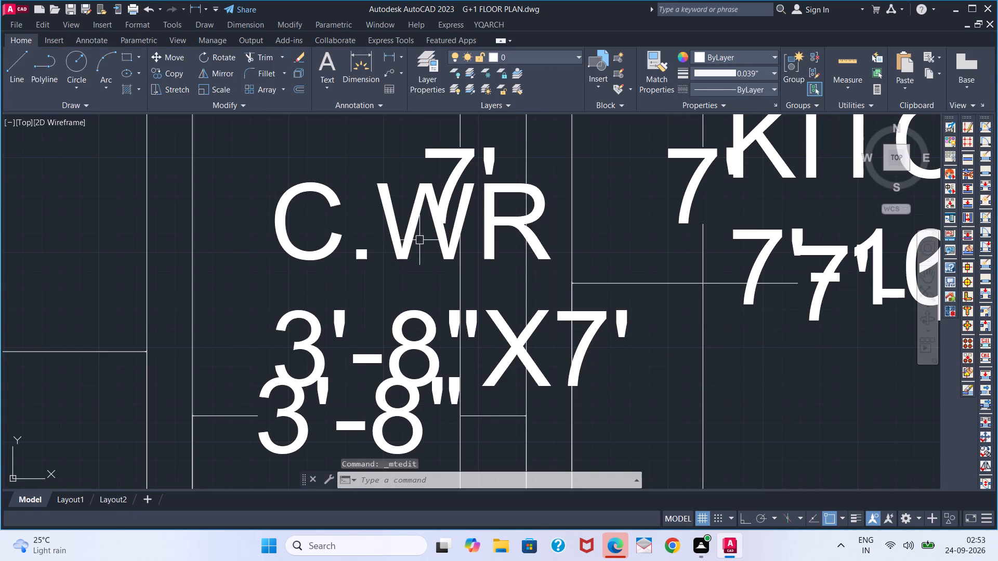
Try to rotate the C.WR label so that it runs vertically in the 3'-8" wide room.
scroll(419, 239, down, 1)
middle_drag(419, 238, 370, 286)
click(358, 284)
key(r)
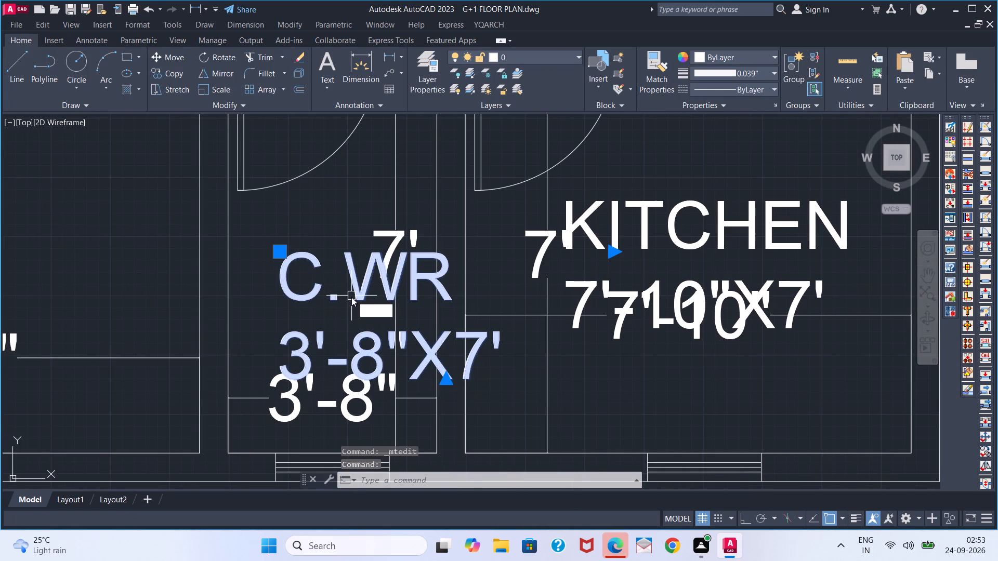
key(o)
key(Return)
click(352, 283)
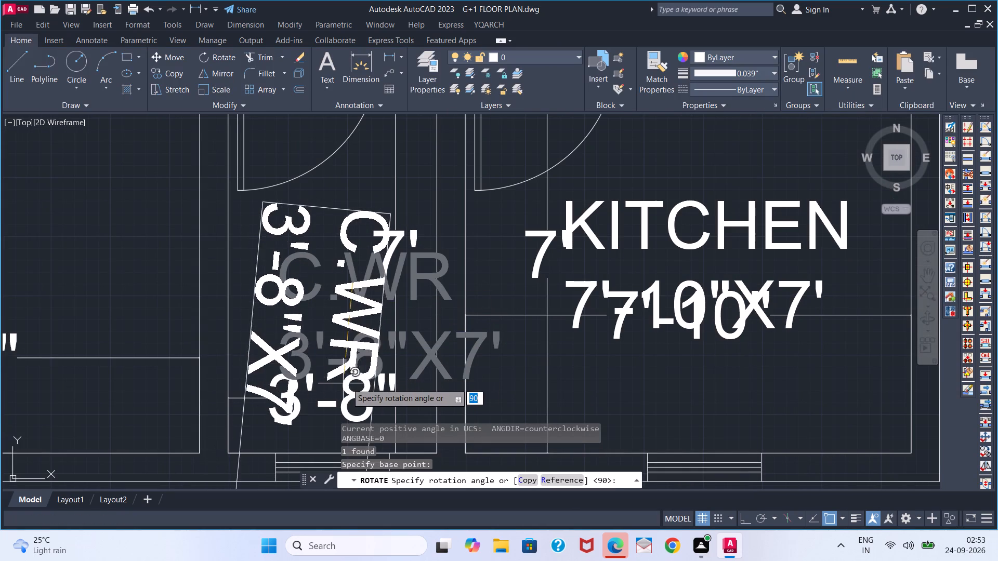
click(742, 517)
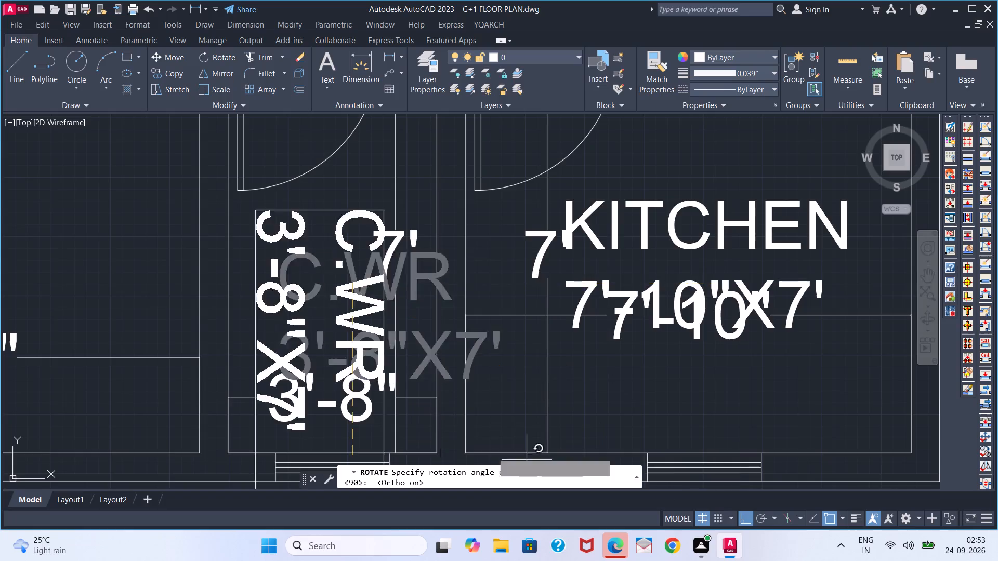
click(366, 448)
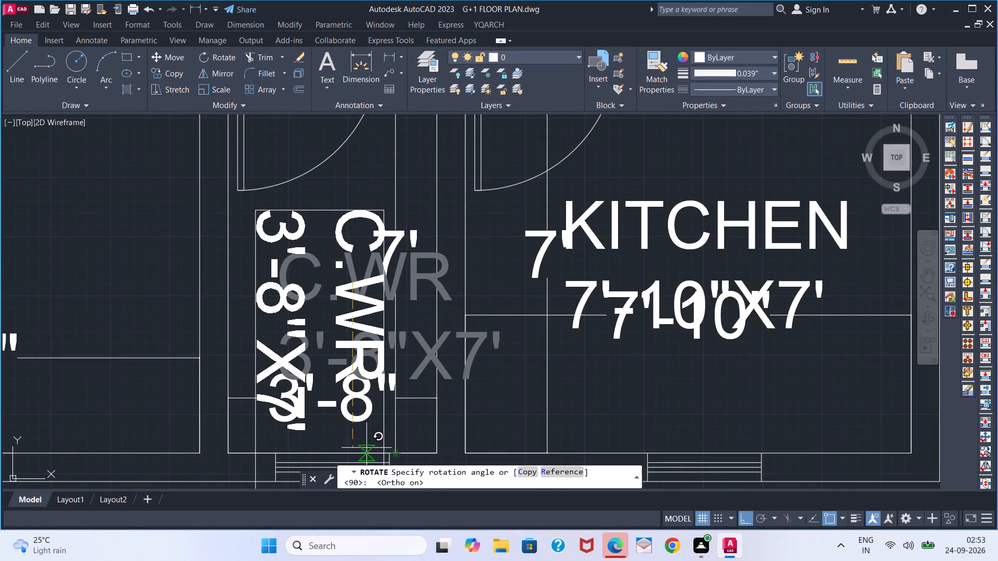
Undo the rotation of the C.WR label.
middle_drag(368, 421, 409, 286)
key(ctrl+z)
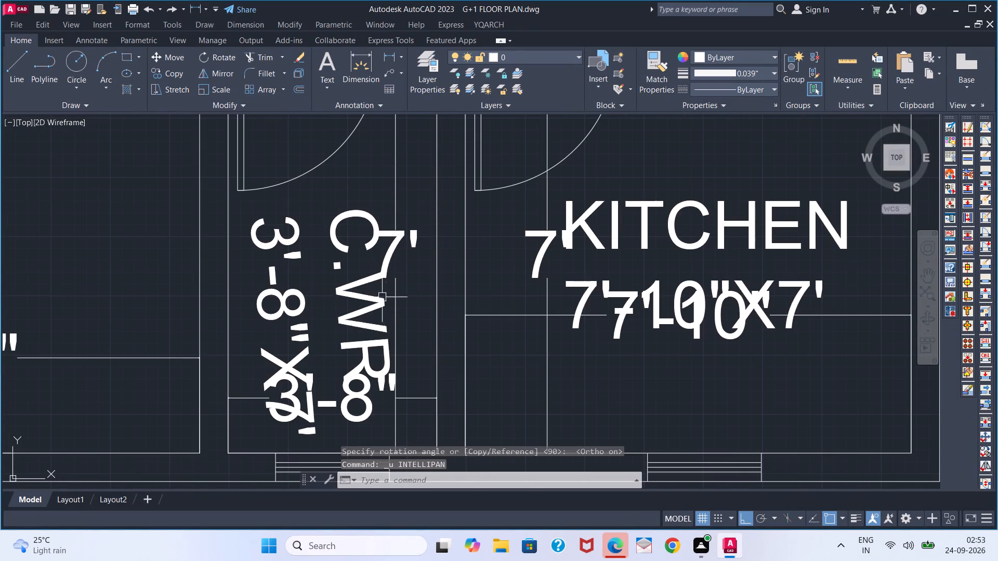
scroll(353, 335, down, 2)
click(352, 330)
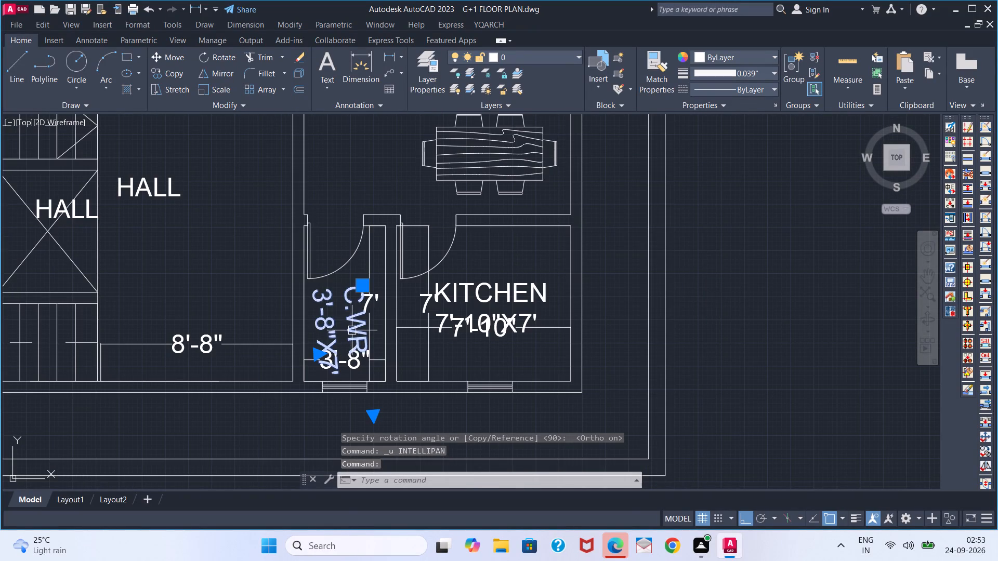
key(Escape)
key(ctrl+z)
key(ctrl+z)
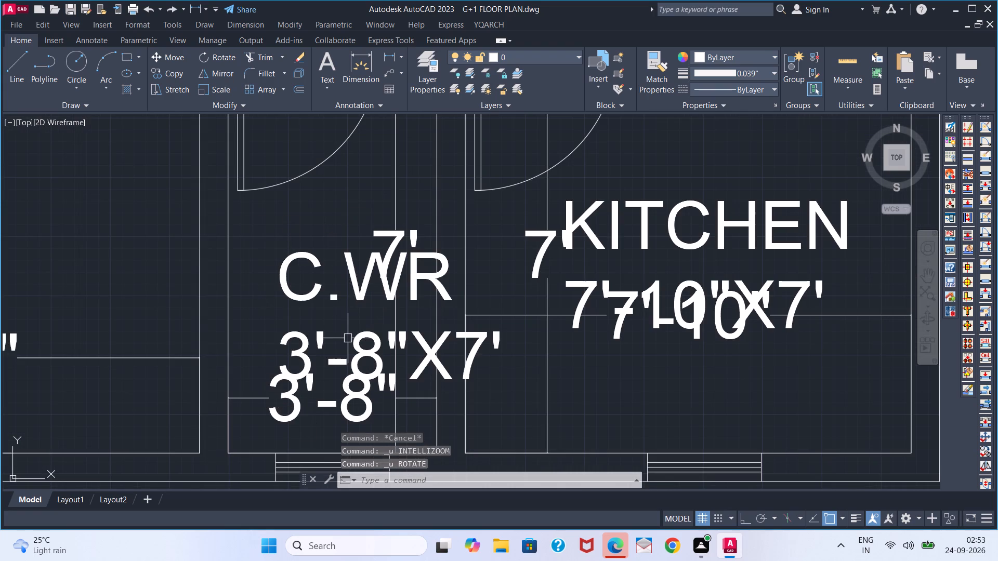
Rotate the C.WR label by 270° with Ortho on so that it runs vertically.
click(332, 293)
key(r)
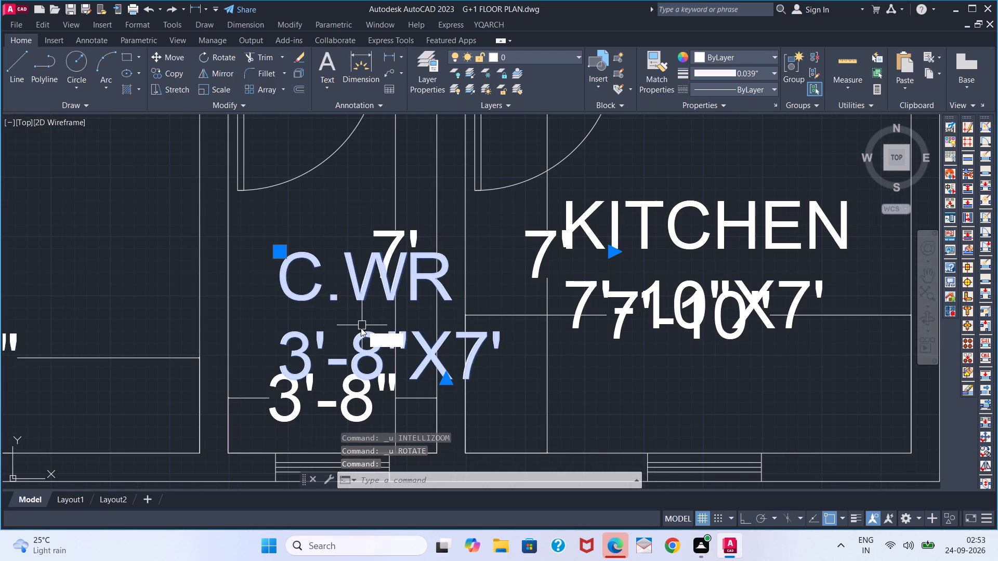
key(o)
key(Return)
click(333, 286)
scroll(318, 404, down, 2)
middle_drag(324, 379, 322, 245)
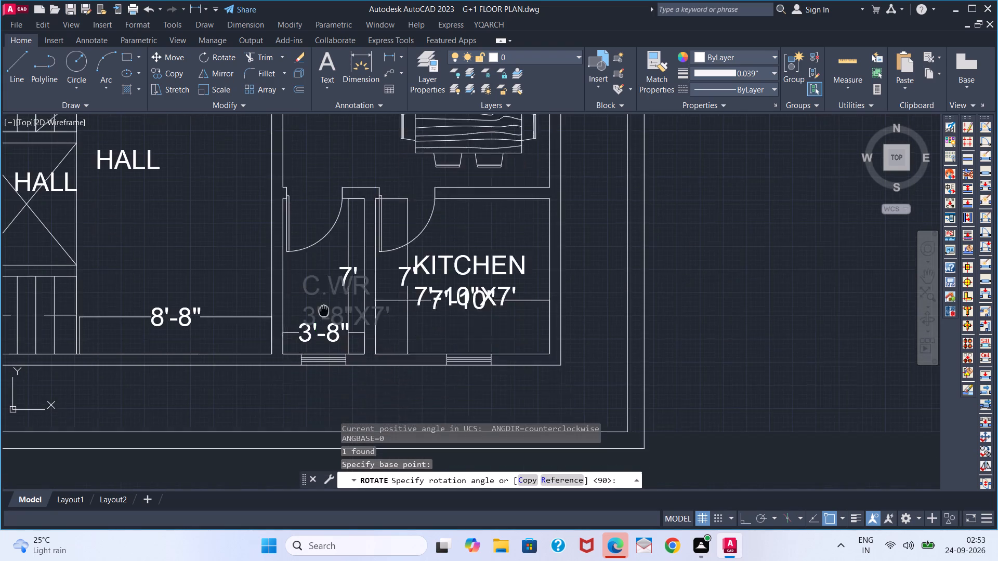
middle_drag(322, 245, 322, 226)
click(744, 515)
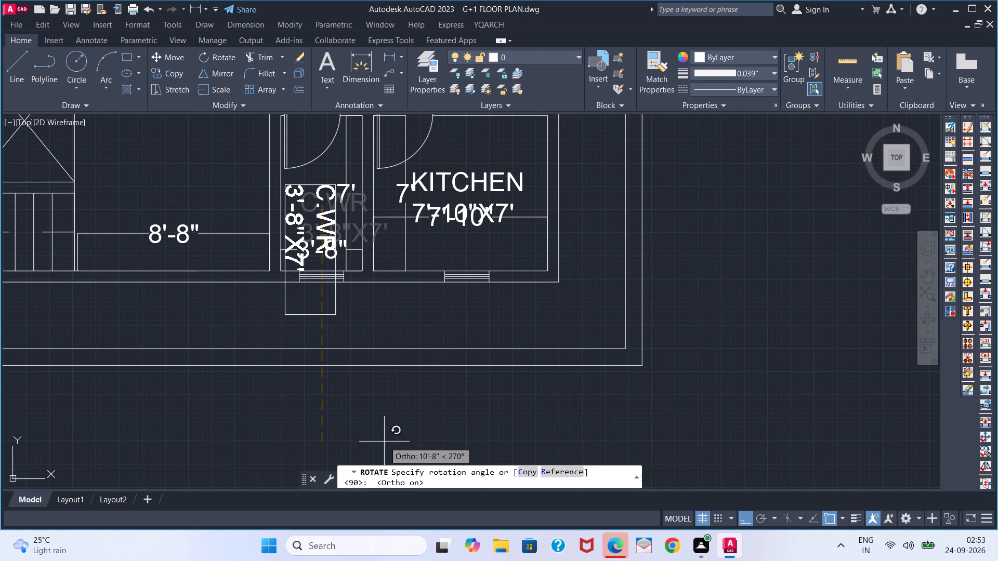
click(381, 440)
Move the vertical C.WR label straight north by about 7".
scroll(335, 259, up, 4)
scroll(303, 269, down, 2)
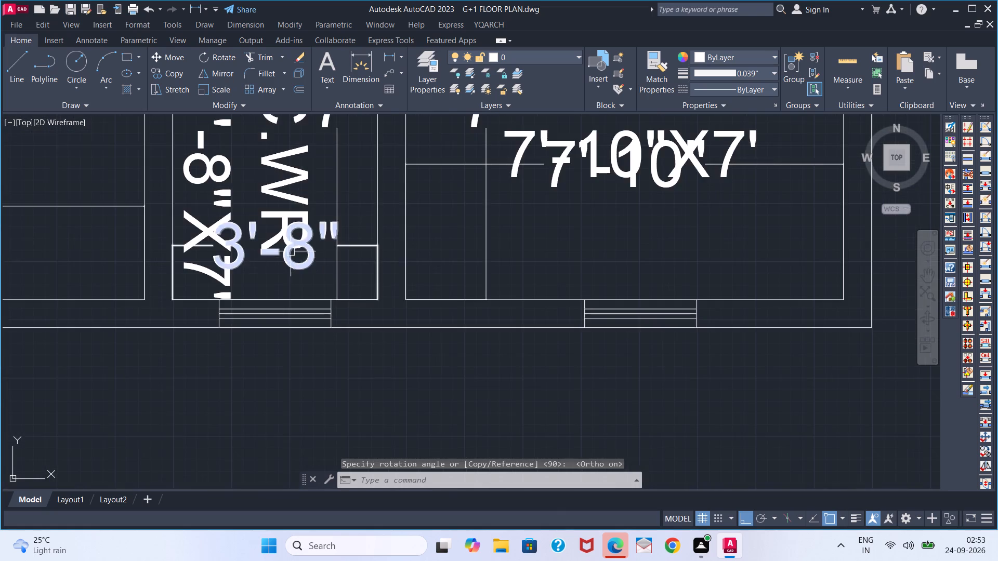
middle_drag(291, 251, 355, 429)
click(255, 274)
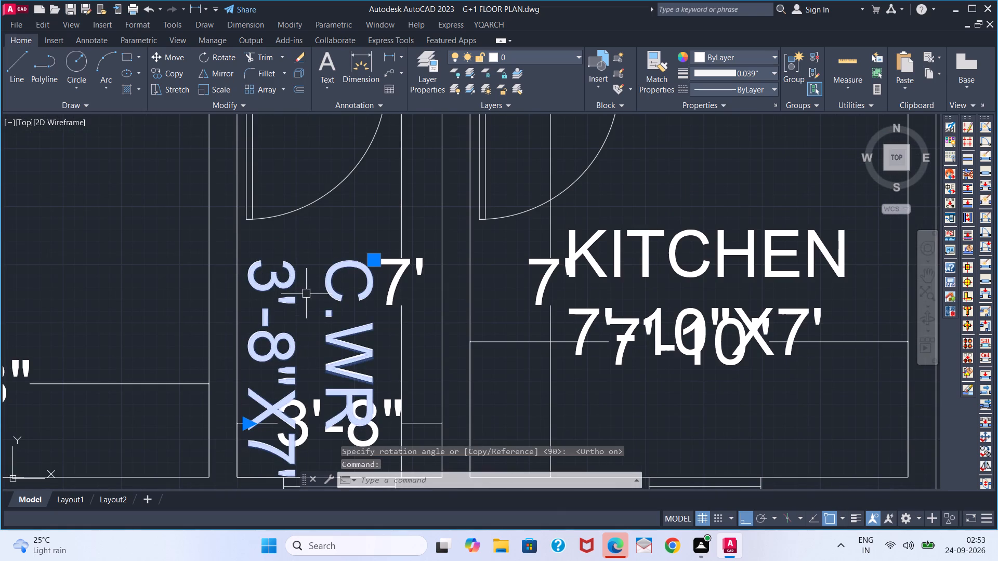
click(373, 259)
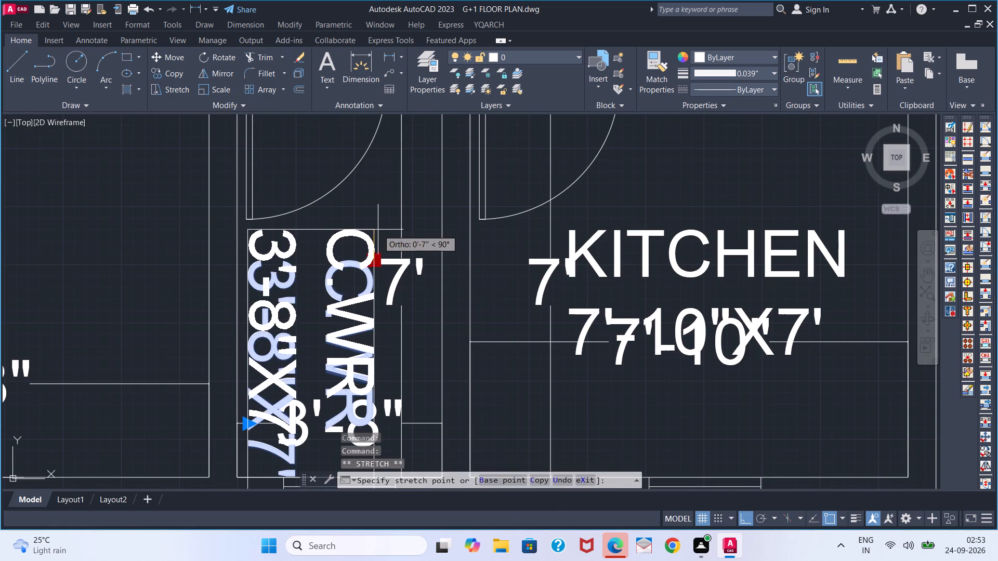
click(378, 230)
With Ortho off, move the HALL text in the 8'-8" wide room southeast, together with the selected C.WR label.
click(750, 523)
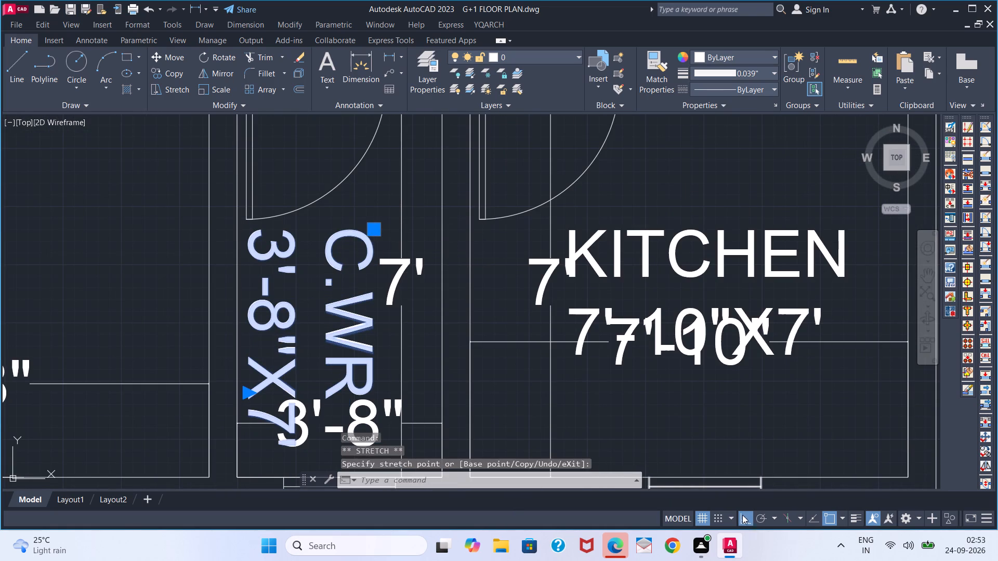
scroll(397, 389, down, 1)
middle_drag(288, 366, 493, 367)
middle_drag(304, 330, 384, 455)
click(339, 267)
drag(322, 266, 407, 350)
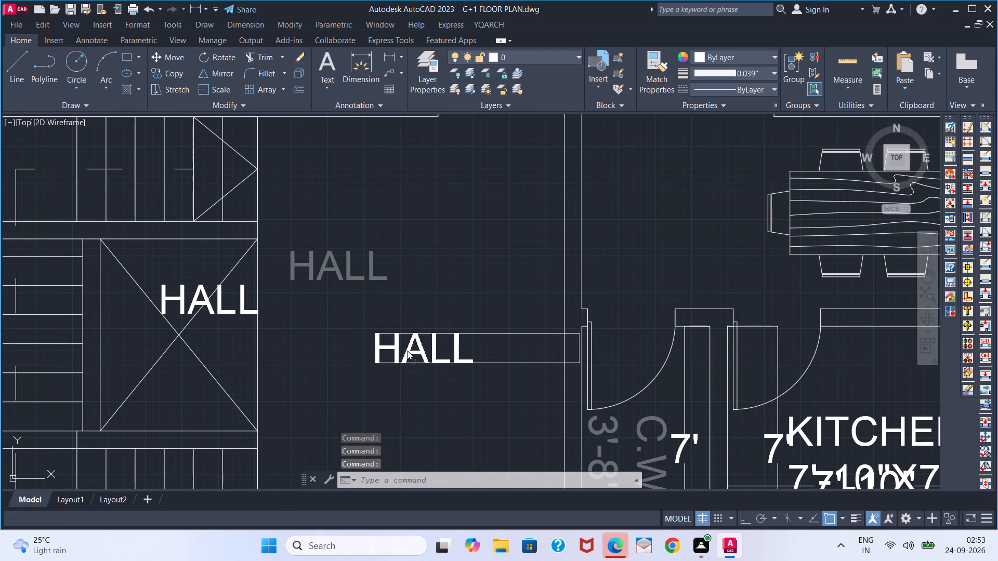
drag(407, 350, 385, 350)
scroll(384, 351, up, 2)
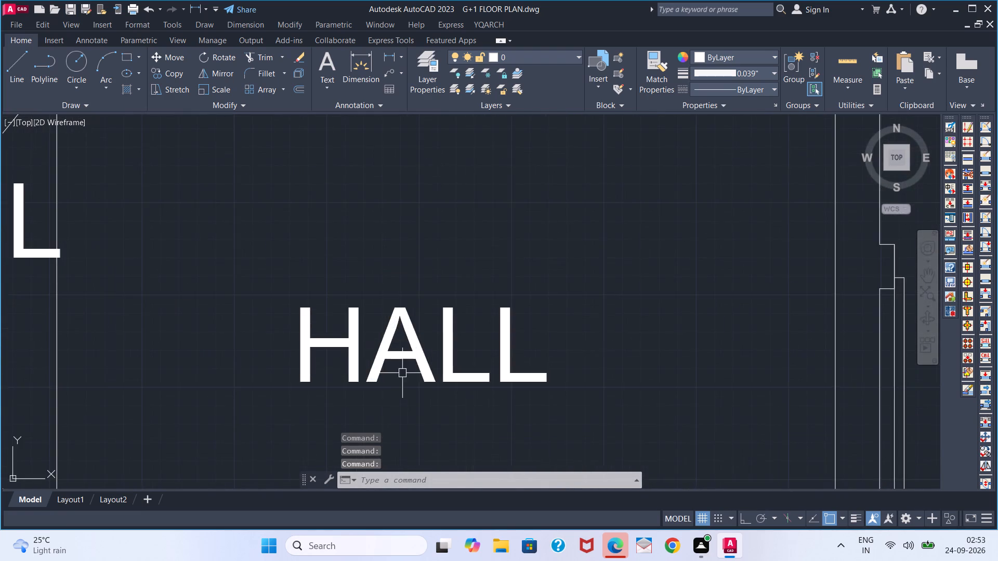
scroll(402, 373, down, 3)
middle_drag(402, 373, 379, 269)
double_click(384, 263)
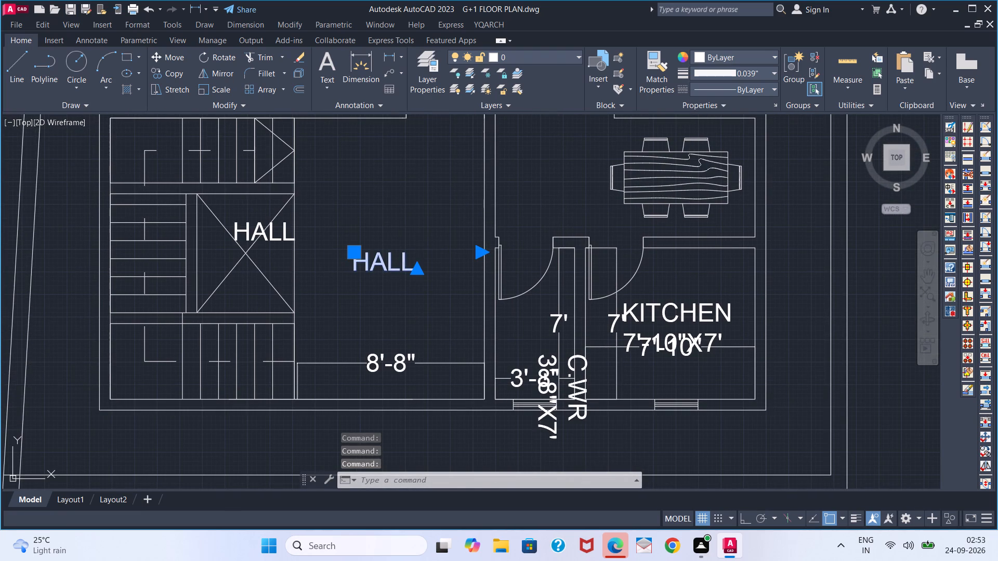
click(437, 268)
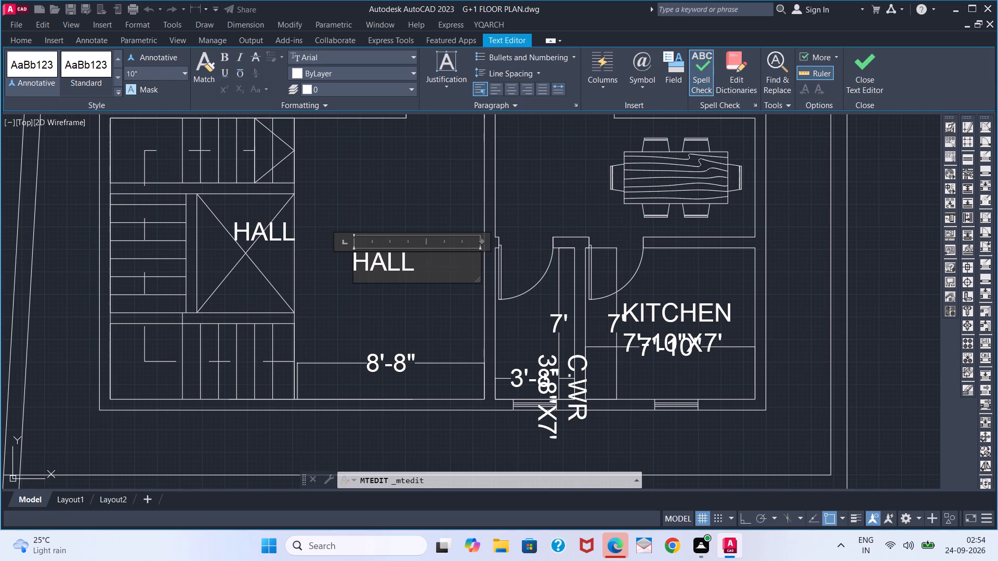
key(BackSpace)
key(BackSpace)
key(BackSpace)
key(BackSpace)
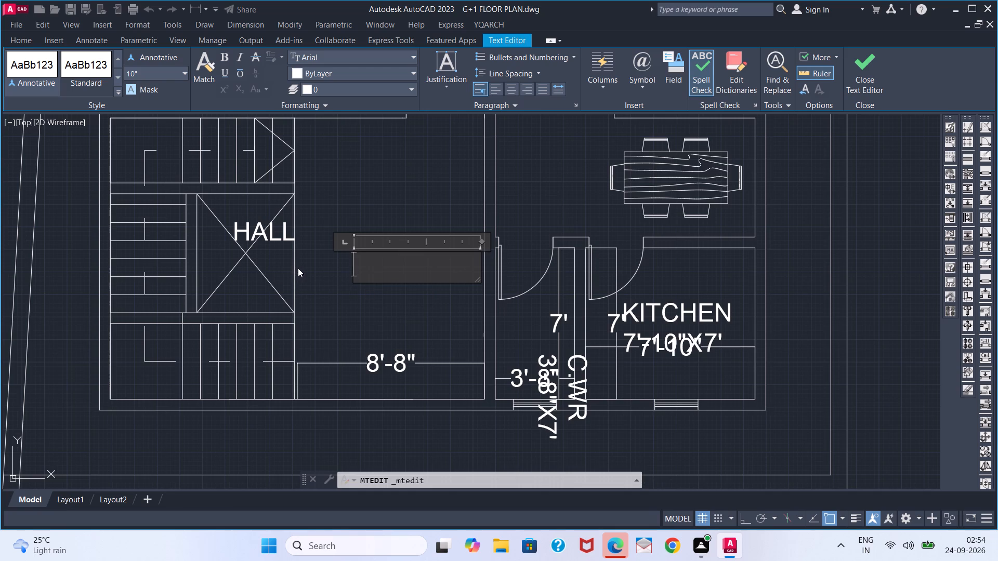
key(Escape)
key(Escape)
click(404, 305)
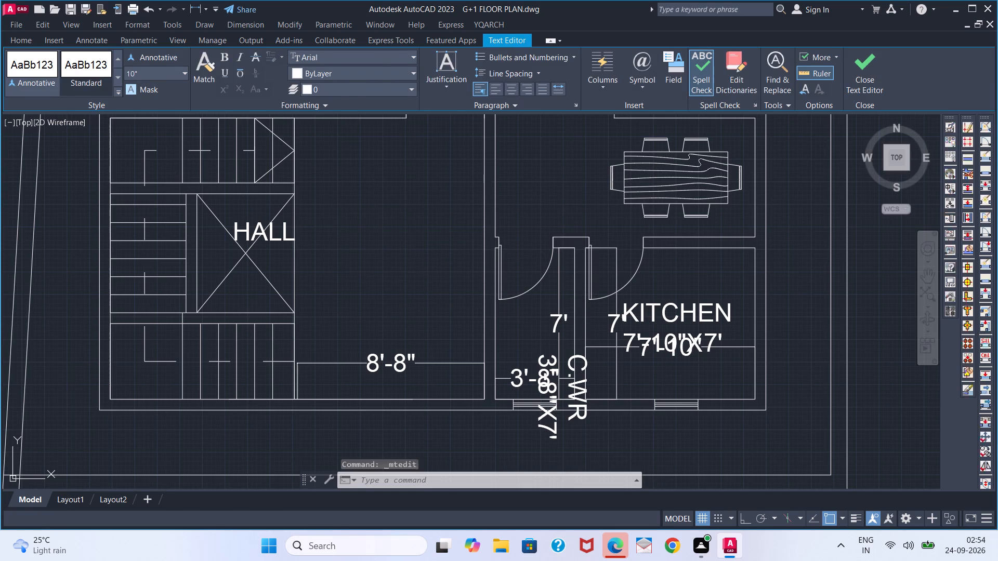
Replace the HALL text in the 13' by 8'-8" room north of the staircase with M.BEDROOM.
scroll(308, 292, down, 2)
middle_drag(338, 291, 365, 359)
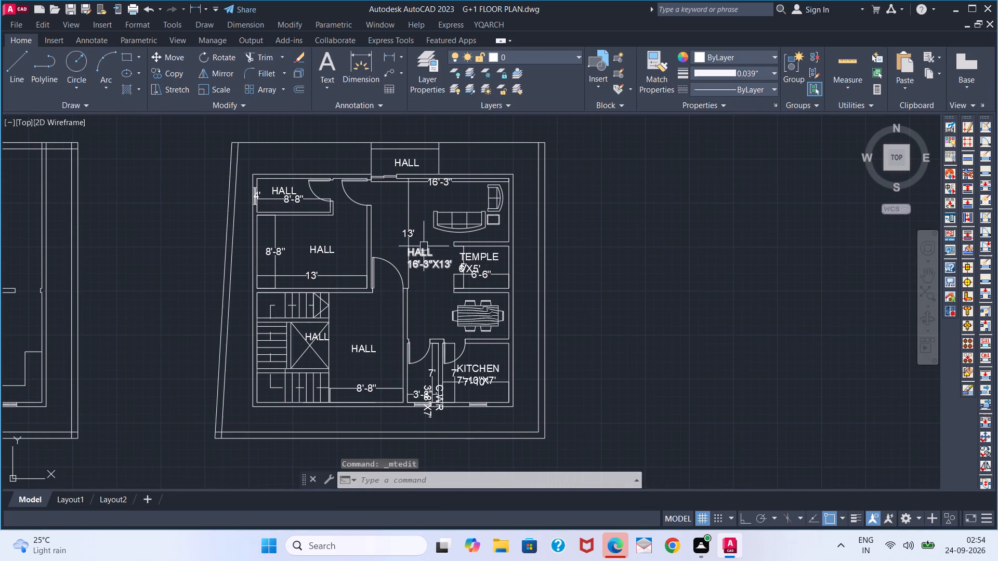
scroll(298, 258, up, 2)
triple_click(347, 245)
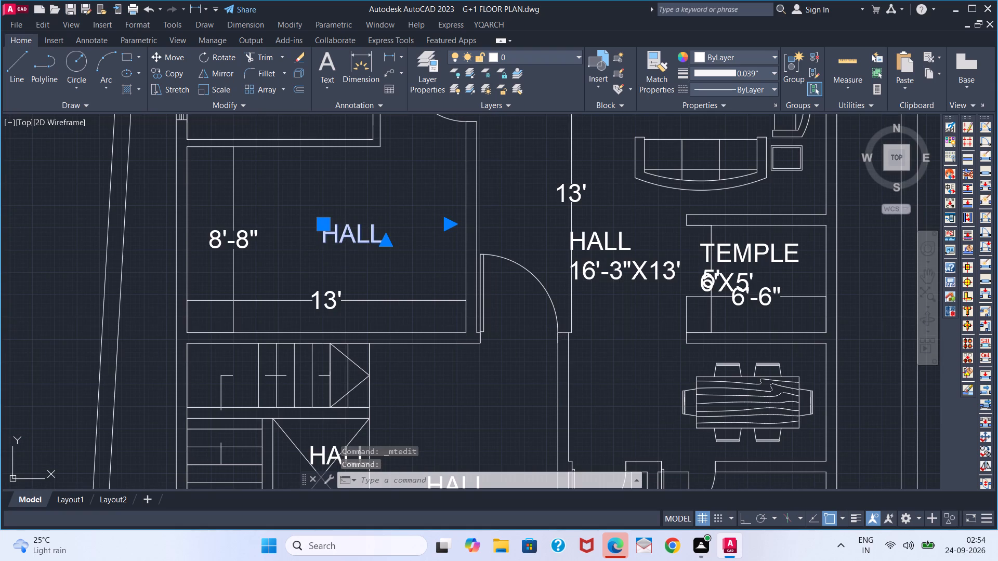
click(398, 249)
key(BackSpace)
key(BackSpace)
key(BackSpace)
key(BackSpace)
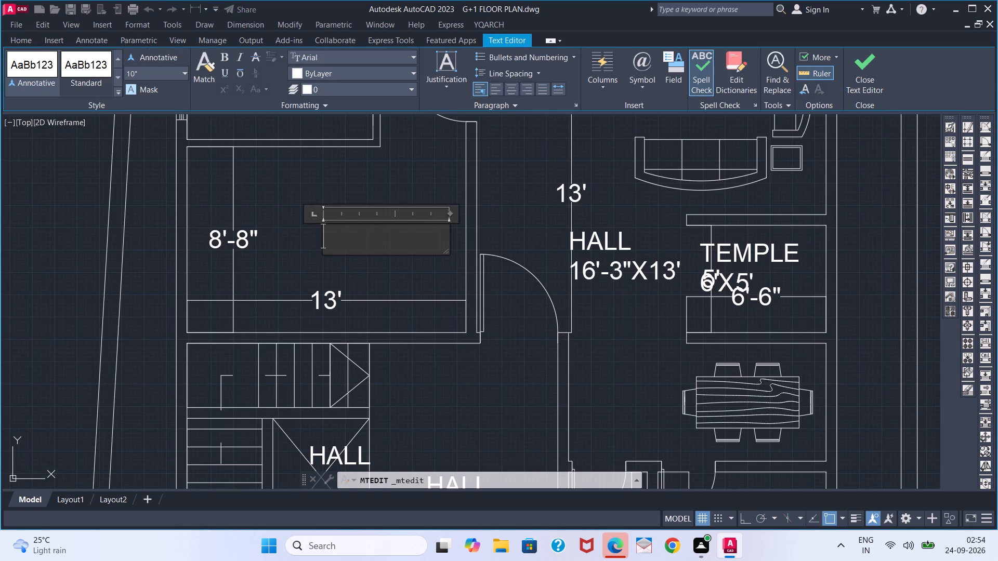
text(M.)
key(space)
key(BackSpace)
text(BEDROOM)
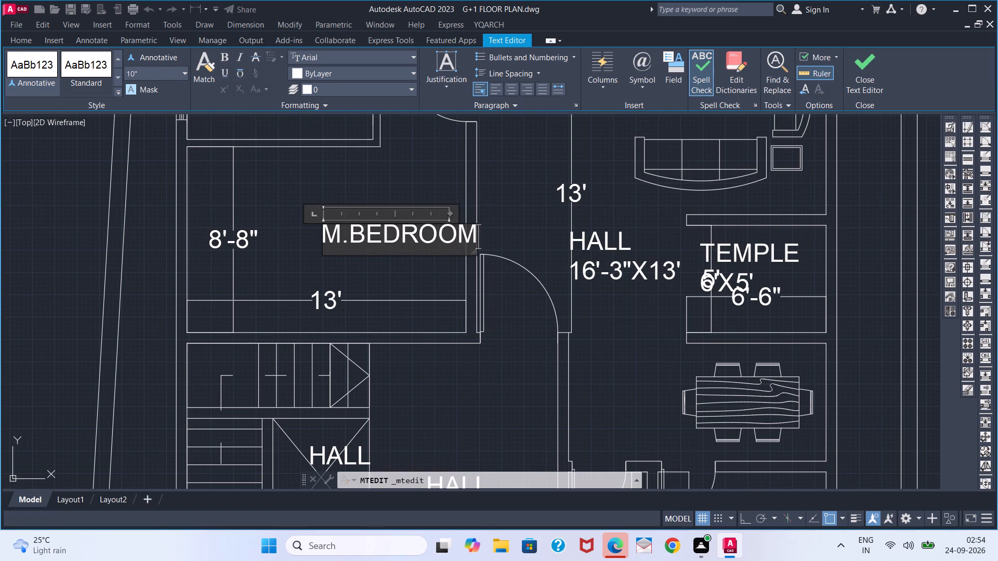
Add the size 13'X8'-8" as a second line under the M.BEDROOM label.
key(Return)
text(13')
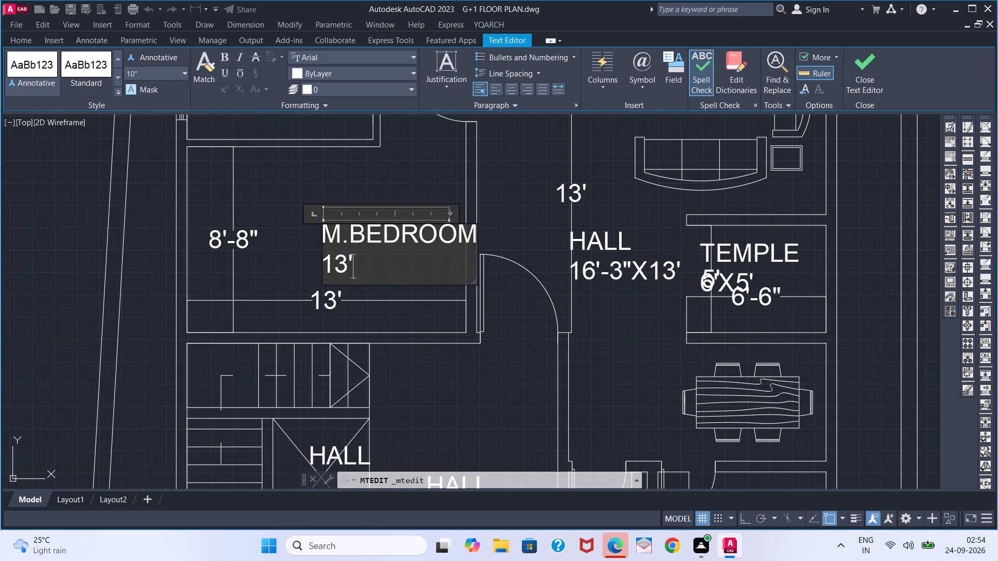
key(x)
text(8'8")
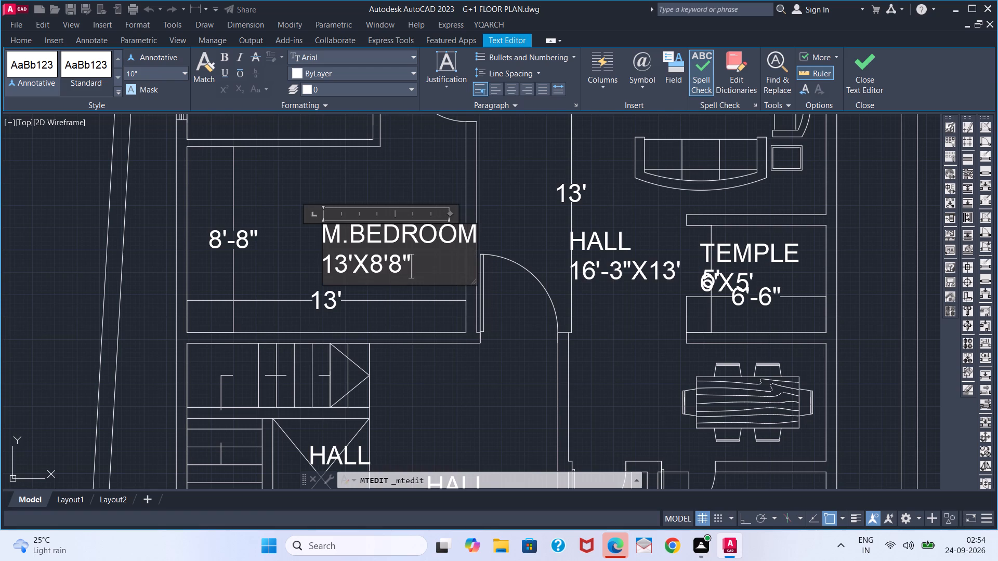
key(BackSpace)
key(BackSpace)
text(-8")
click(292, 265)
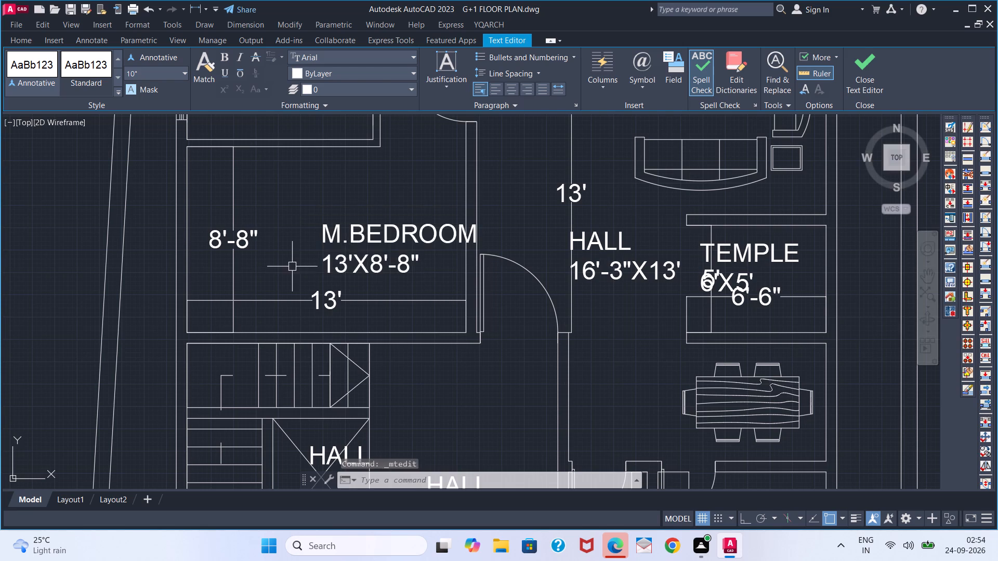
Move the M.BEDROOM label slightly northwest so it sits inside the master bedroom.
click(358, 233)
click(330, 224)
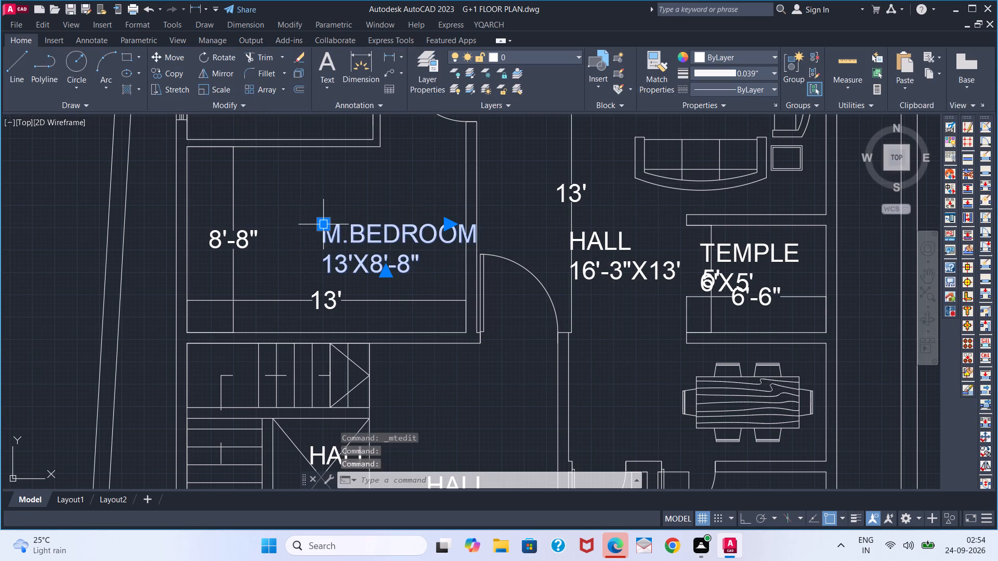
click(323, 222)
click(266, 210)
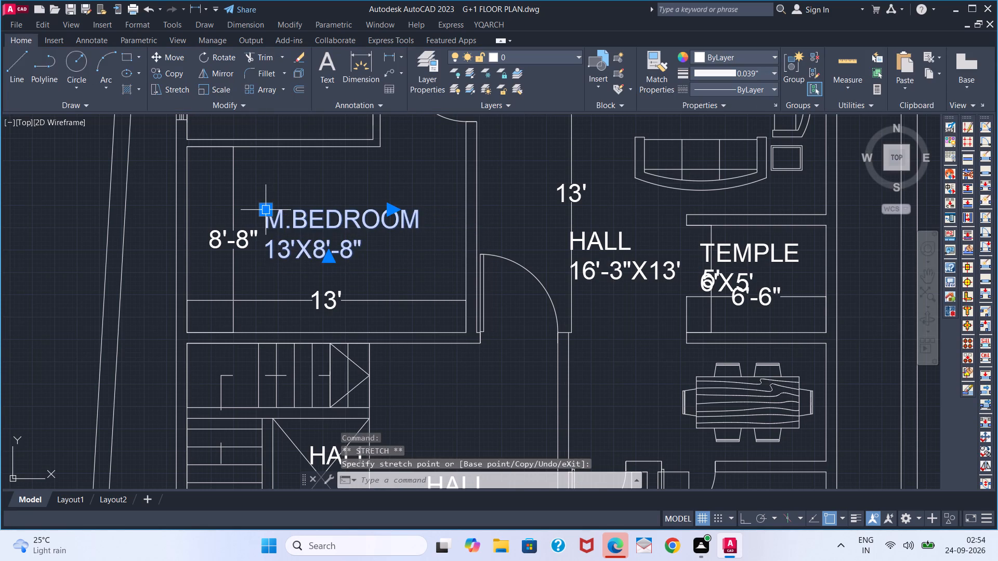
Replace the HALL text in the 8'-8" by 4' room north of the master bedroom with WR.
middle_drag(314, 195, 342, 356)
double_click(285, 239)
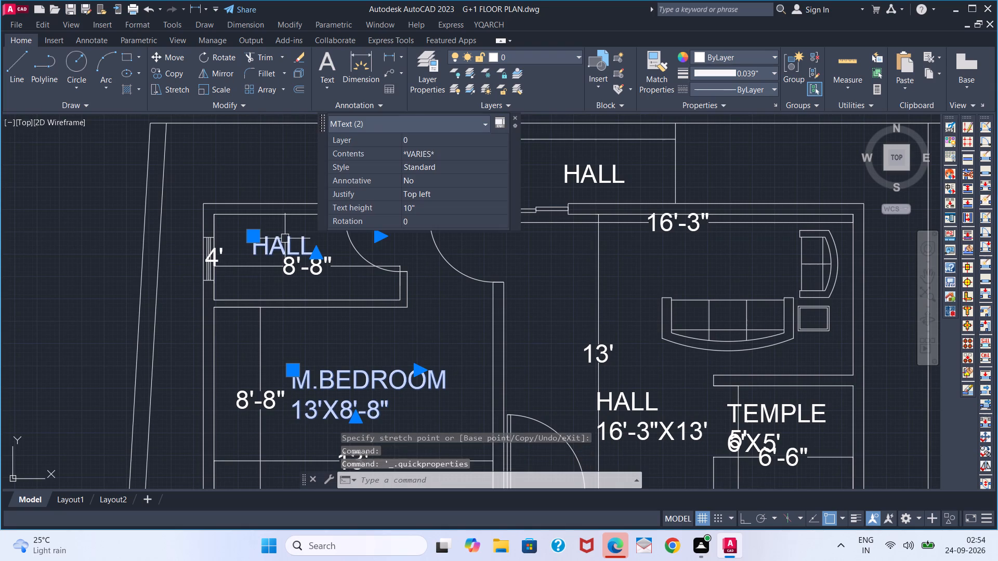
triple_click(285, 238)
click(285, 238)
key(Escape)
double_click(284, 242)
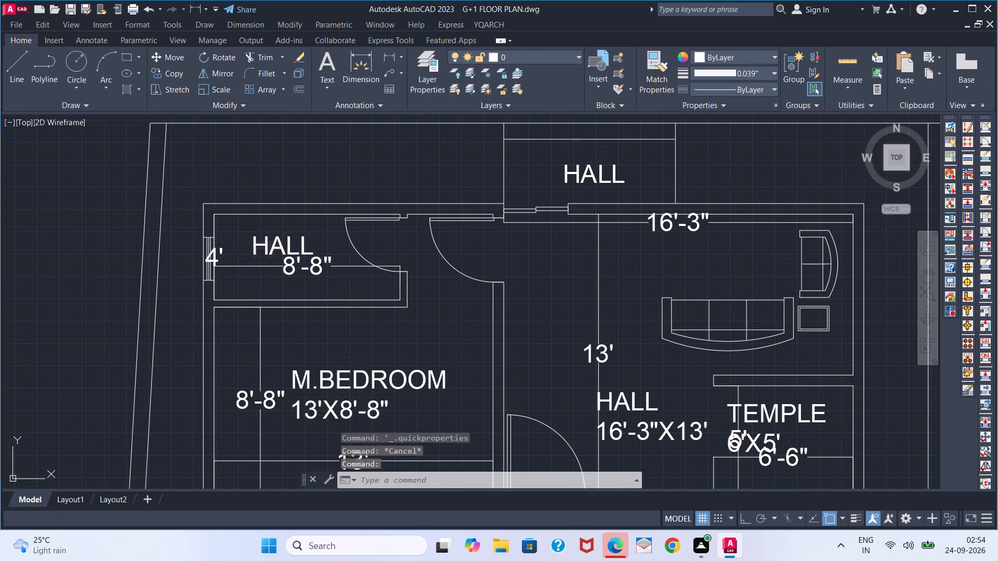
click(335, 248)
key(BackSpace)
key(BackSpace)
key(BackSpace)
key(BackSpace)
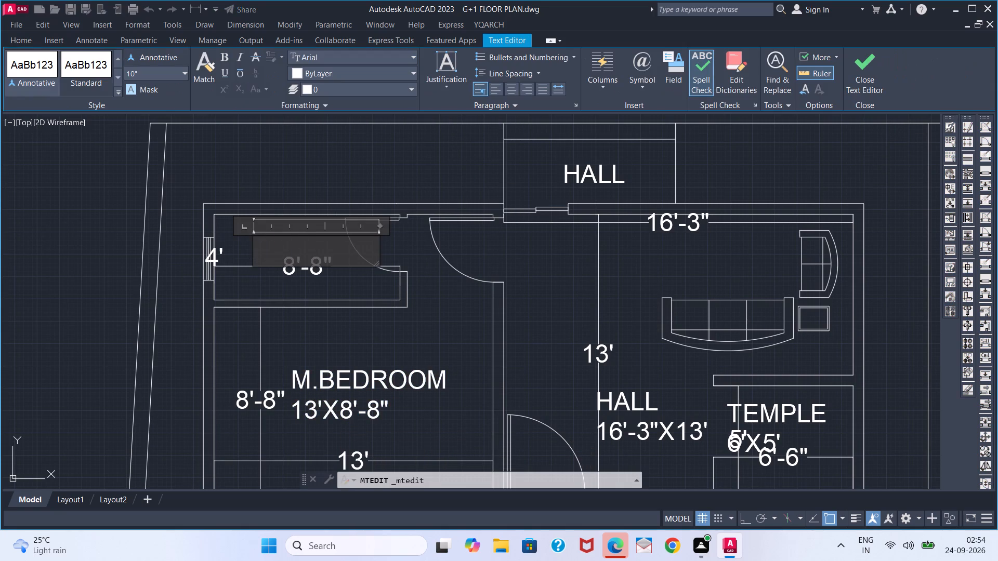
text(WR)
Add the size 8'-8"X4' as a second line under the WR label.
key(Return)
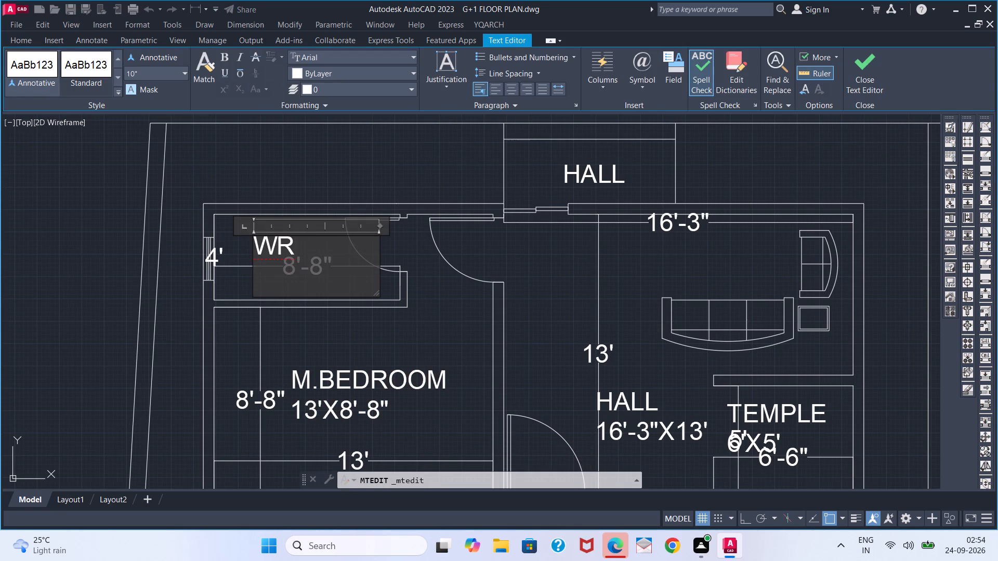
key(8)
text('-)
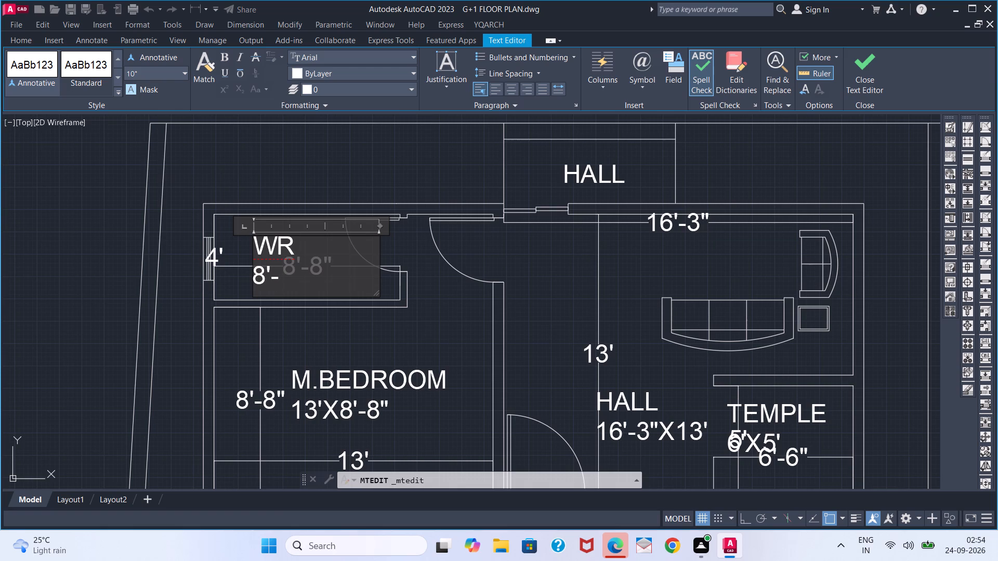
text(8")
text(X4')
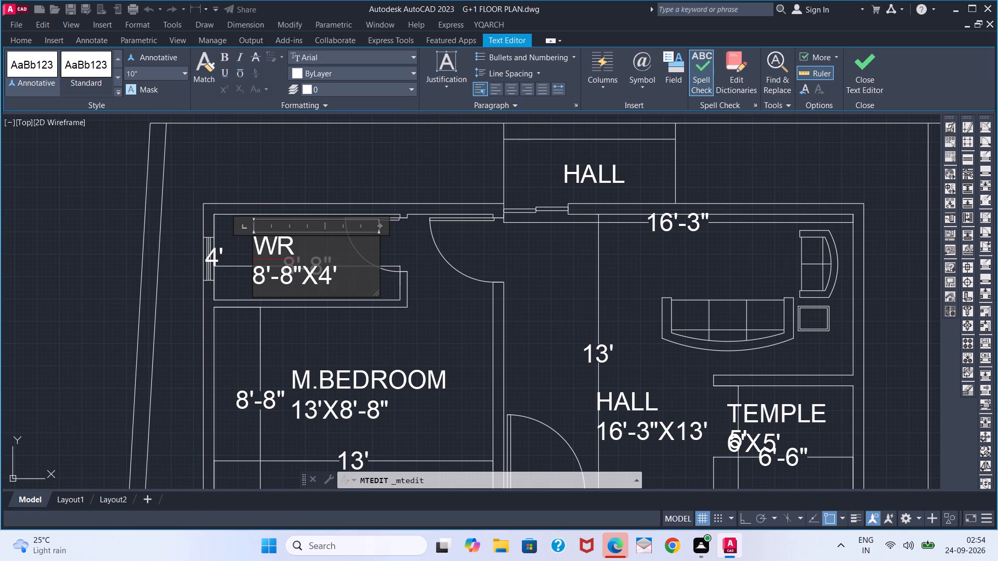
click(355, 335)
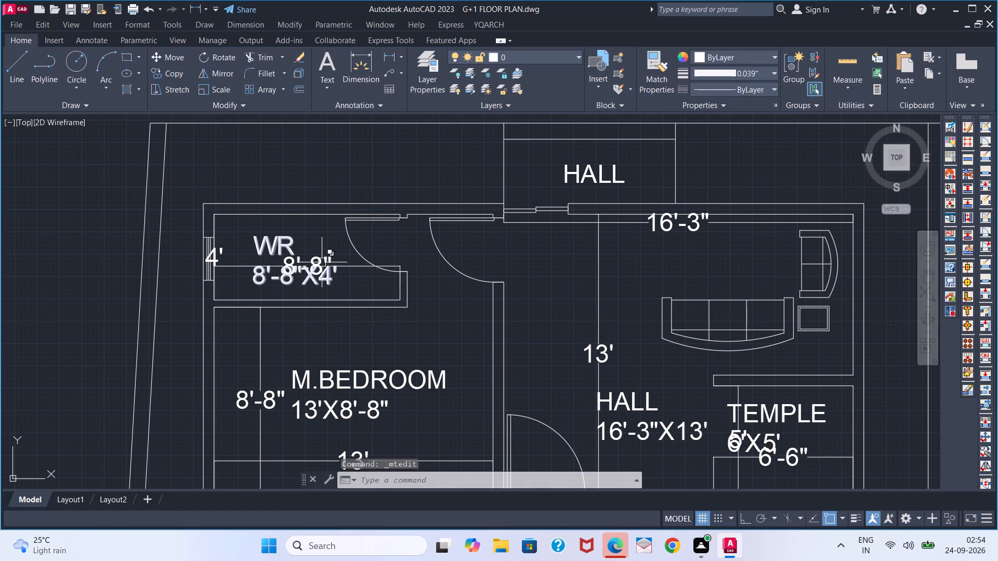
Erase the 8'-8" and 4' dimensions in the WR room.
click(320, 258)
key(Delete)
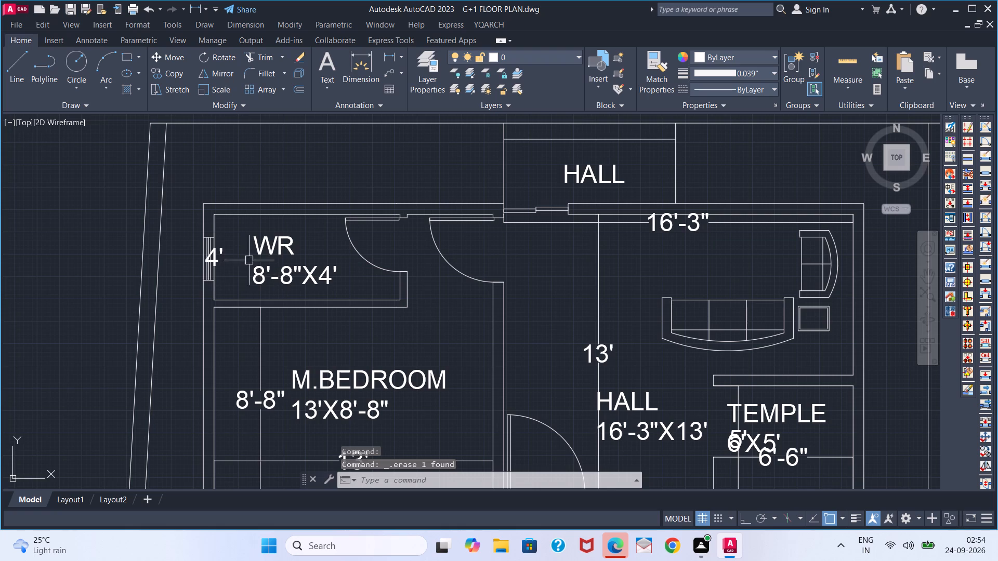
click(218, 250)
key(Delete)
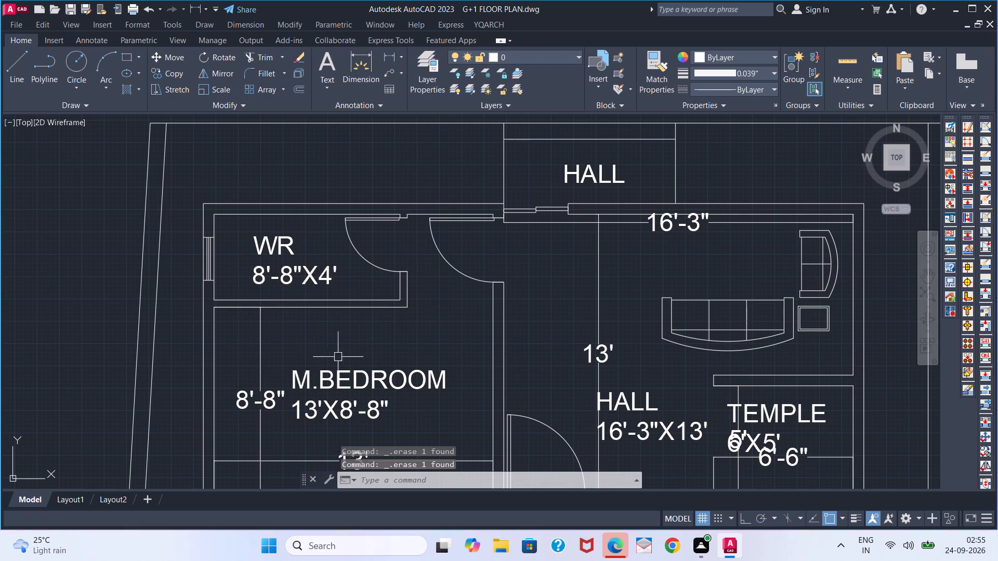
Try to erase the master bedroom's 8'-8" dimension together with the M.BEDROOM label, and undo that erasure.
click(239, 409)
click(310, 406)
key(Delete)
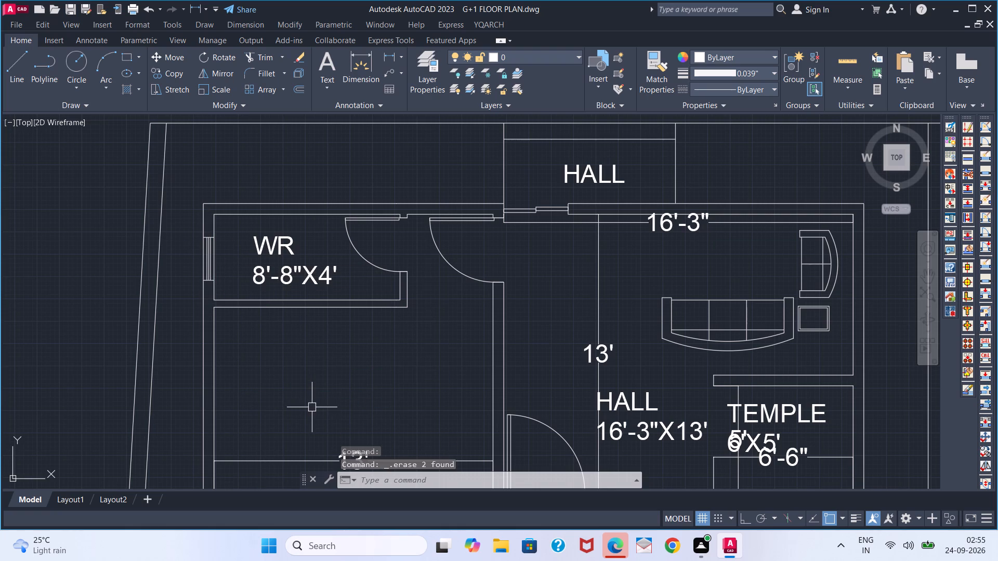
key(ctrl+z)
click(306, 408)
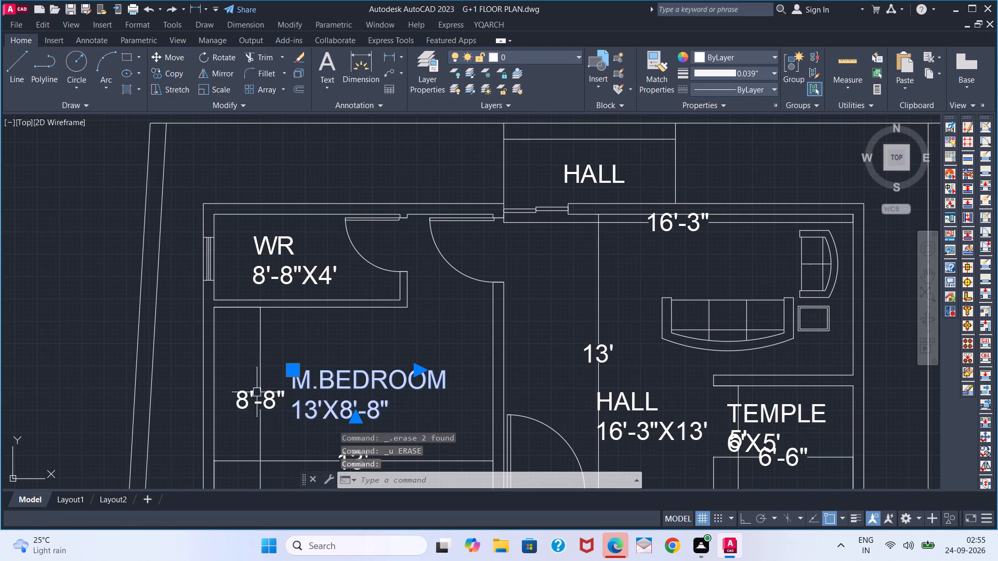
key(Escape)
Erase the 8'-8" and 13' dimensions in the master bedroom.
click(265, 399)
click(297, 460)
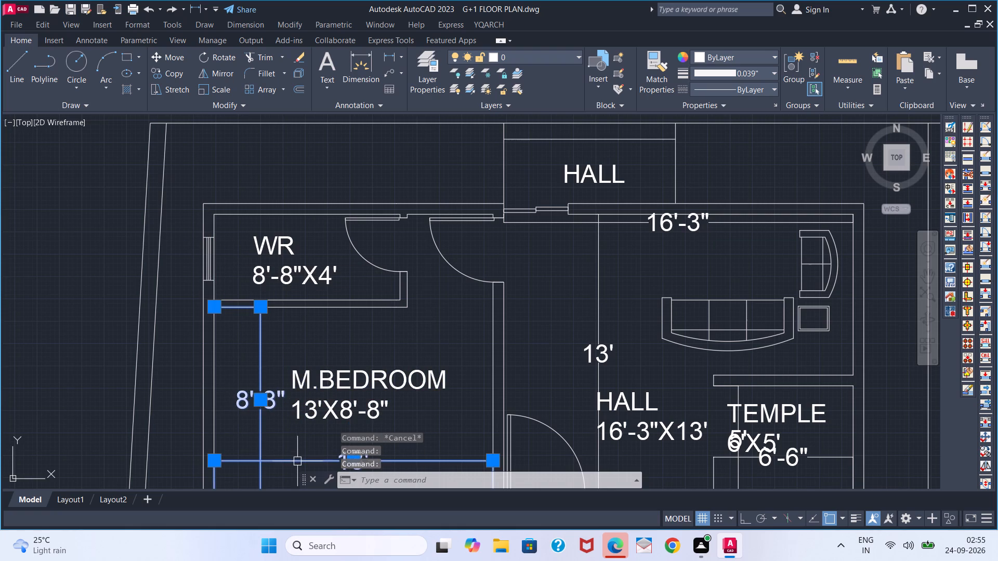
key(Delete)
Erase the 13' and 16'-3" dimensions in the hall.
middle_drag(379, 426, 308, 235)
scroll(320, 264, down, 1)
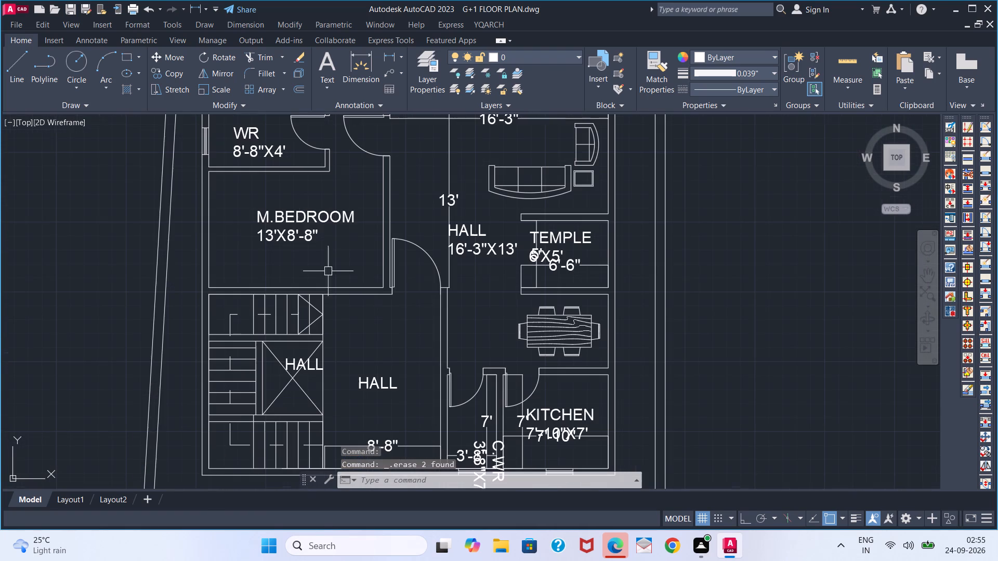
click(448, 208)
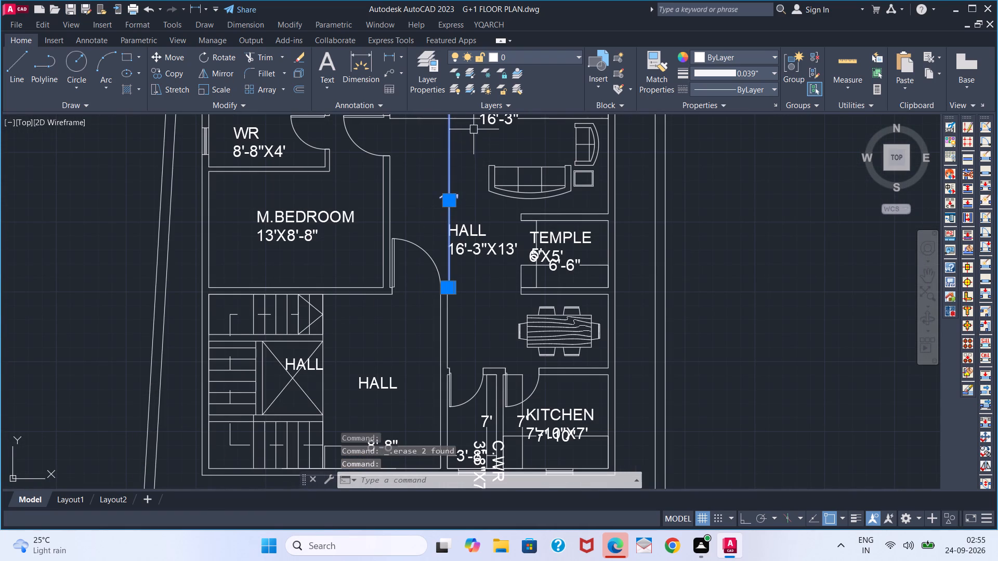
click(474, 121)
key(Delete)
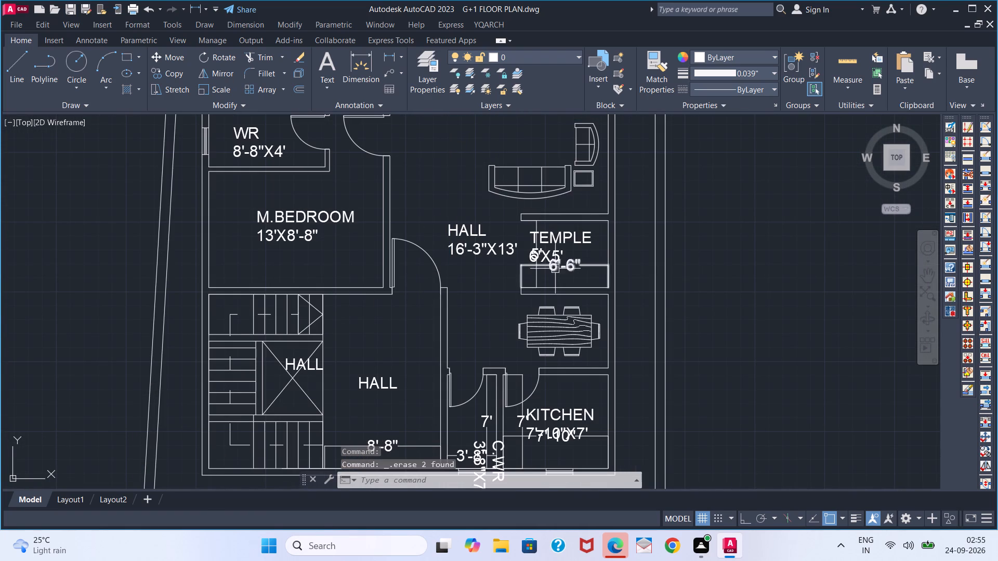
Erase the 6'-6" and 5' dimensions in the temple room.
click(556, 269)
scroll(536, 274, up, 3)
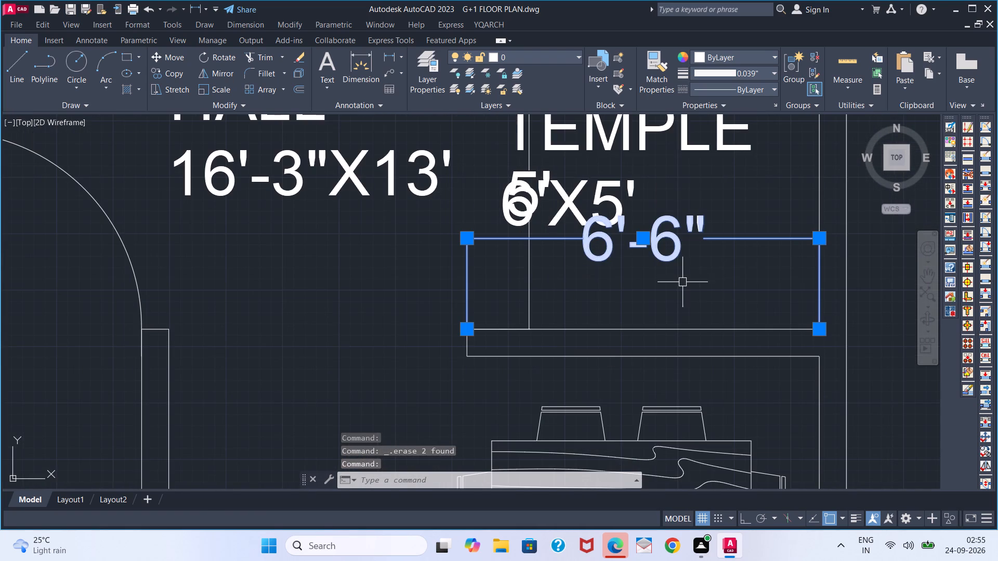
key(Delete)
click(528, 270)
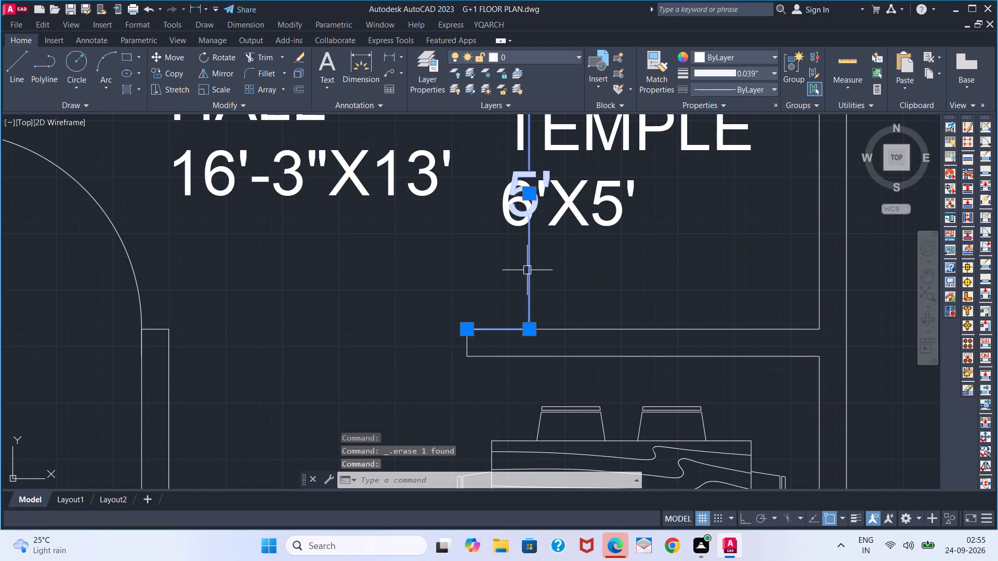
key(Delete)
Move the HALL 16'-3"X13' label northwest, clear of the temple room and beside the sofa.
scroll(452, 307, down, 2)
click(397, 248)
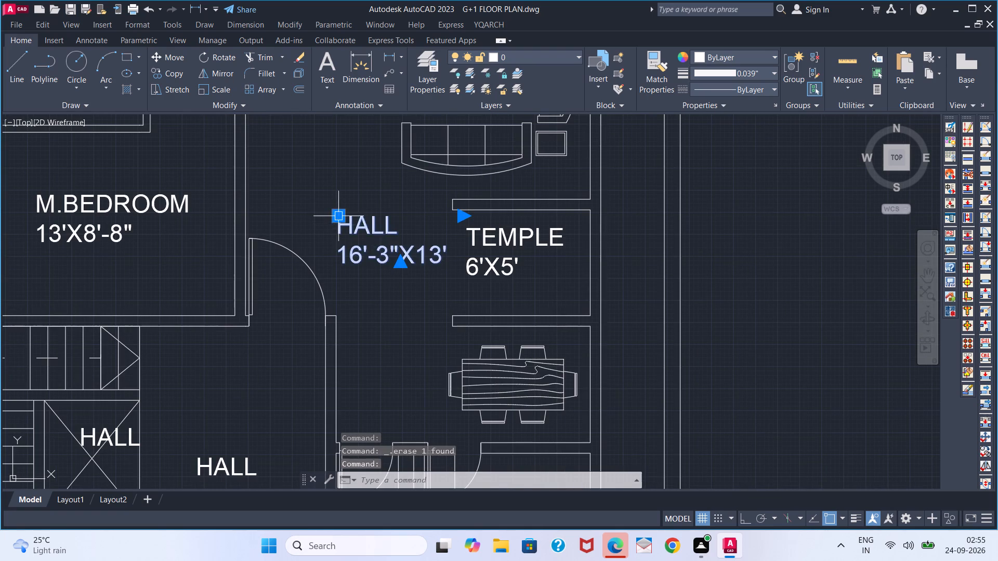
click(336, 218)
click(292, 163)
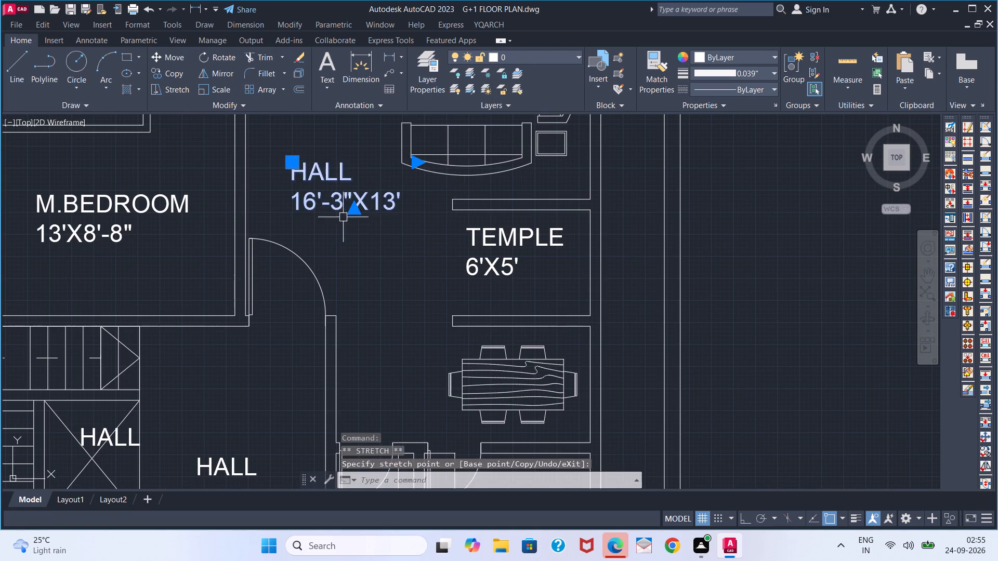
Erase the 7' and 7'-10" dimensions in the kitchen.
scroll(347, 231, down, 2)
middle_drag(380, 282, 392, 267)
scroll(411, 342, up, 2)
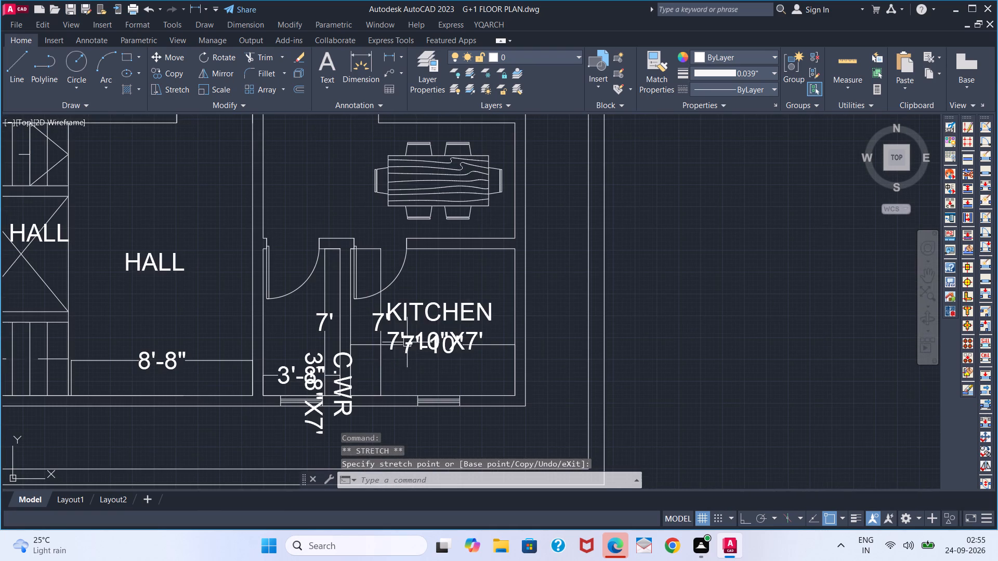
click(386, 373)
click(367, 343)
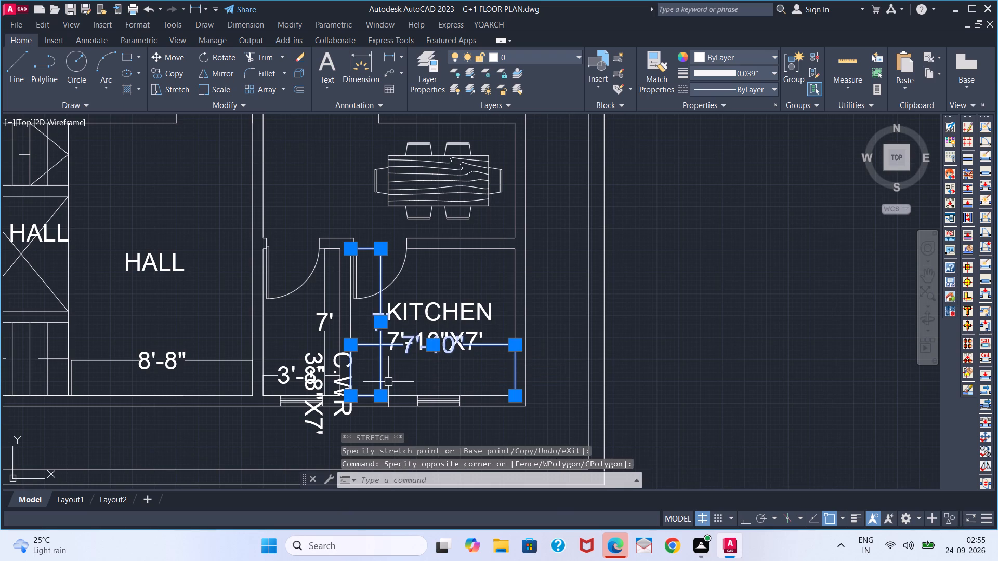
key(Delete)
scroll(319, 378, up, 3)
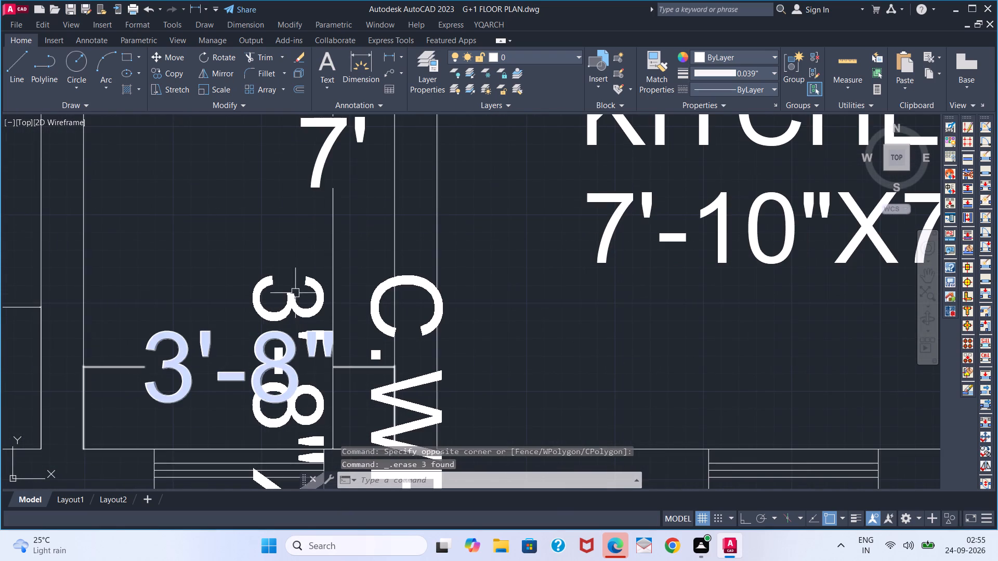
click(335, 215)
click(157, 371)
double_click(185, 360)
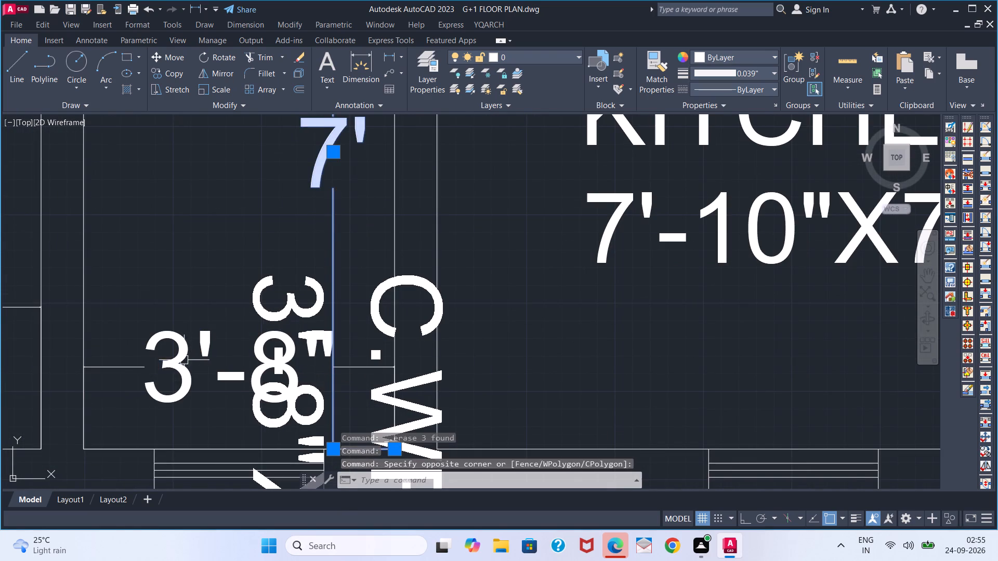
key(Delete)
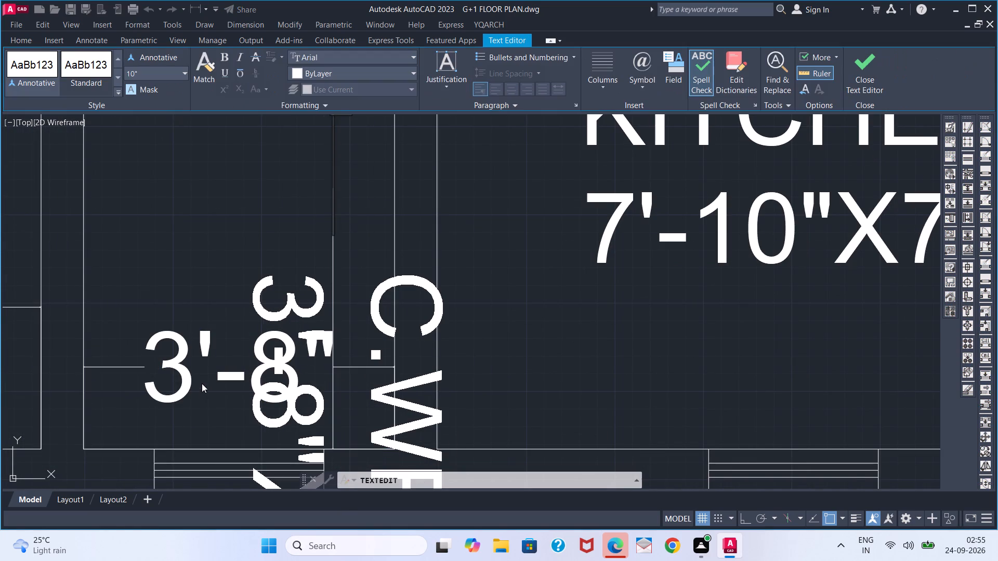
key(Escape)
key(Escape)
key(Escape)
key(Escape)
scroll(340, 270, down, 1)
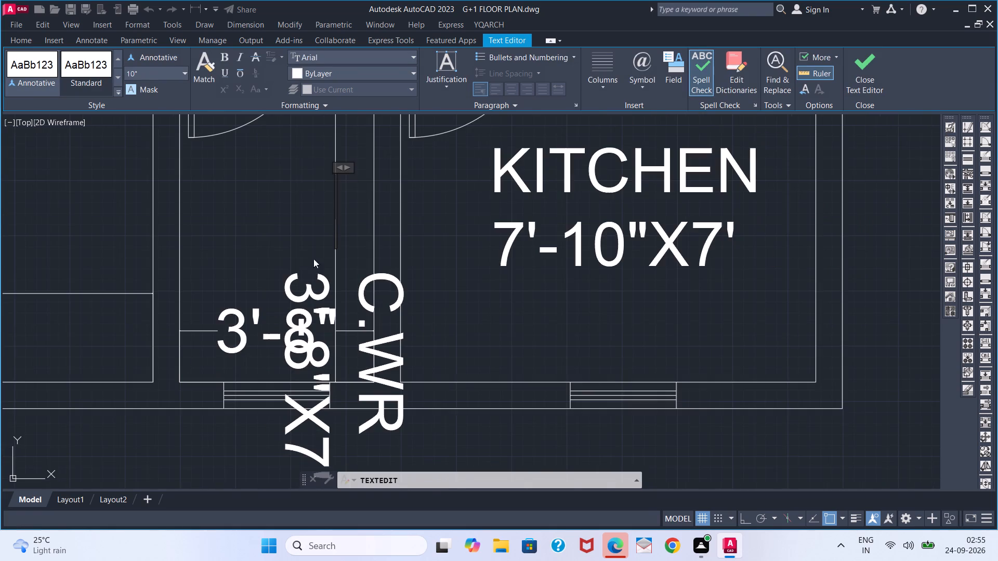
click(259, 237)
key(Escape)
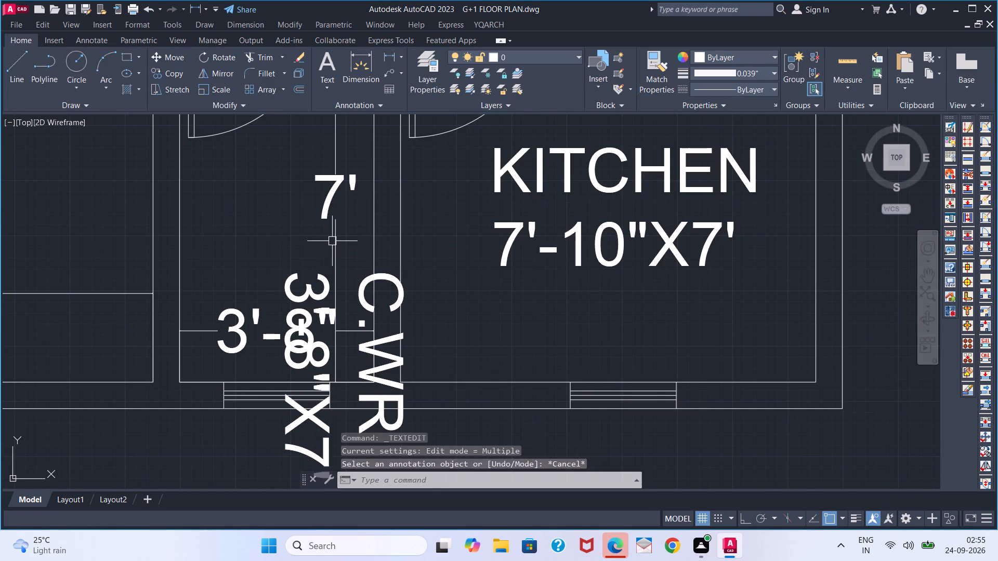
Erase the 7' and 3'-8" dimensions in the C.WR room beside the kitchen.
click(332, 241)
click(206, 332)
key(Delete)
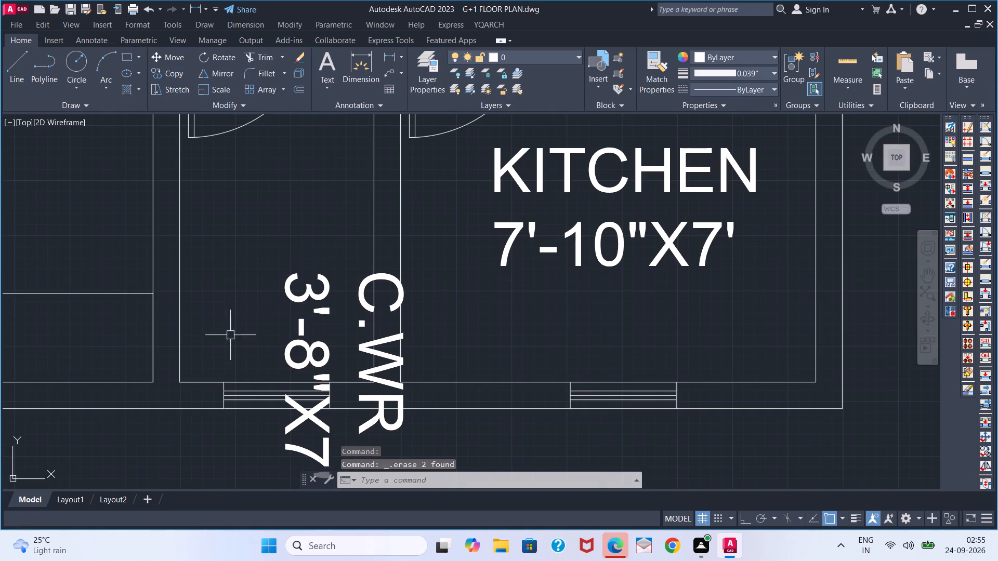
Move the C.WR 3'-8"X7' label northwest so it sits inside the C.WR room beside the kitchen.
click(305, 311)
click(283, 280)
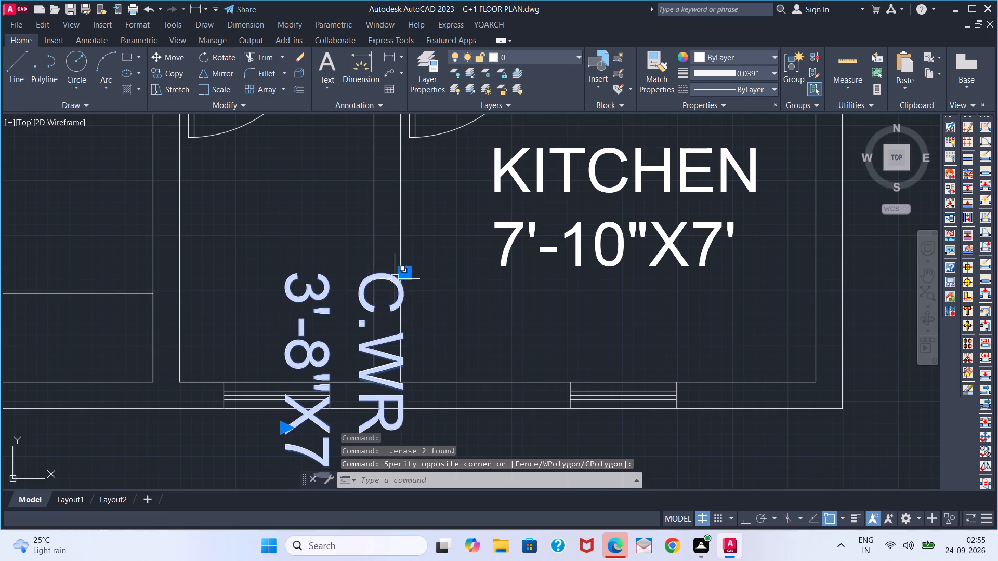
click(400, 277)
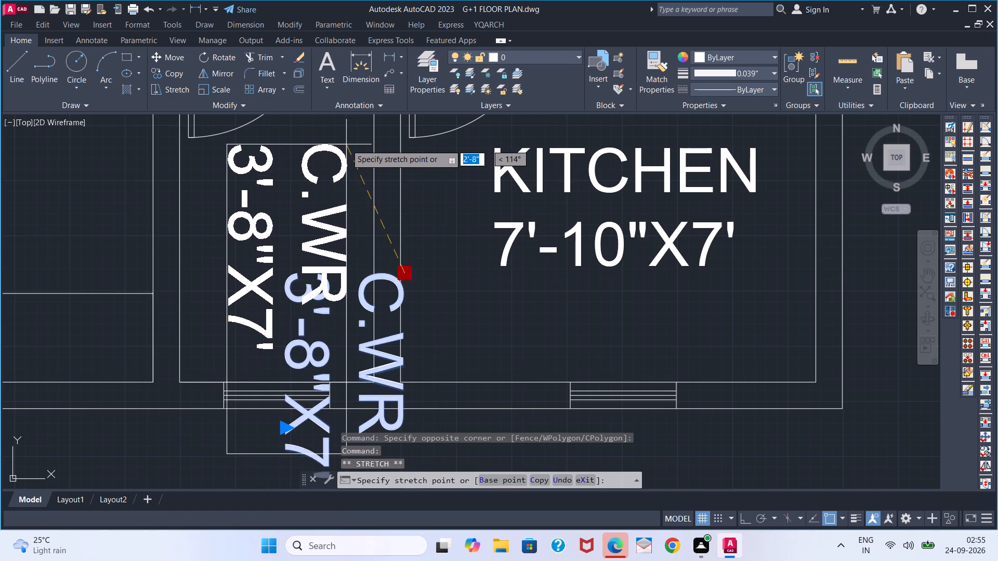
click(346, 144)
Add linear dimensions for the width and the length of the crossed lift shaft beside the stairs.
scroll(237, 241, down, 3)
middle_drag(232, 274, 438, 416)
scroll(280, 314, up, 3)
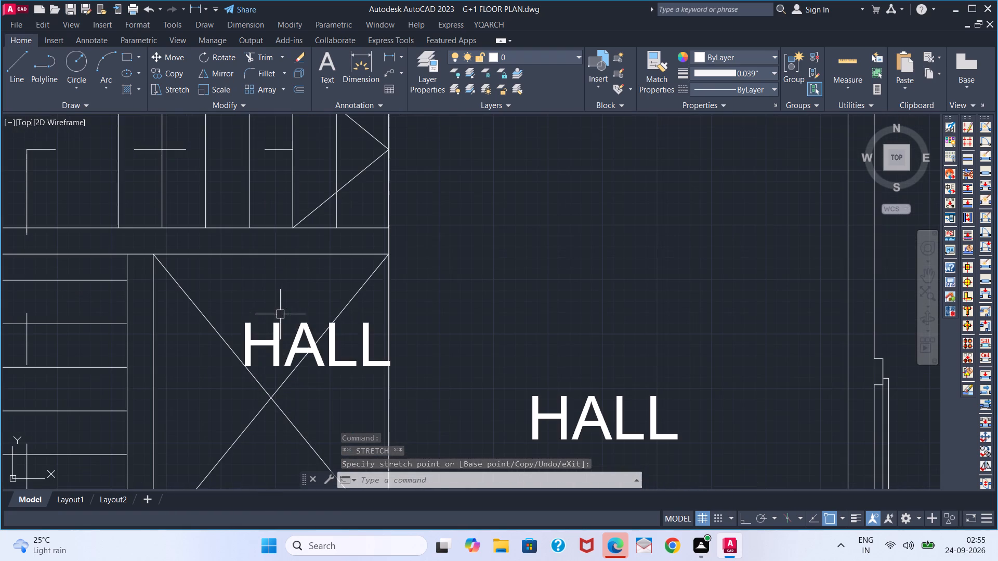
double_click(279, 329)
key(Escape)
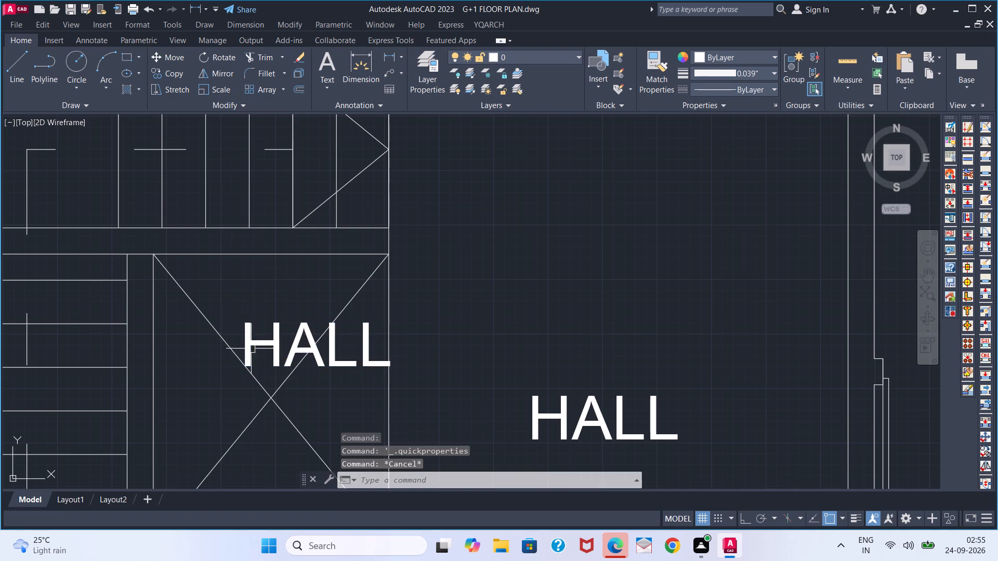
click(385, 54)
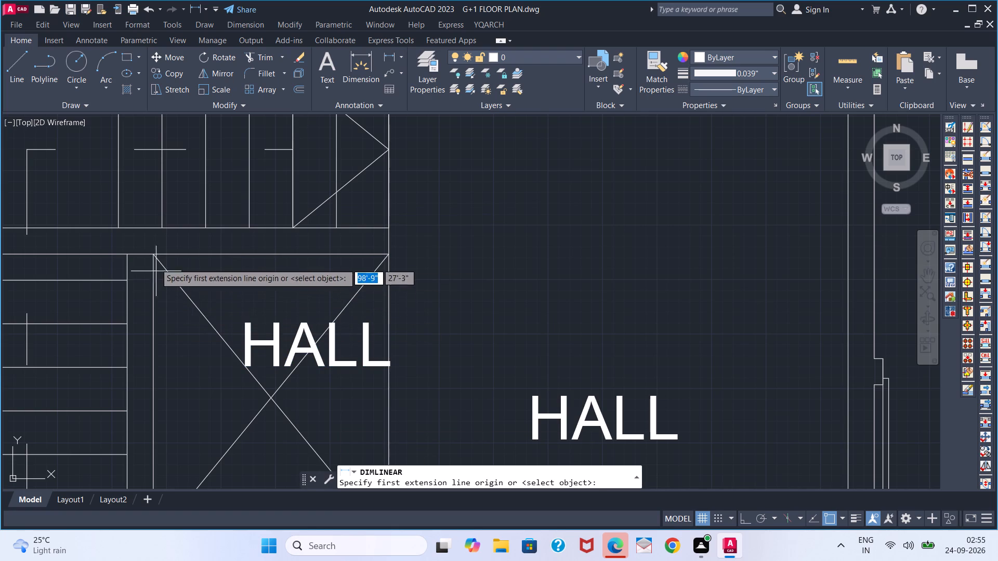
click(153, 258)
click(390, 256)
click(336, 286)
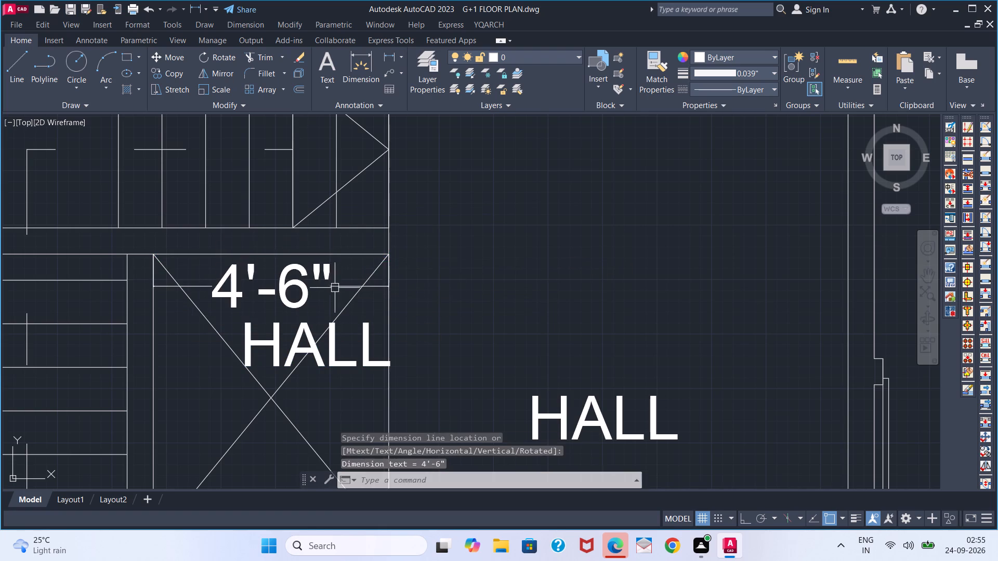
middle_drag(268, 366, 370, 162)
key(space)
click(255, 337)
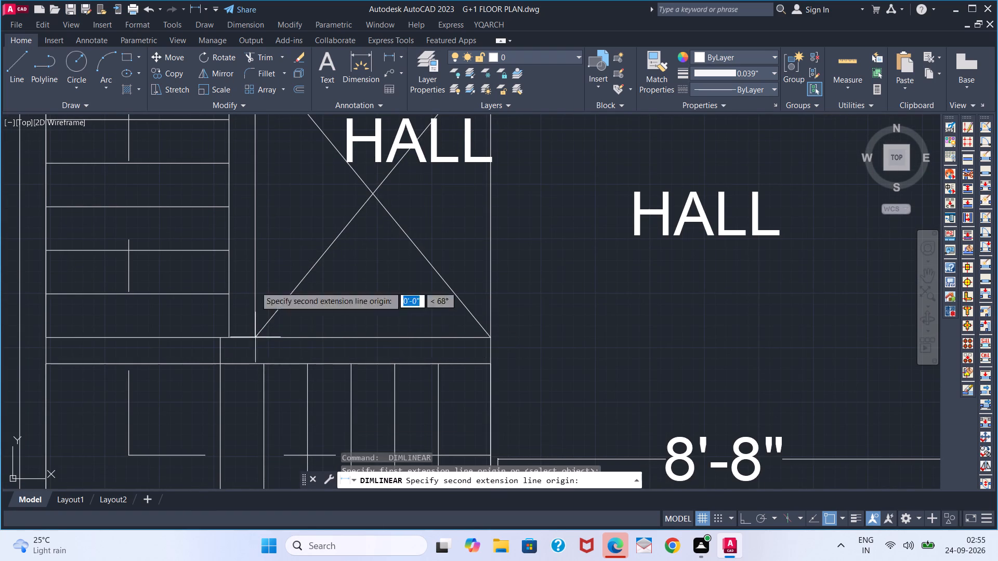
middle_drag(258, 238, 277, 407)
click(275, 222)
click(301, 244)
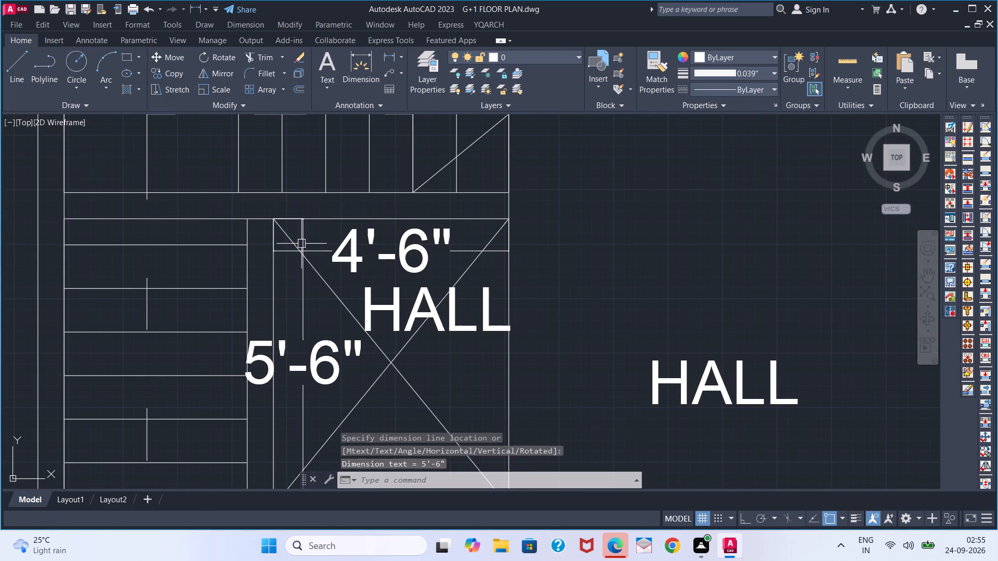
Change the HALL text in the lift shaft to LIFT with 4'-6"X5'-6" on a second line.
double_click(409, 310)
click(497, 310)
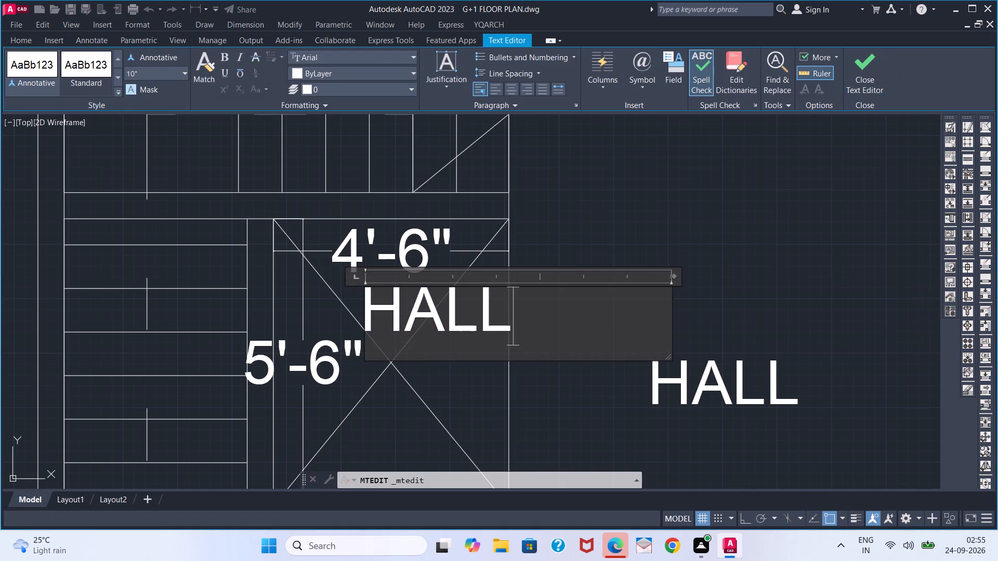
key(BackSpace)
key(BackSpace)
key(BackSpace)
key(BackSpace)
text(LO)
key(BackSpace)
text(IOFT)
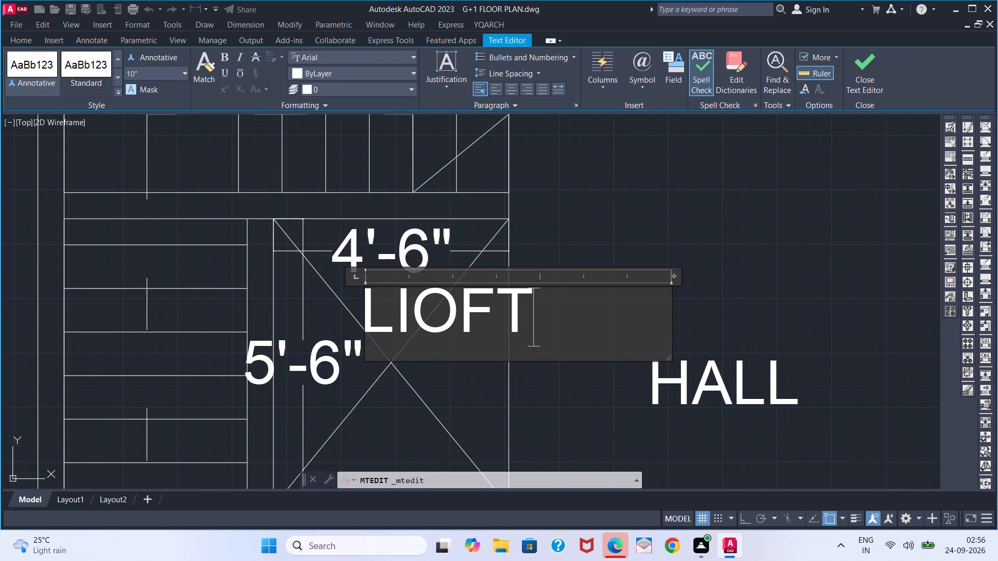
key(BackSpace)
key(BackSpace)
key(BackSpace)
text(FT)
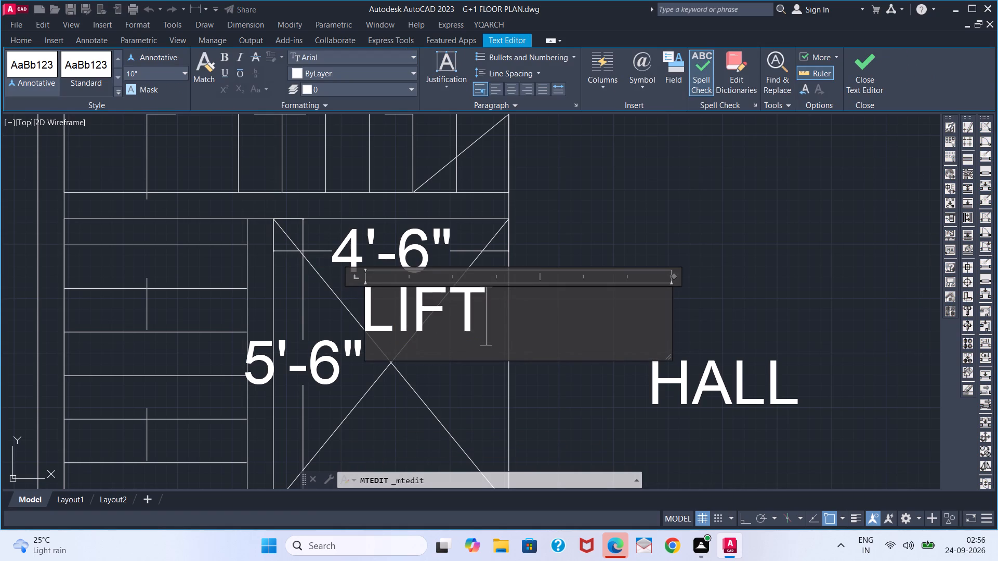
key(Return)
text(4'-6")
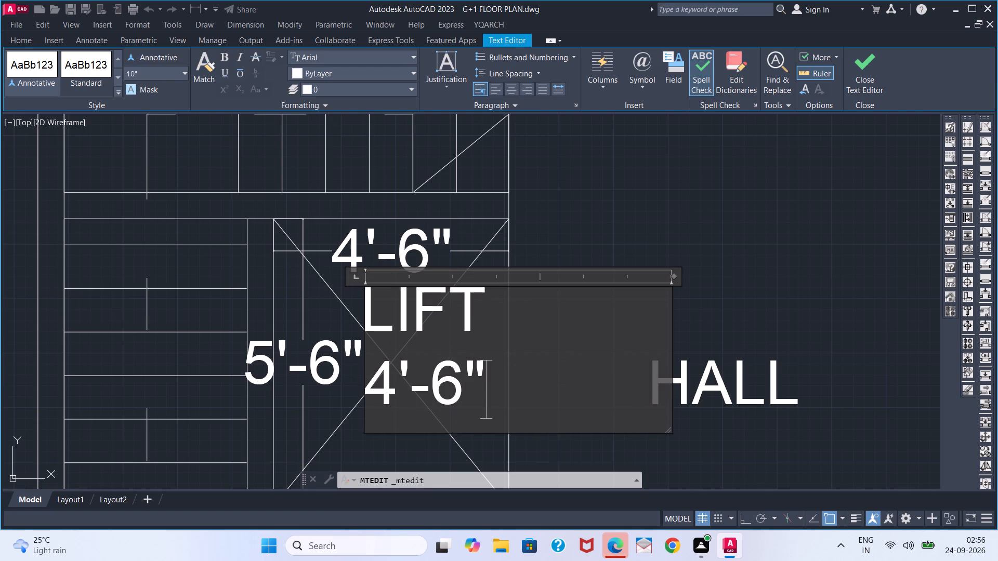
key(x)
text(5')
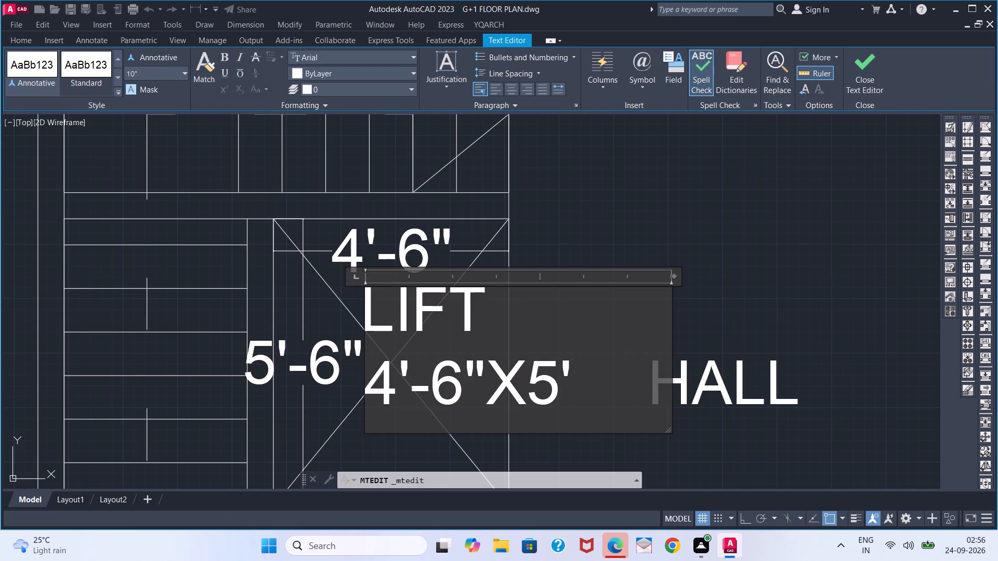
text(-6")
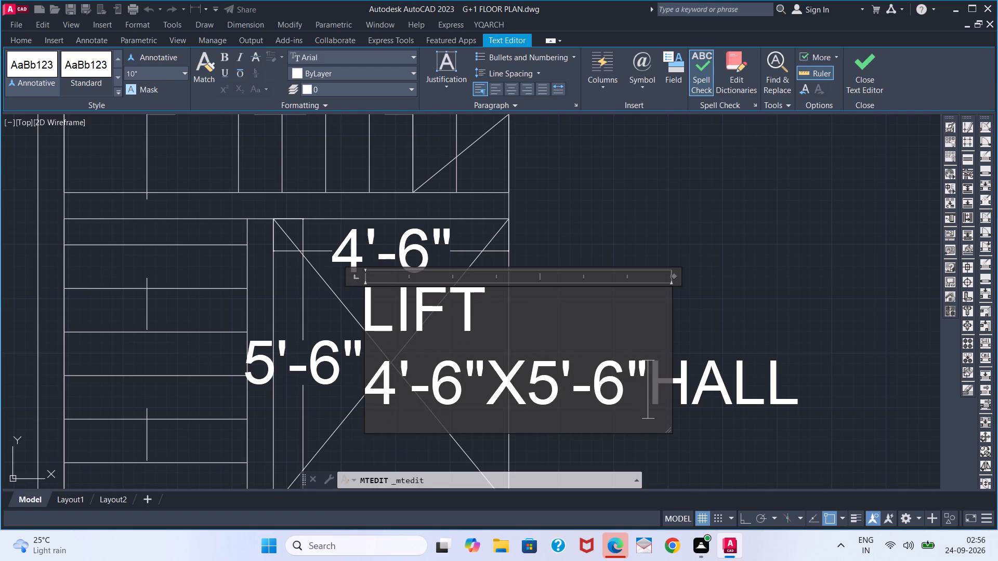
click(636, 244)
Erase the 4'-6" and 5'-6" dimensions in the lift shaft.
click(366, 258)
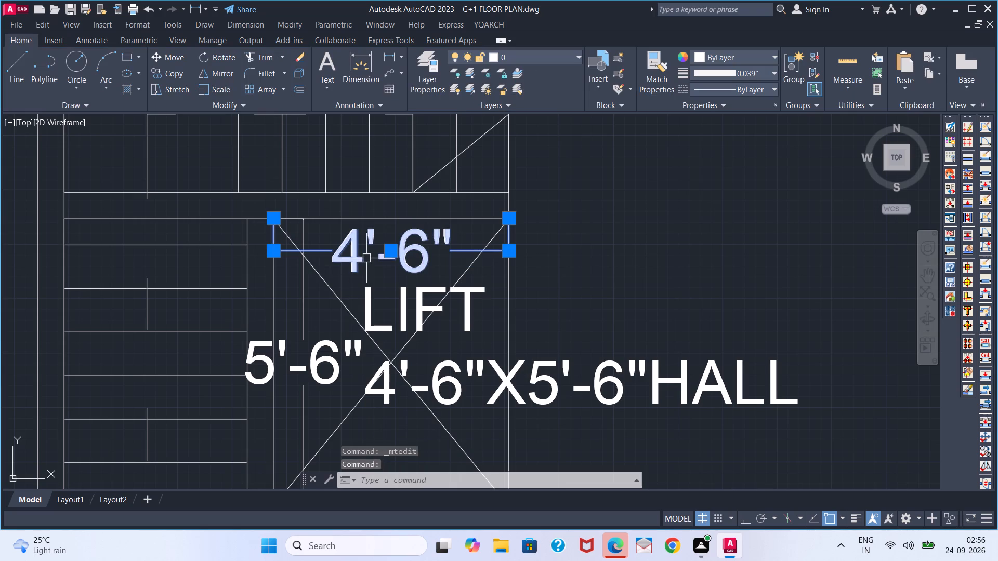
click(303, 302)
key(Delete)
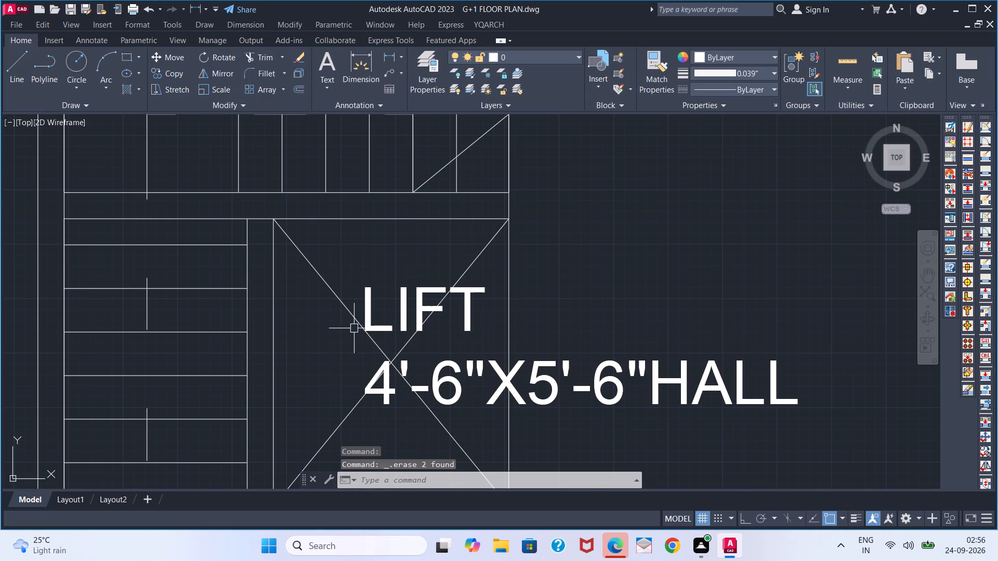
Move the LIFT 4'-6"X5'-6" label southwest, towards the west wall of the lift shaft.
click(384, 312)
click(414, 305)
click(408, 305)
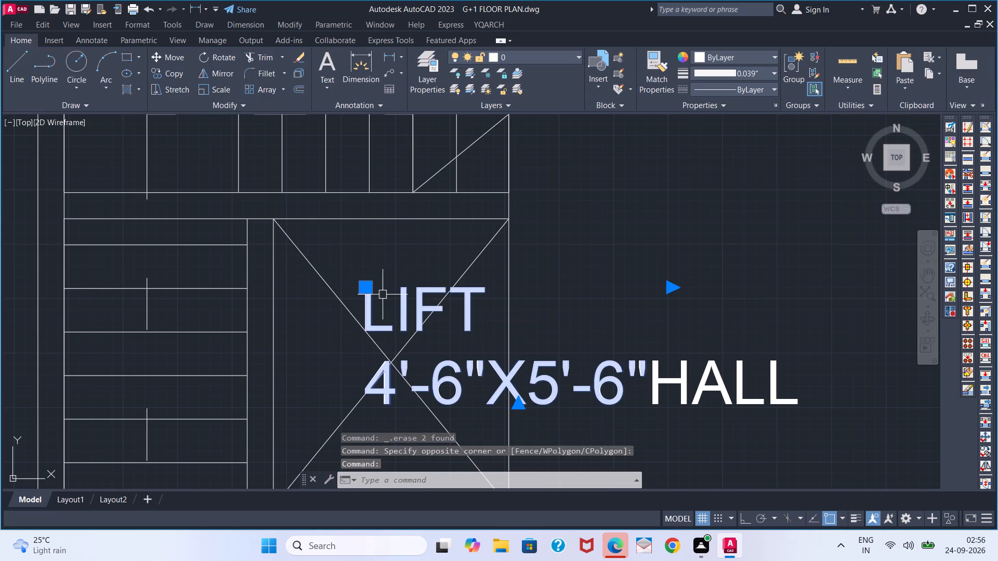
click(365, 291)
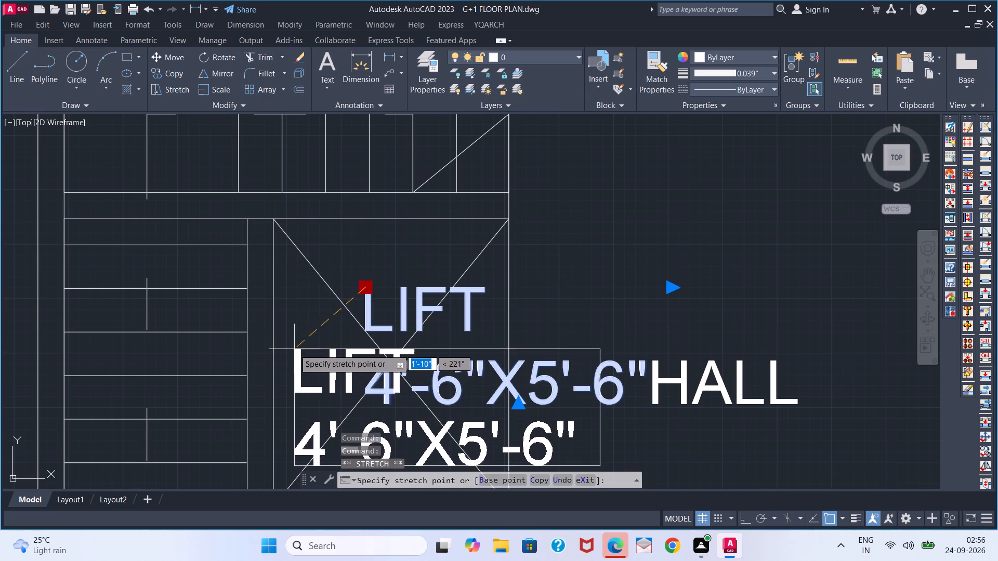
click(293, 355)
middle_drag(445, 327, 430, 237)
click(369, 298)
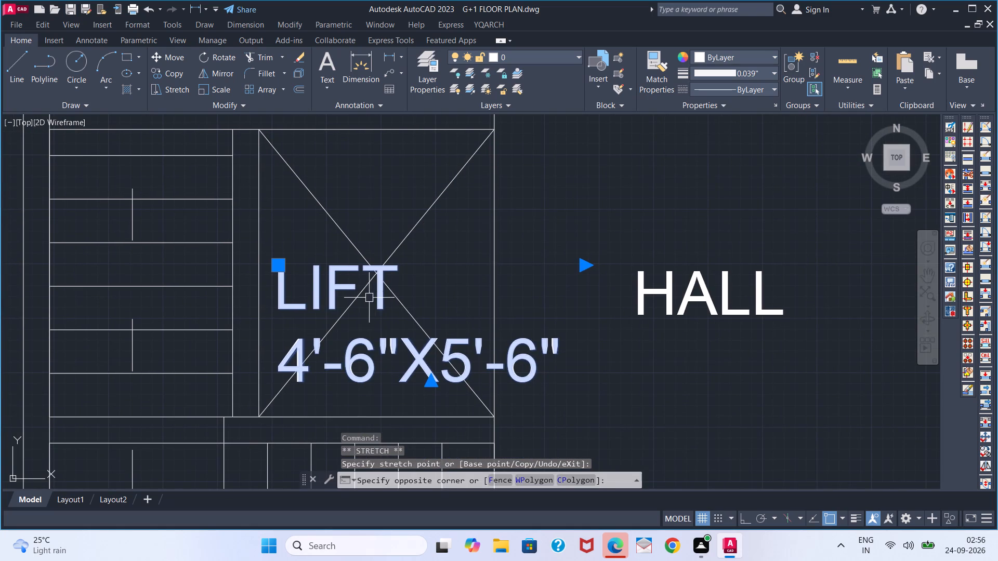
key(Escape)
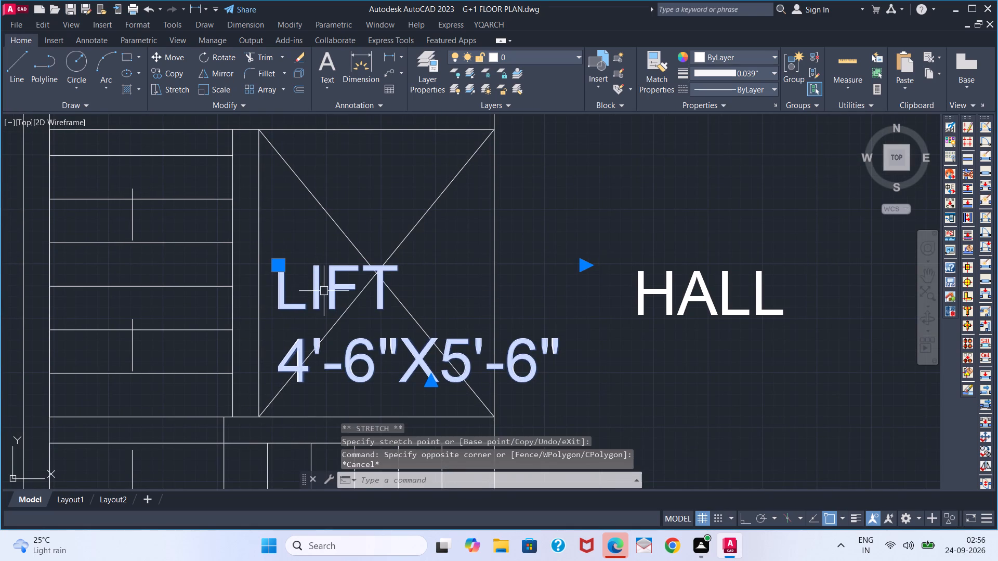
Rotate the LIFT 4'-6"X5'-6" label 90° counterclockwise with Ortho on.
click(335, 283)
key(r)
key(o)
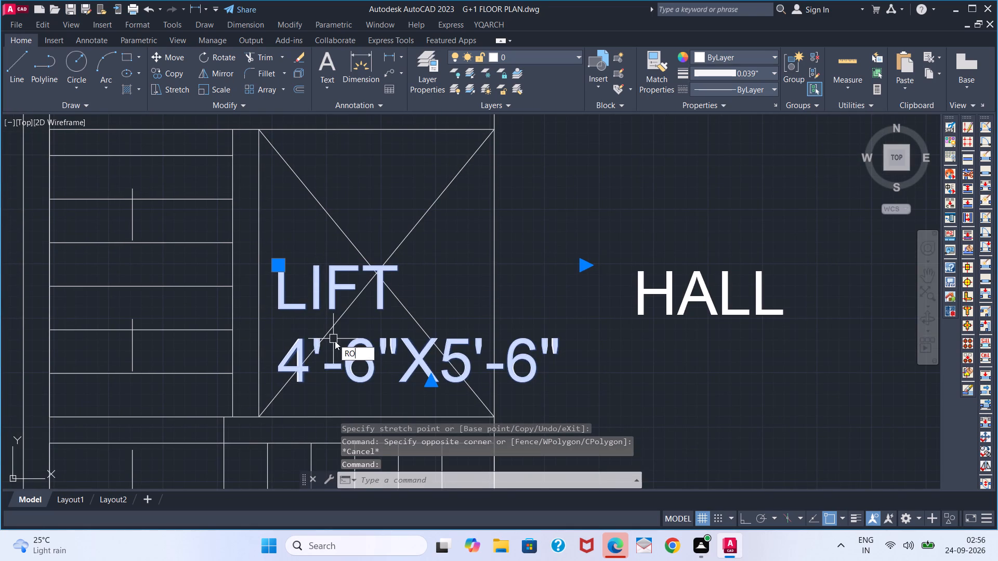
key(Return)
click(737, 516)
click(741, 516)
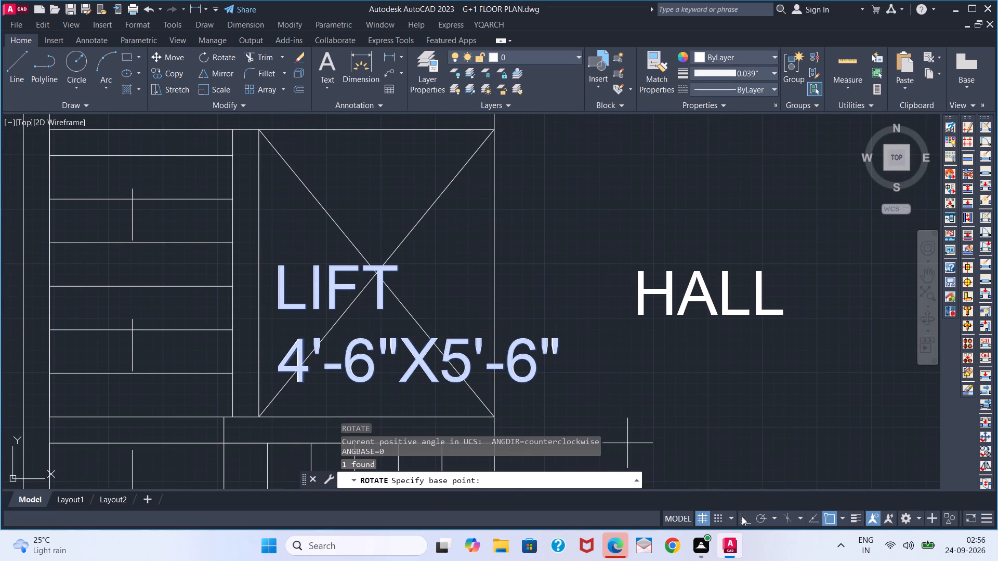
click(577, 378)
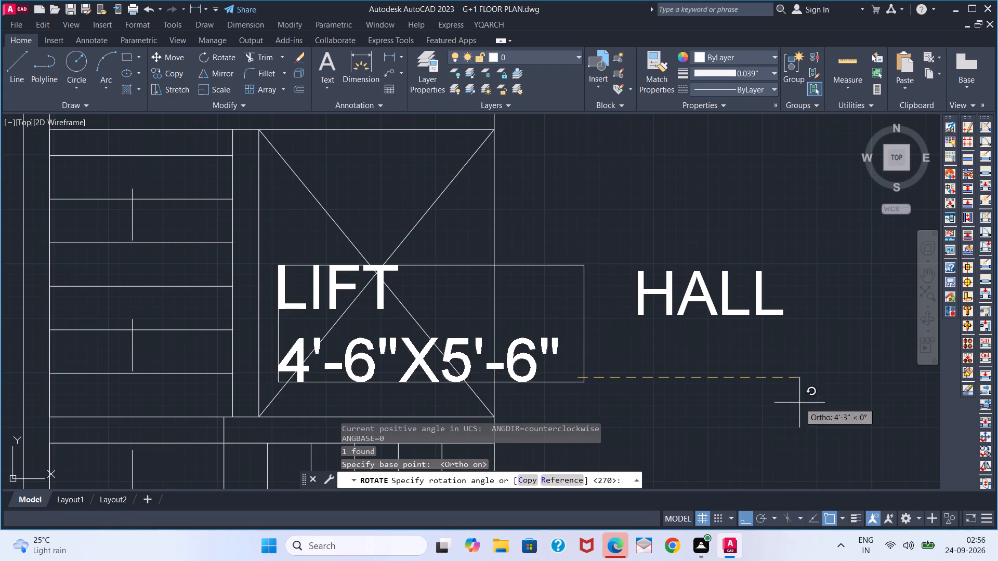
click(603, 245)
Move the rotated LIFT label back into the lift shaft with Ortho off, about 5'-9" to the northwest.
click(573, 430)
key(m)
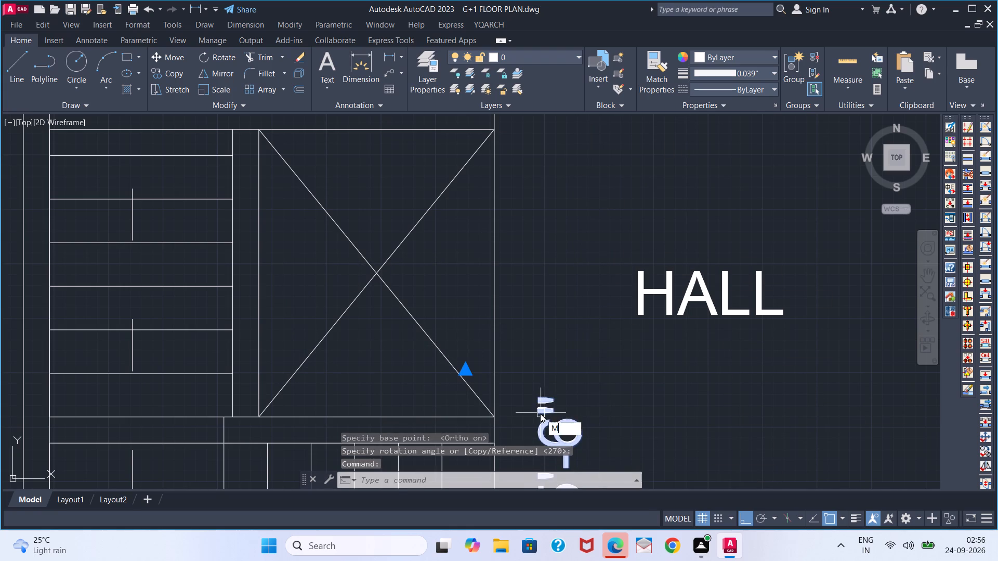
key(Return)
click(540, 413)
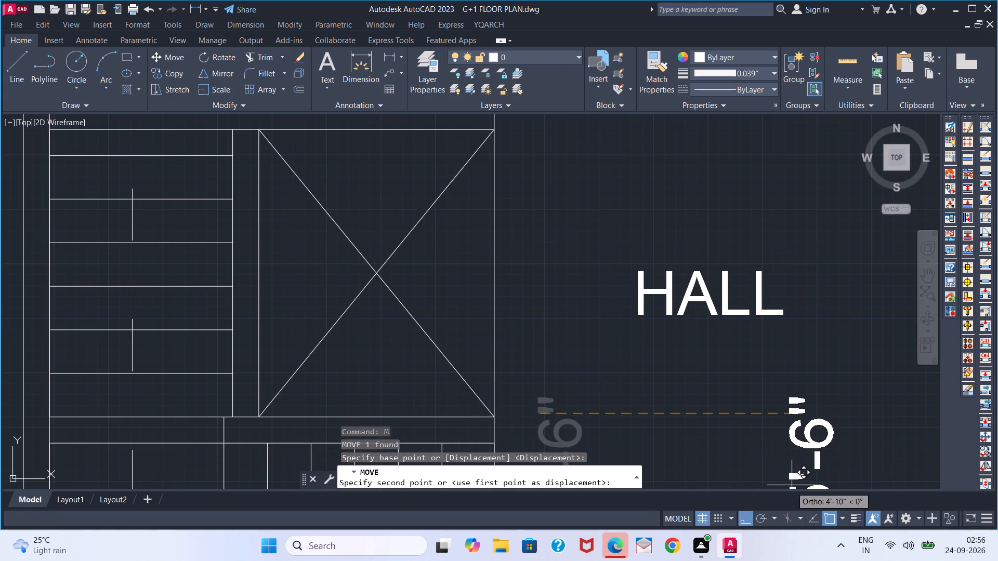
click(747, 514)
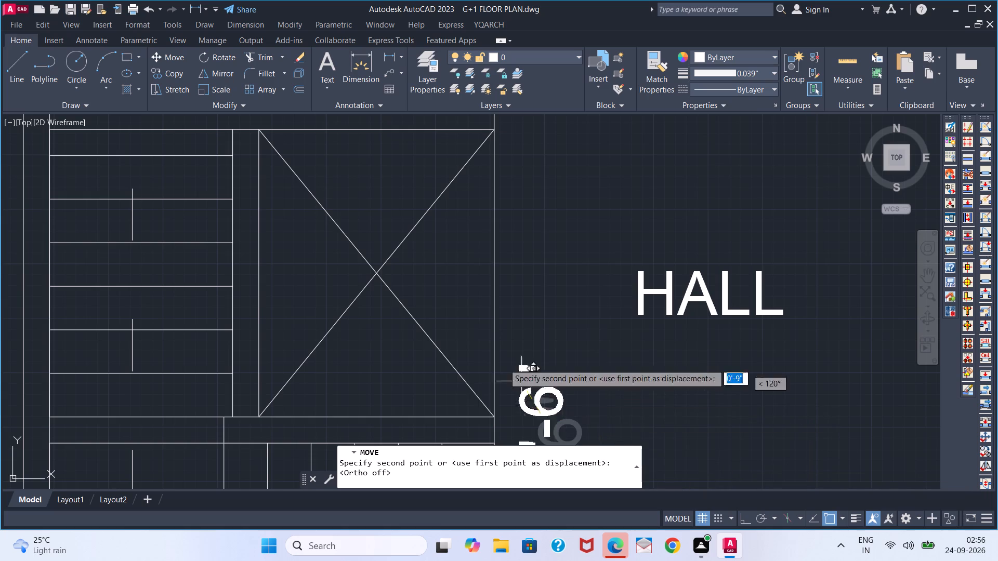
click(390, 150)
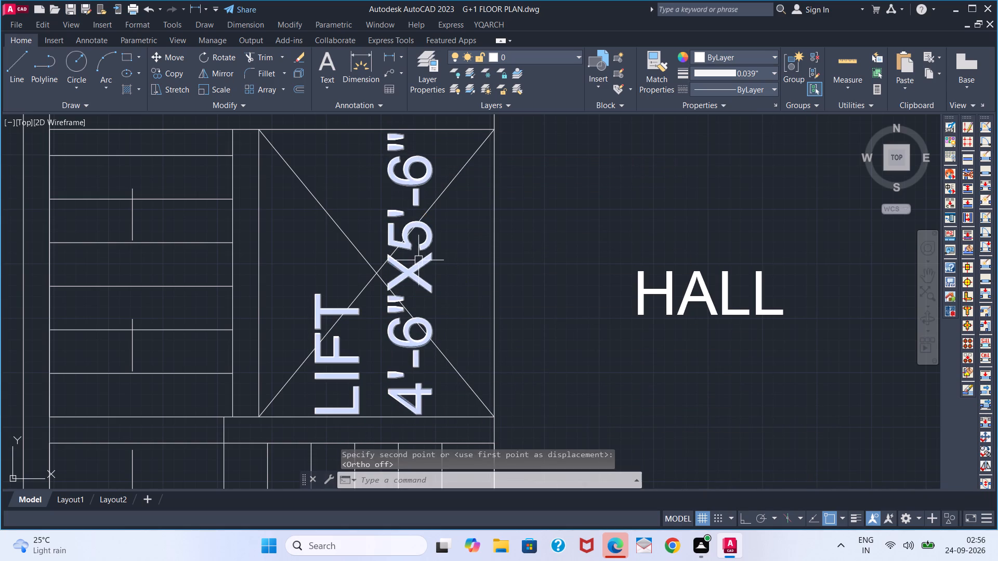
Scale the LIFT label down slightly from a base point at its lower end, so it fits within the shaft.
click(418, 261)
key(s)
key(c)
key(space)
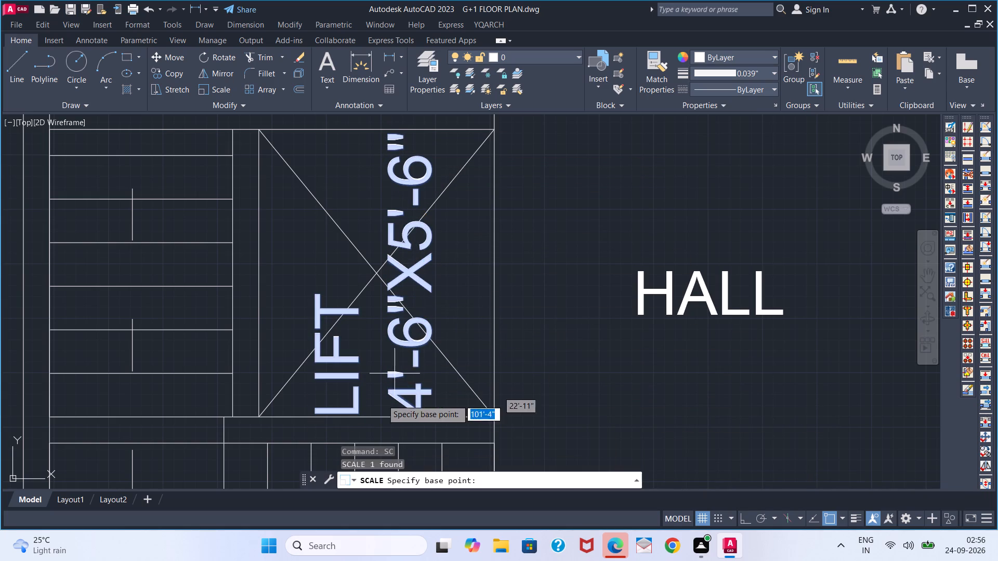
click(396, 400)
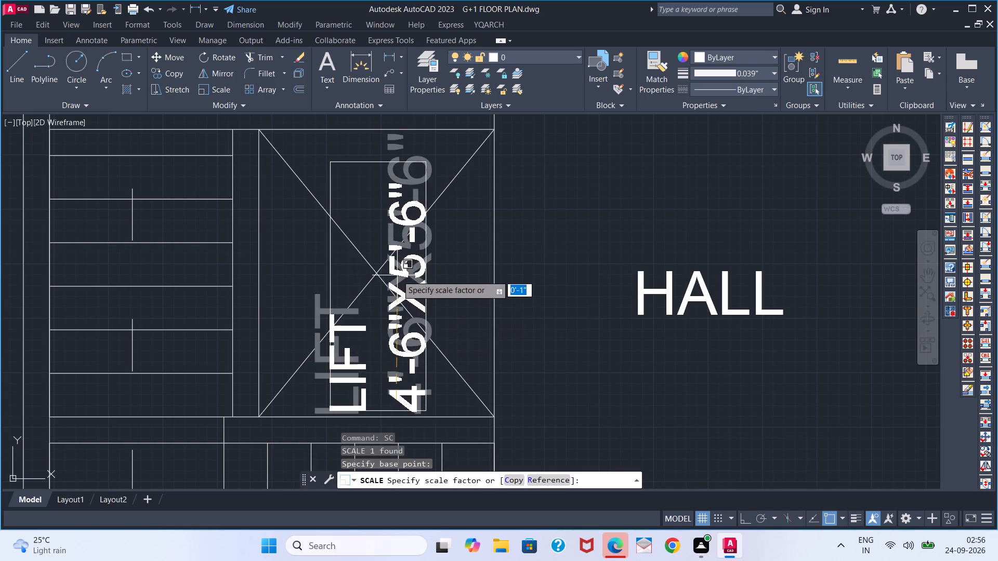
click(401, 267)
Nudge the LIFT label slightly north to centre it along the length of the lift shaft.
click(397, 341)
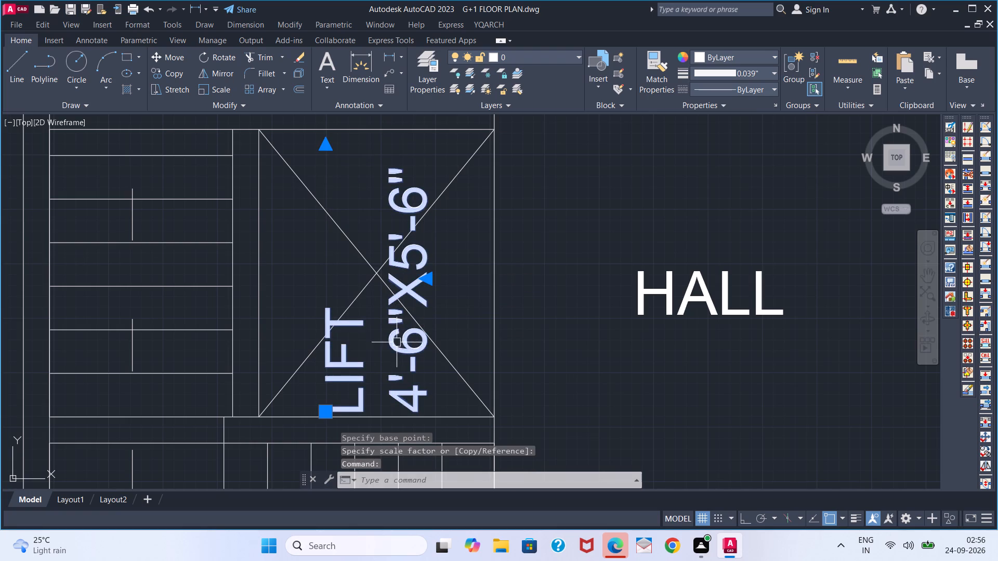
drag(355, 388, 351, 348)
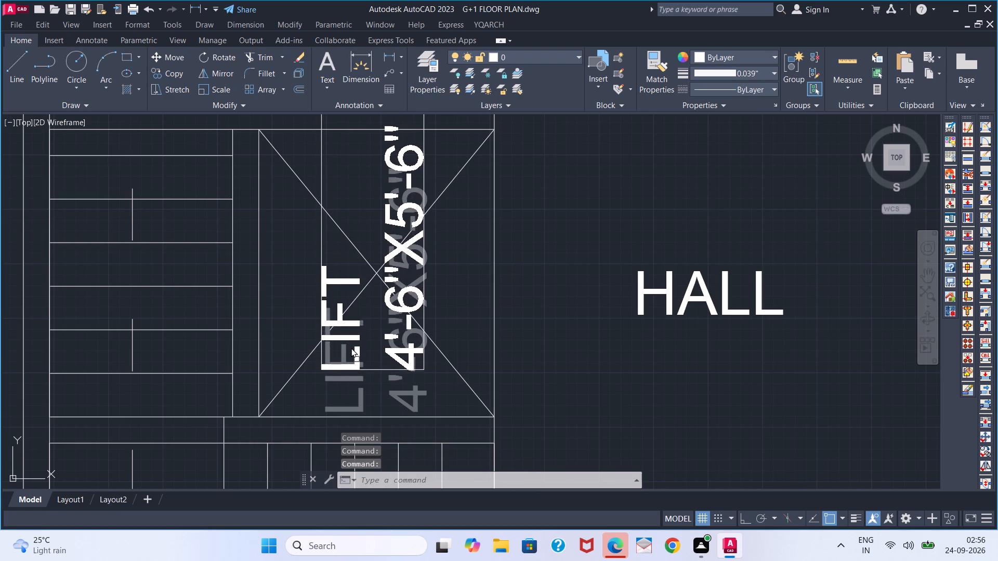
drag(351, 348, 351, 364)
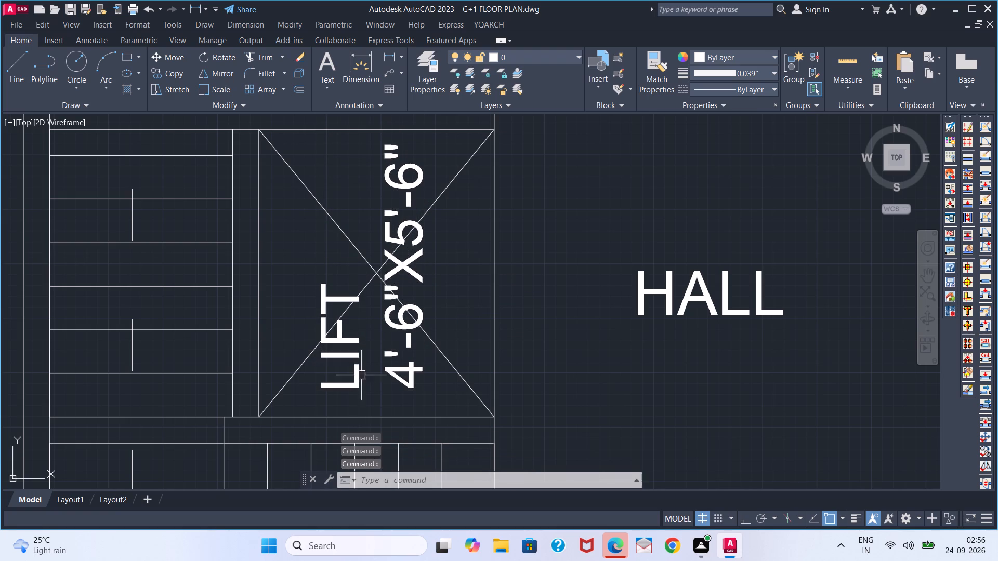
Change the linetype of the two crossing diagonals in the lift shaft to a dashed ACAD linetype.
click(447, 360)
click(462, 170)
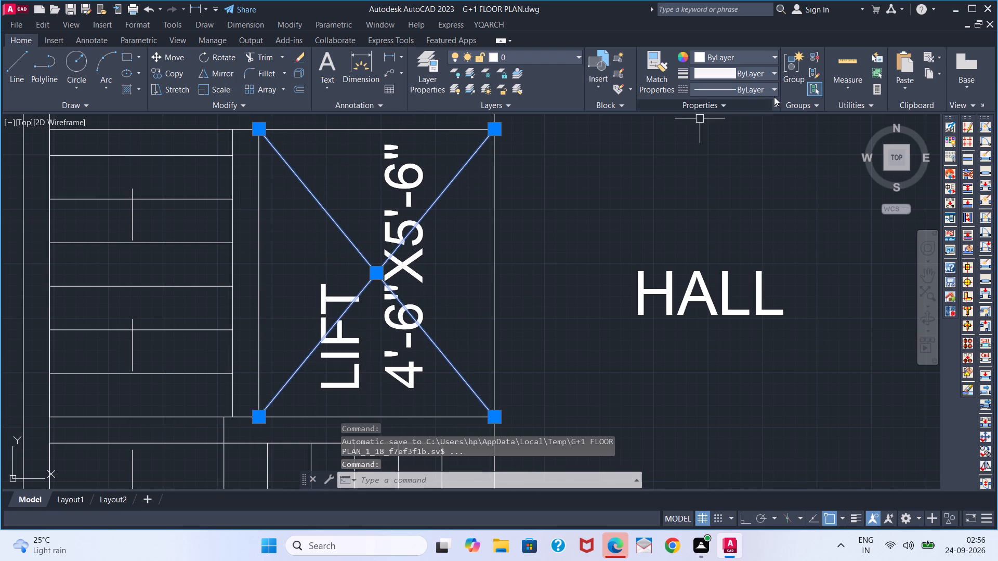
click(773, 90)
click(761, 135)
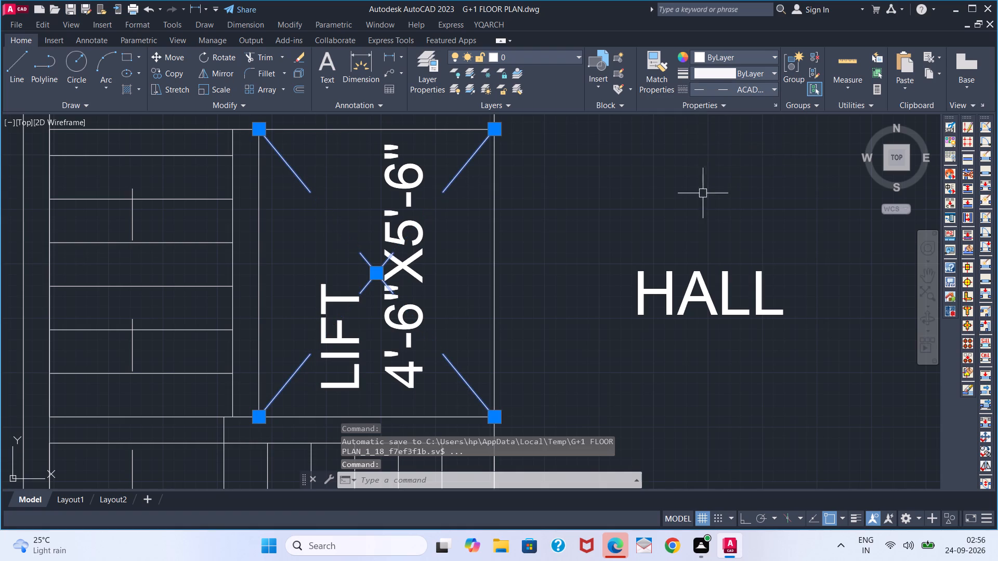
key(Escape)
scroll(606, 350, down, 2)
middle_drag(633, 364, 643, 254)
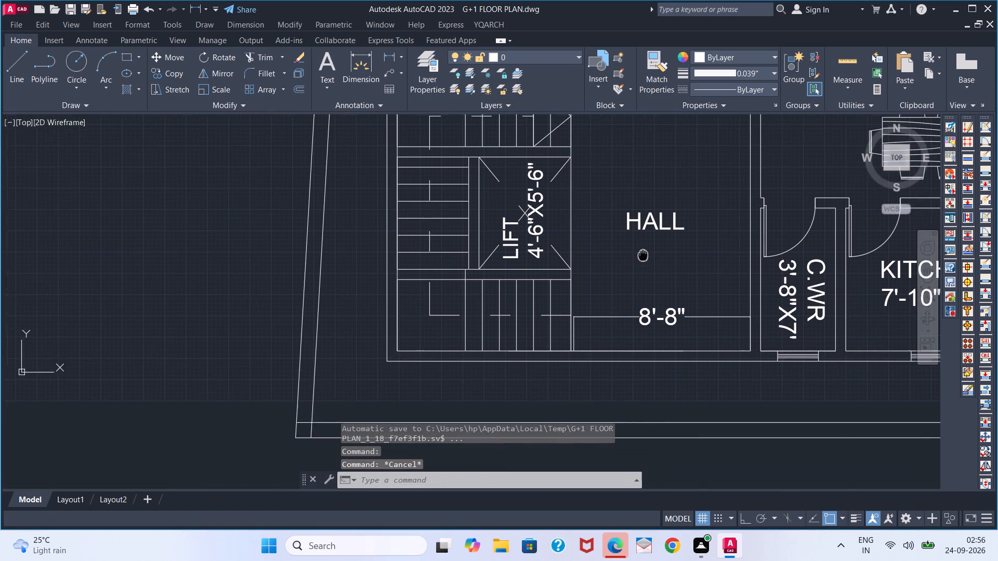
Erase the 8'-8" dimension across the passage south of the HALL text beside the lift.
click(624, 315)
key(Delete)
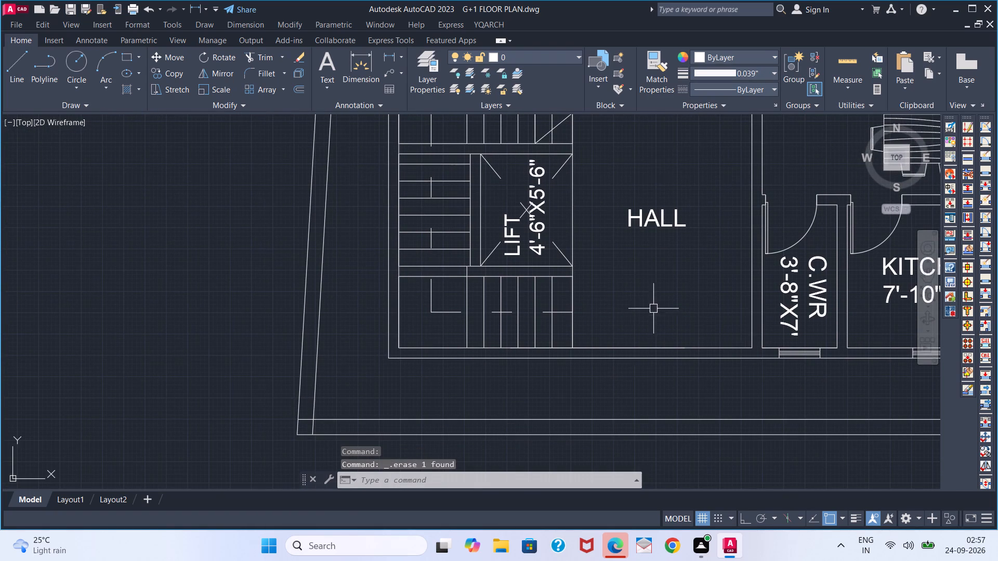
Erase the HALL text in the passage between the lift and the C.WR.
scroll(653, 306, down, 1)
middle_drag(659, 306, 604, 376)
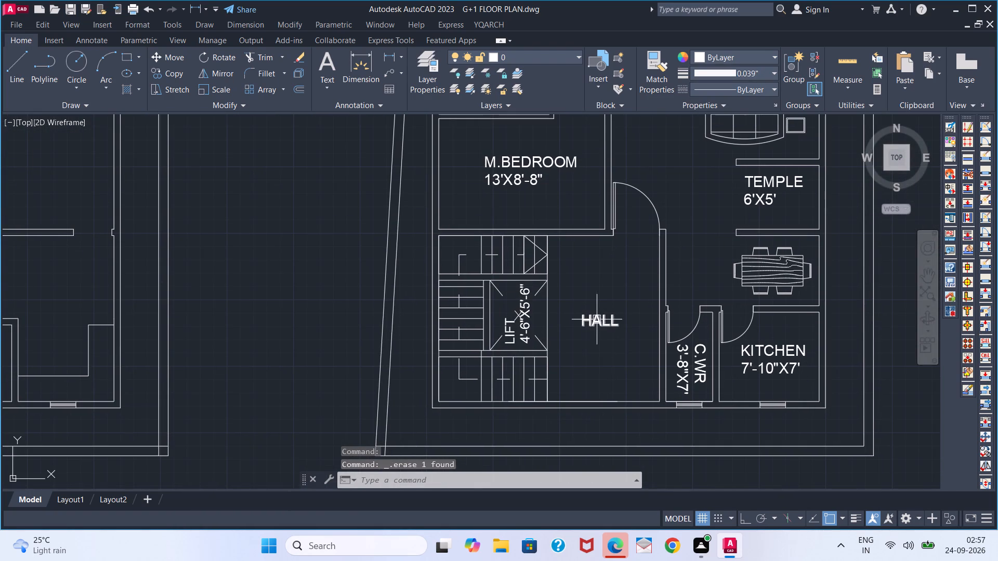
scroll(599, 321, up, 2)
scroll(600, 323, down, 1)
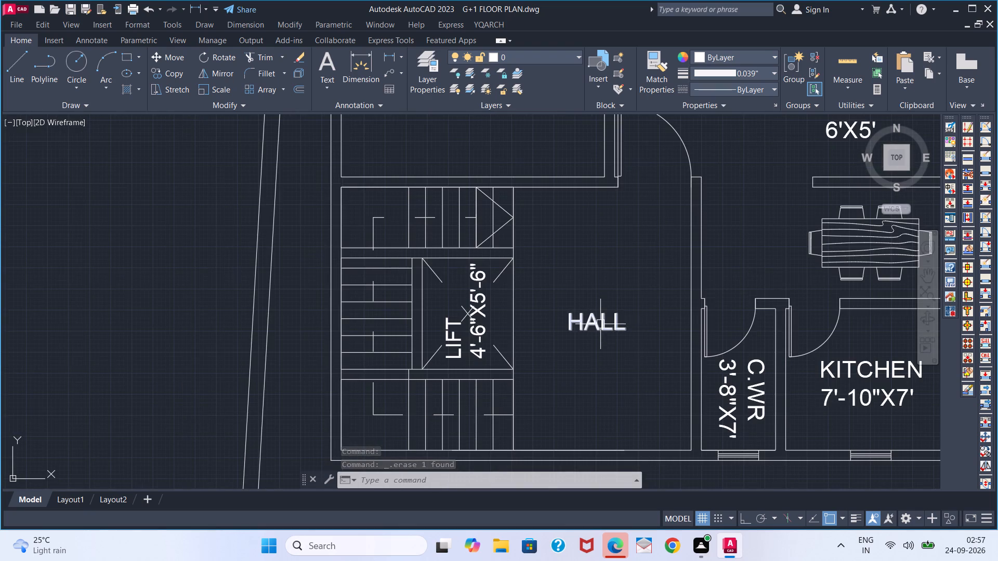
scroll(602, 326, down, 1)
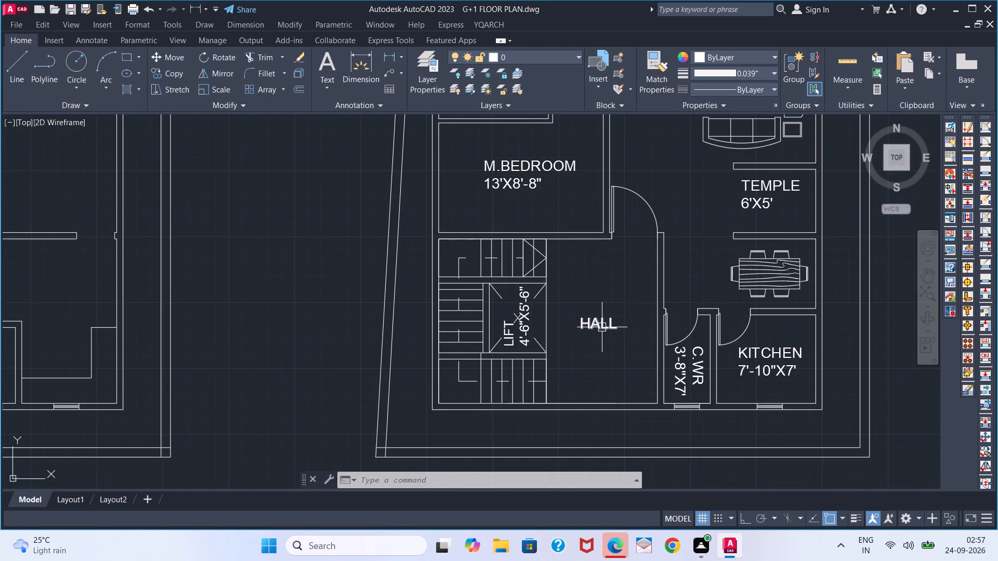
middle_drag(583, 330, 526, 400)
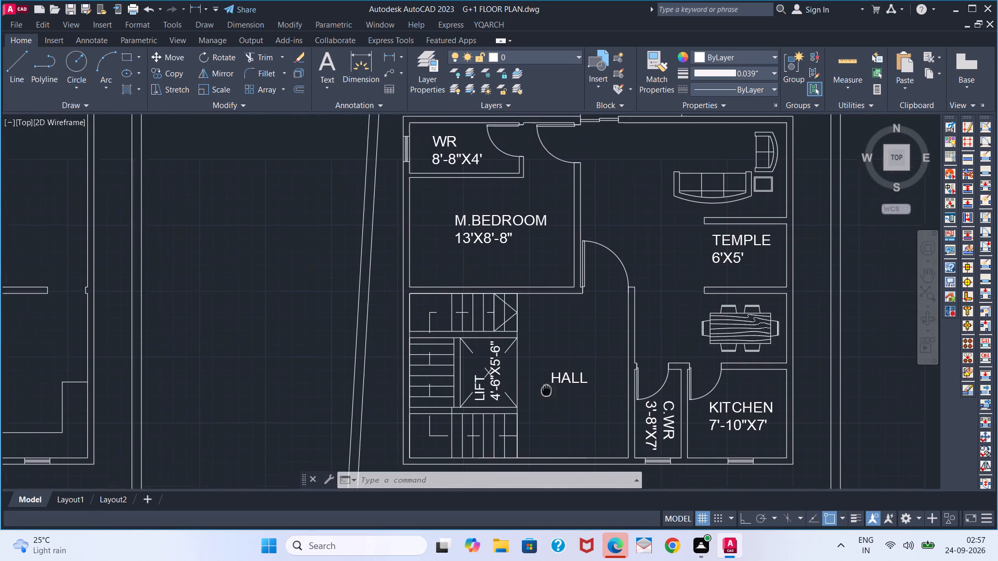
middle_drag(526, 400, 523, 347)
scroll(522, 355, down, 2)
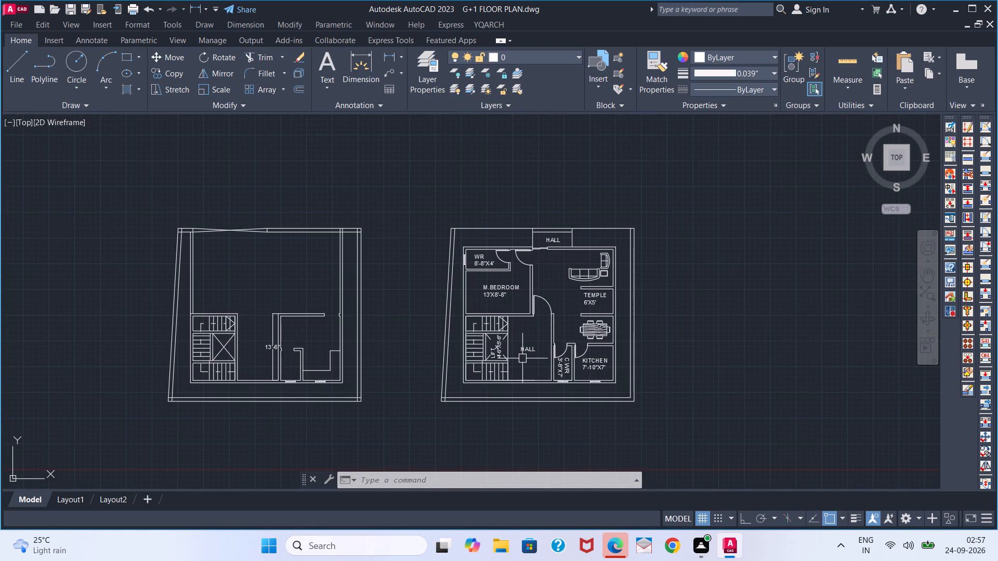
scroll(531, 348, up, 1)
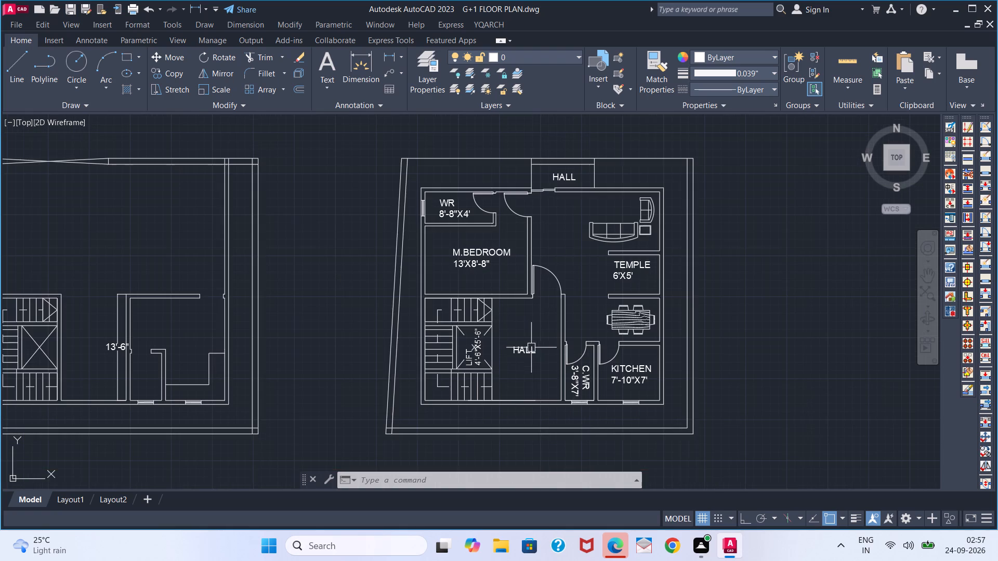
click(531, 348)
key(Delete)
Copy the TEMPLE 6'X5' label about 8'-7" west-northwest into the open living area beside the sofa.
middle_drag(472, 357, 560, 339)
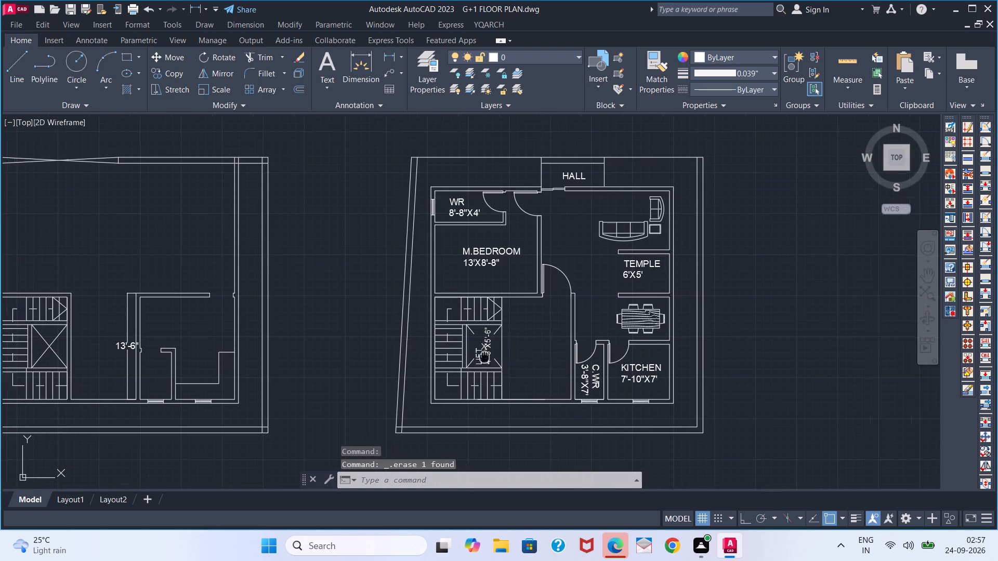
middle_drag(560, 339, 871, 317)
middle_drag(744, 367, 520, 398)
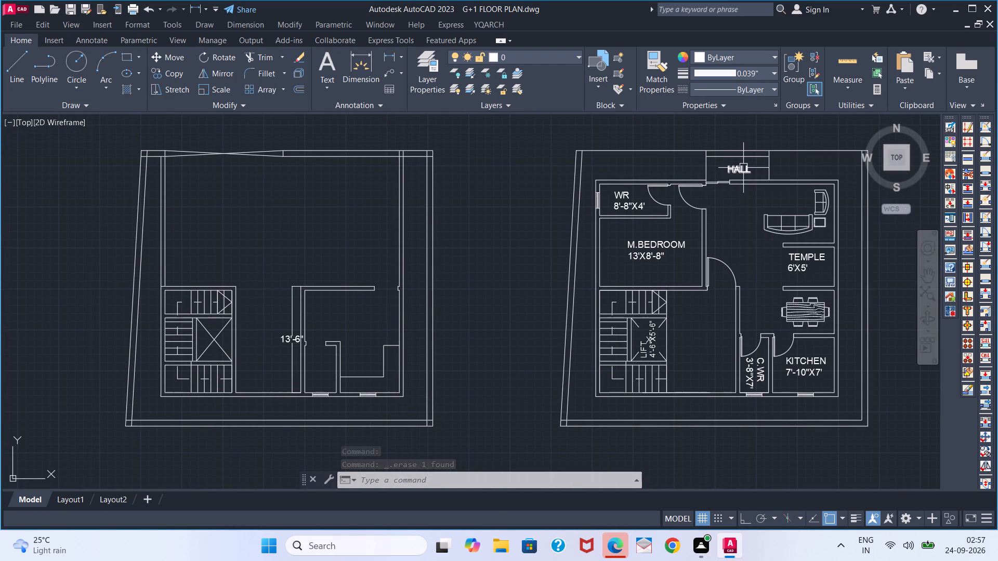
scroll(702, 218, up, 1)
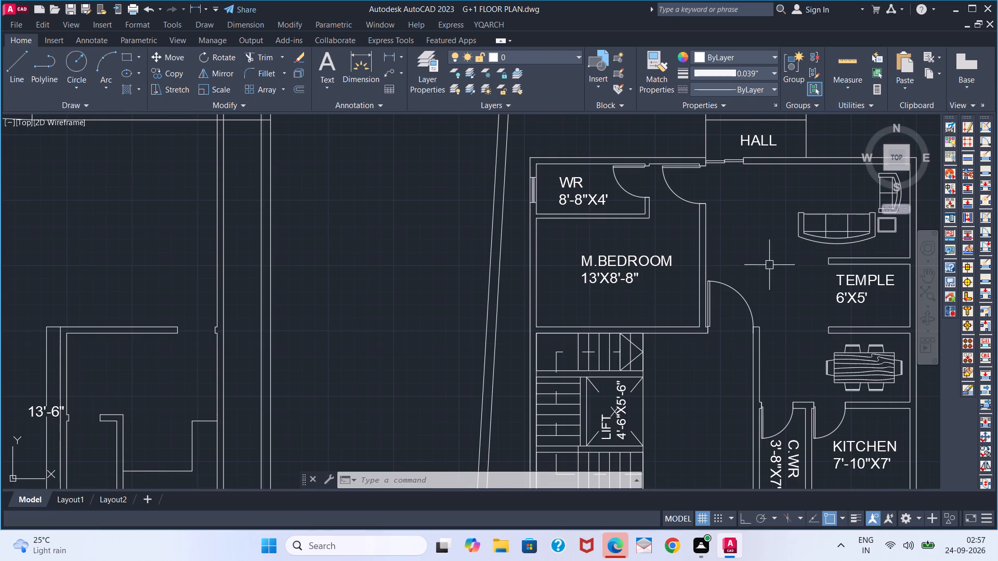
click(855, 285)
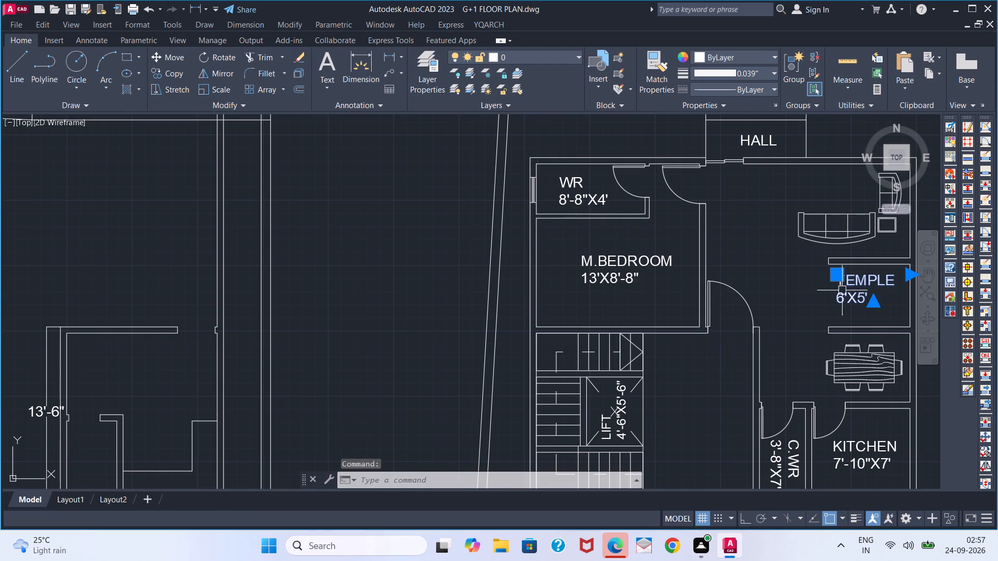
key(c)
key(o)
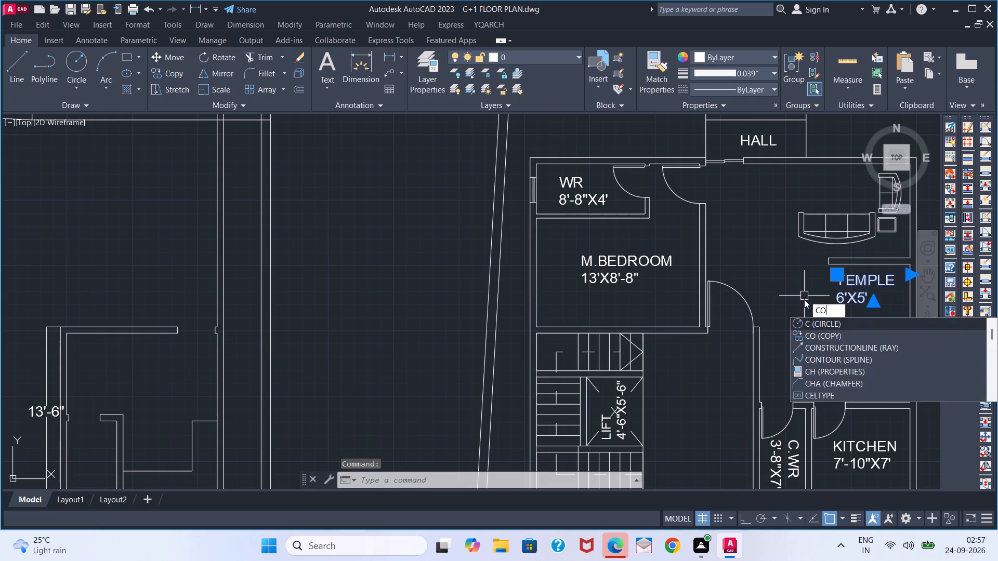
key(Return)
click(852, 289)
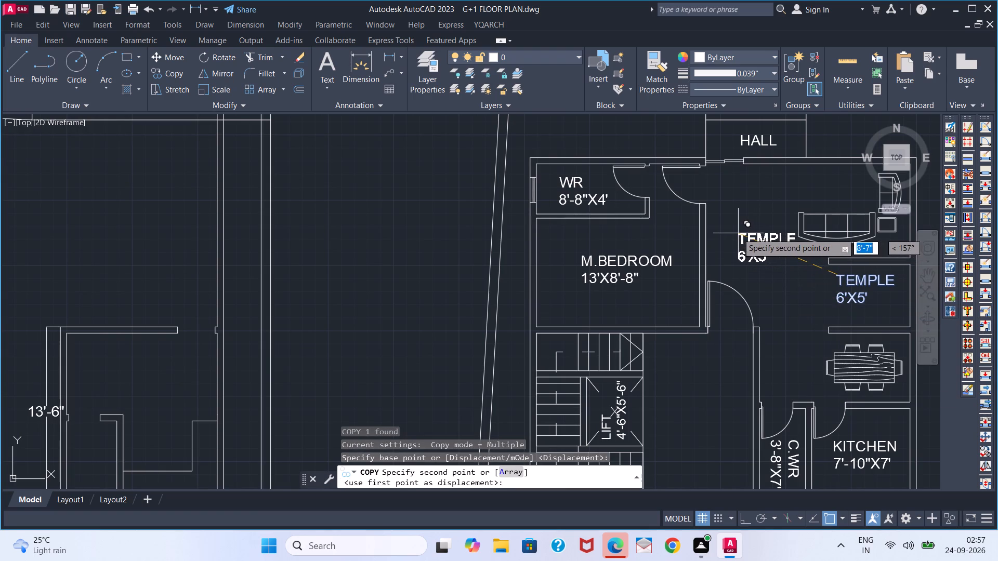
click(737, 233)
key(Escape)
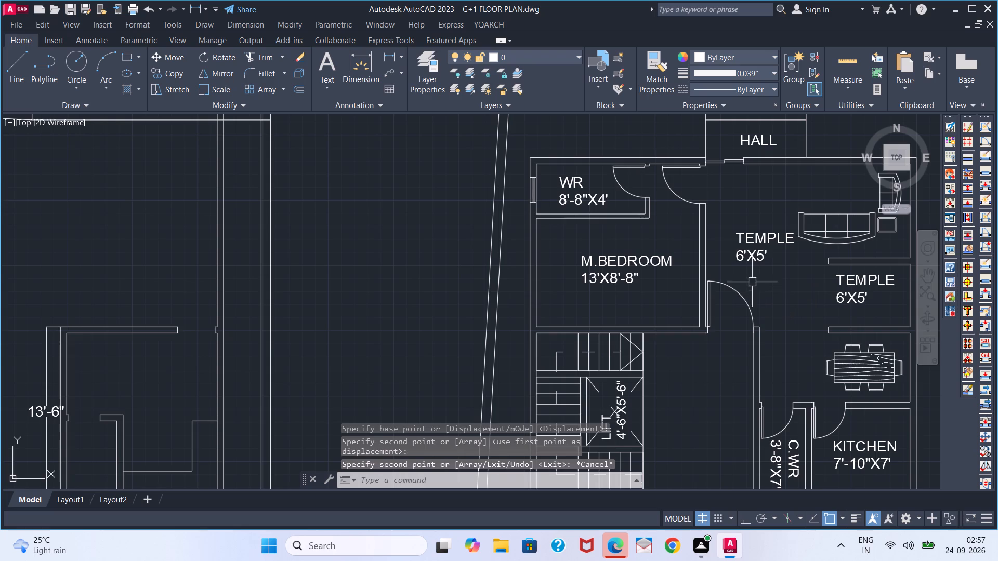
Change the copied TEMPLE label in the living area to HALL and delete its 6'X5' size text.
double_click(750, 235)
click(797, 243)
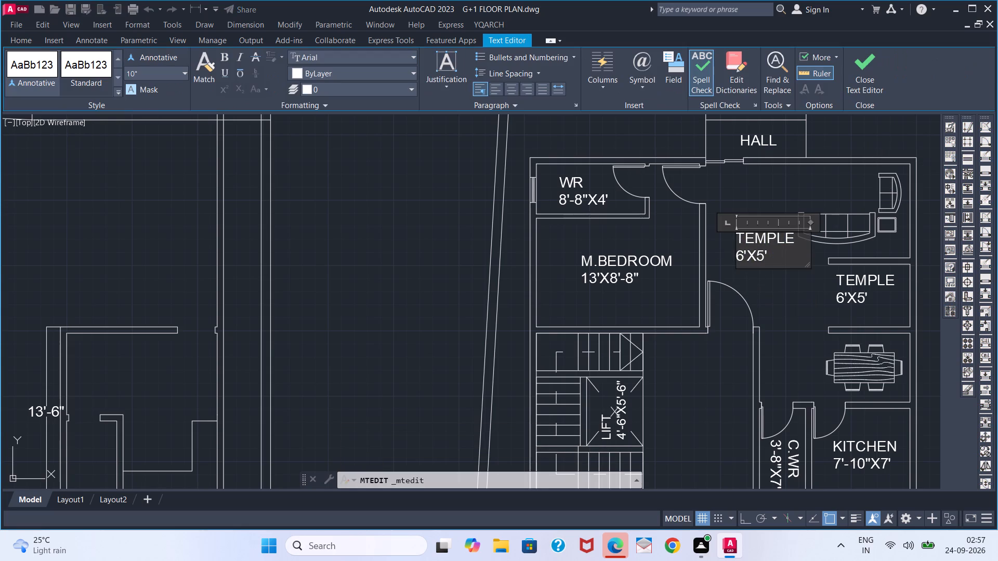
key(BackSpace)
key(BackSpace)
key(BackSpace)
key(BackSpace)
key(BackSpace)
key(BackSpace)
text(HALL)
key(Down)
key(Right)
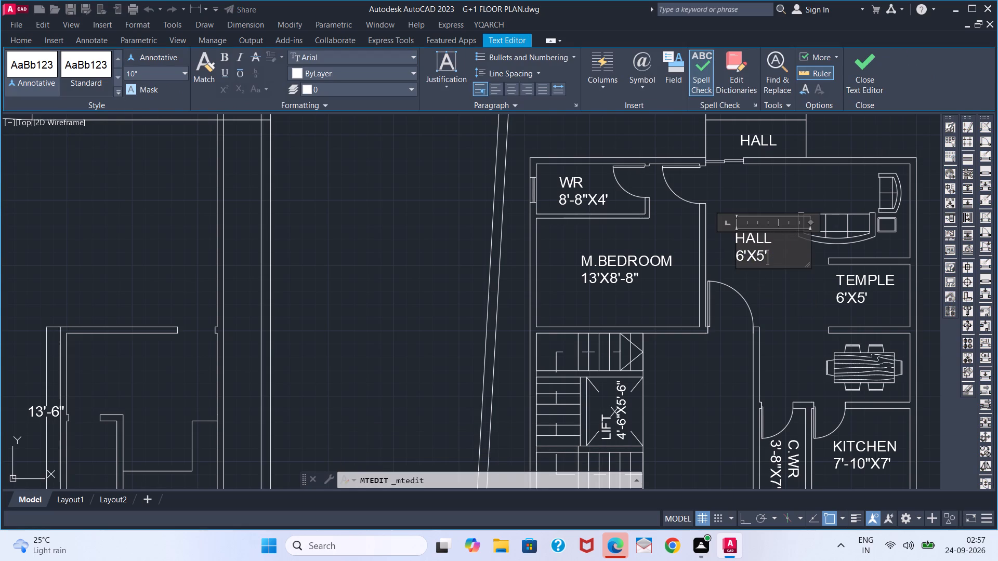
key(Left)
key(Right)
key(BackSpace)
key(BackSpace)
key(BackSpace)
key(BackSpace)
key(BackSpace)
key(Escape)
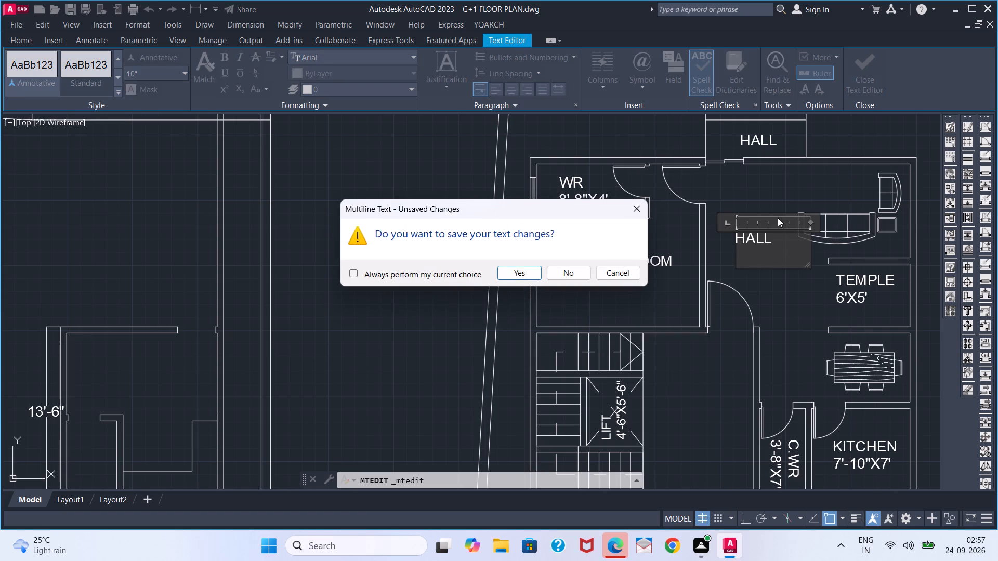
click(635, 208)
click(723, 197)
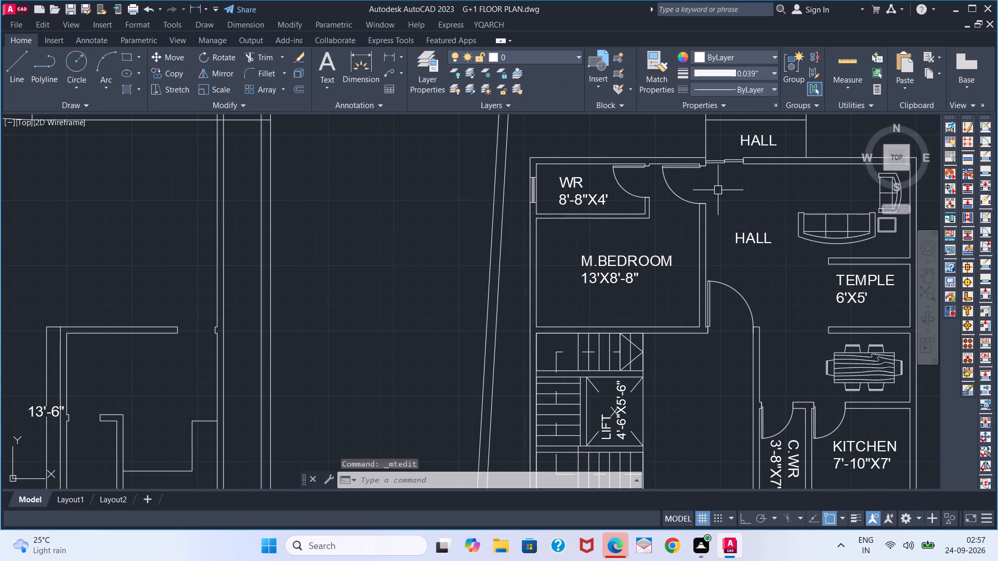
Dimension the hall's width from the M.BEDROOM wall end by the door to the outer east wall.
click(390, 57)
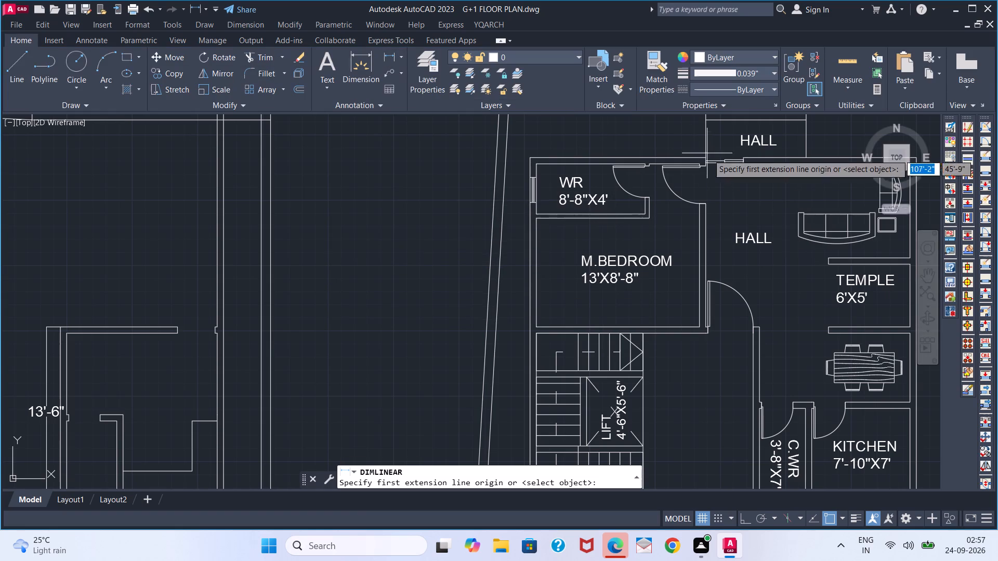
click(705, 205)
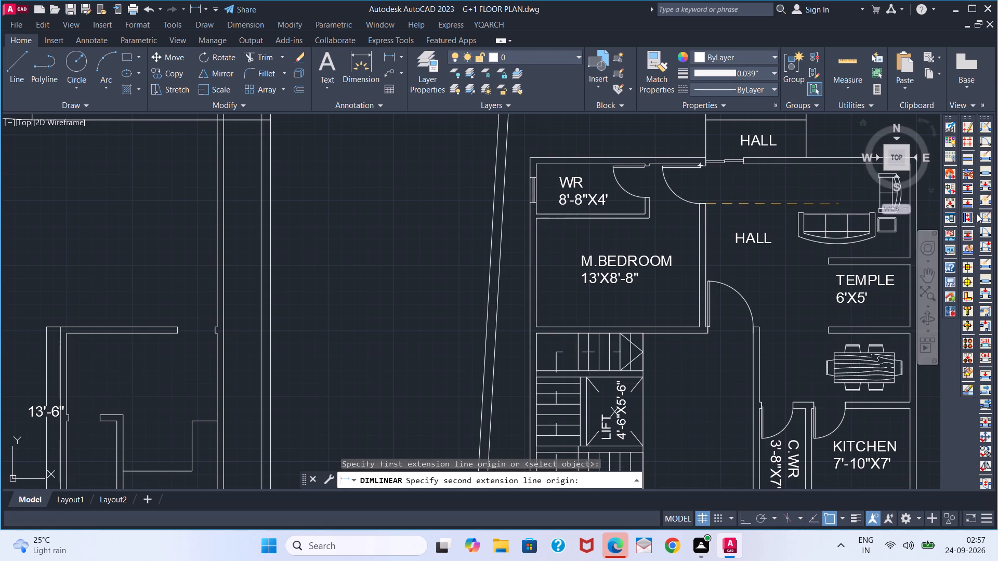
middle_drag(910, 209, 755, 260)
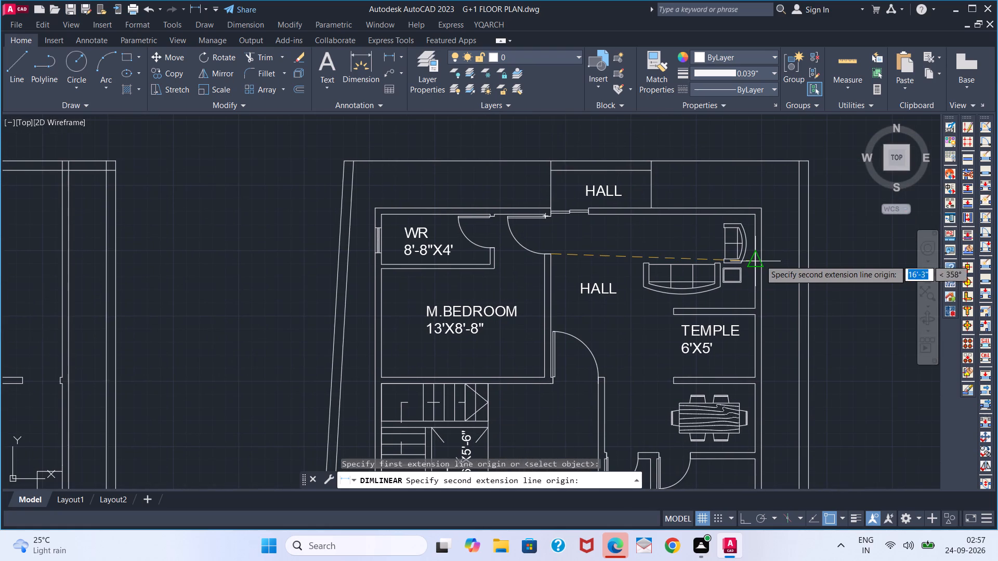
click(758, 260)
click(664, 253)
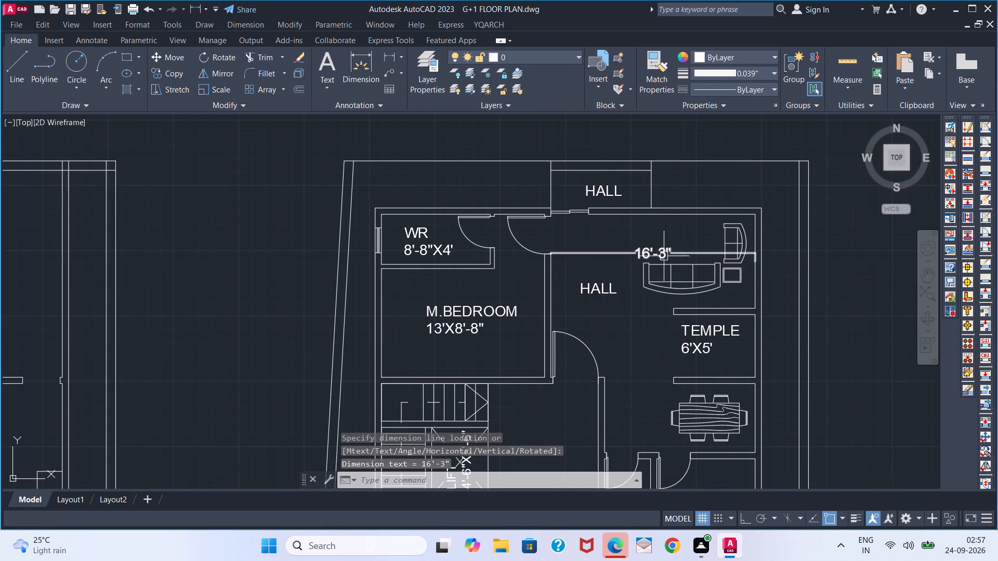
Dimension the hall's length from the north wall by the entrance to the south corner of the M.BEDROOM wall.
key(space)
click(554, 220)
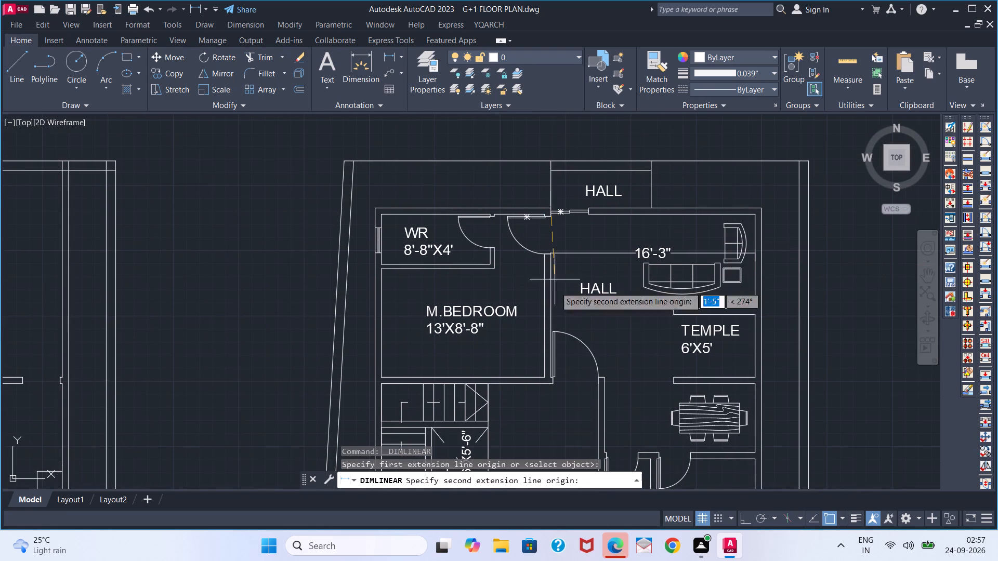
click(550, 383)
click(574, 370)
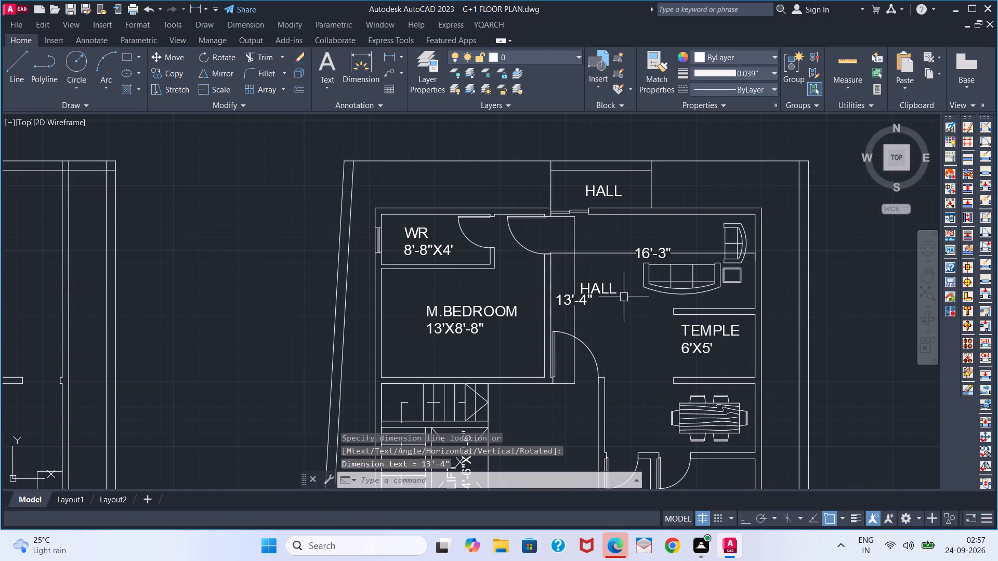
key(Escape)
Add the size 16'-3"X13' on a second line of the HALL label in the living area.
double_click(615, 290)
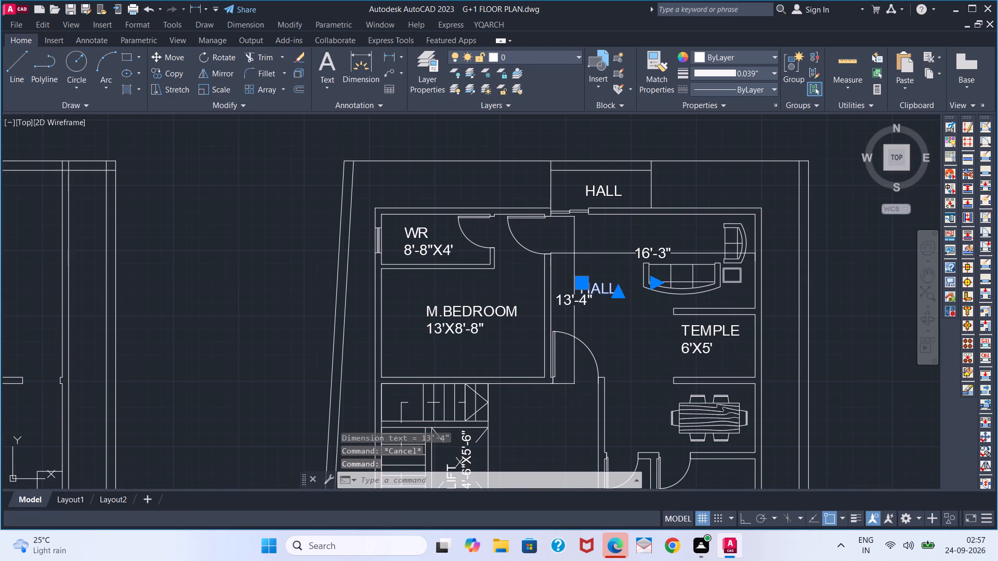
click(626, 291)
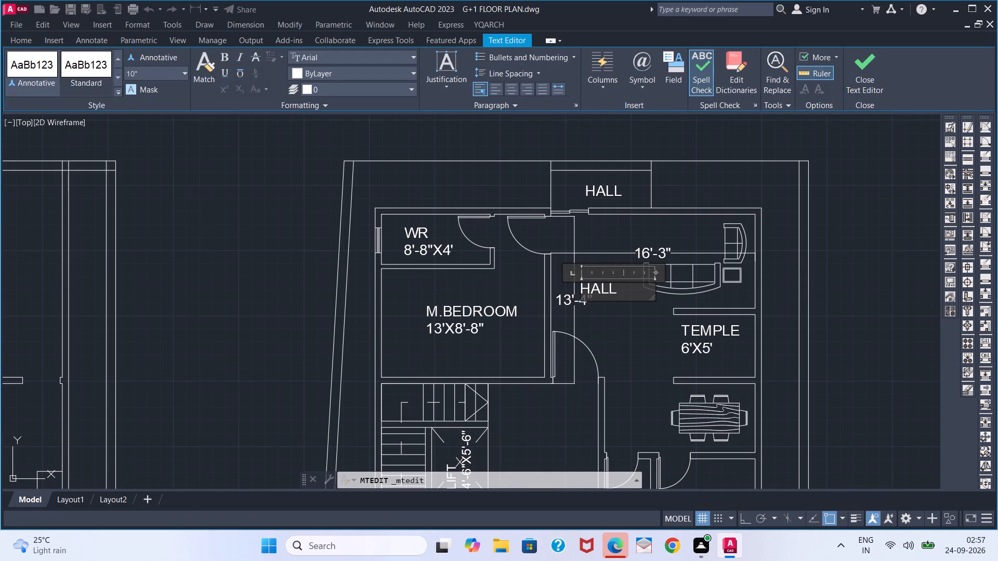
key(Return)
text(16'-)
key(3)
key(shift+quotedbl)
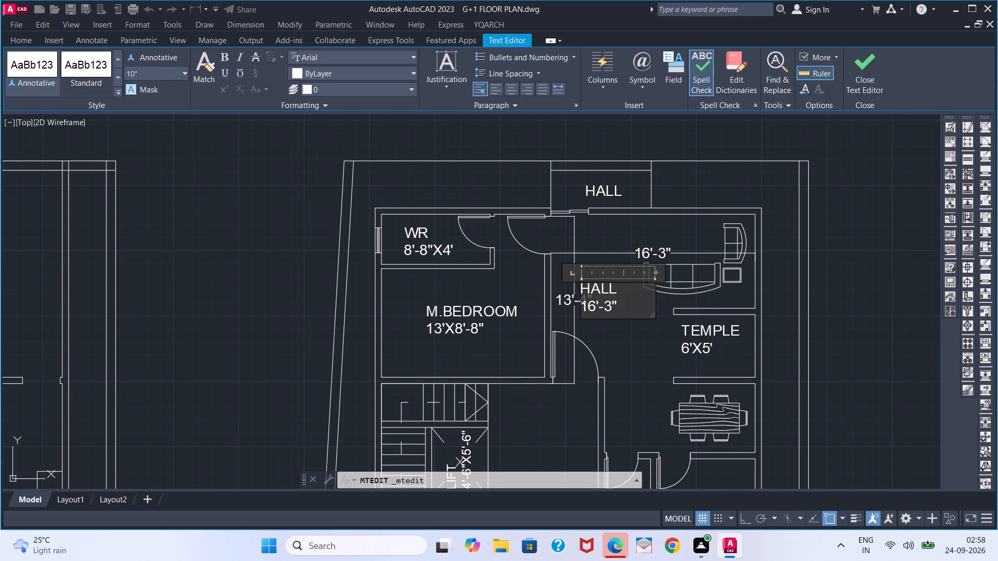
key(x)
text(13')
click(652, 335)
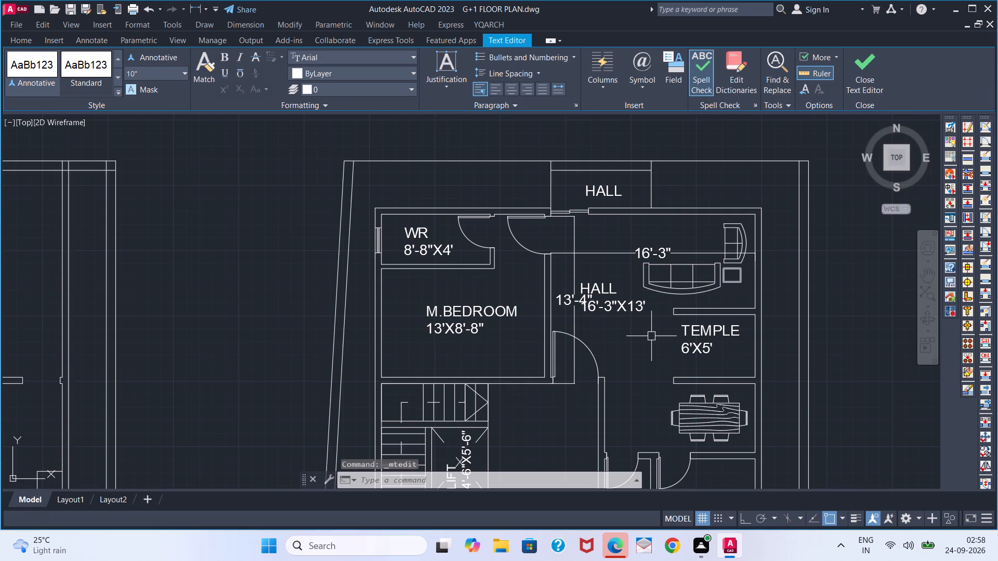
Erase the hall's horizontal and vertical dimensions around its size label.
click(567, 299)
click(599, 237)
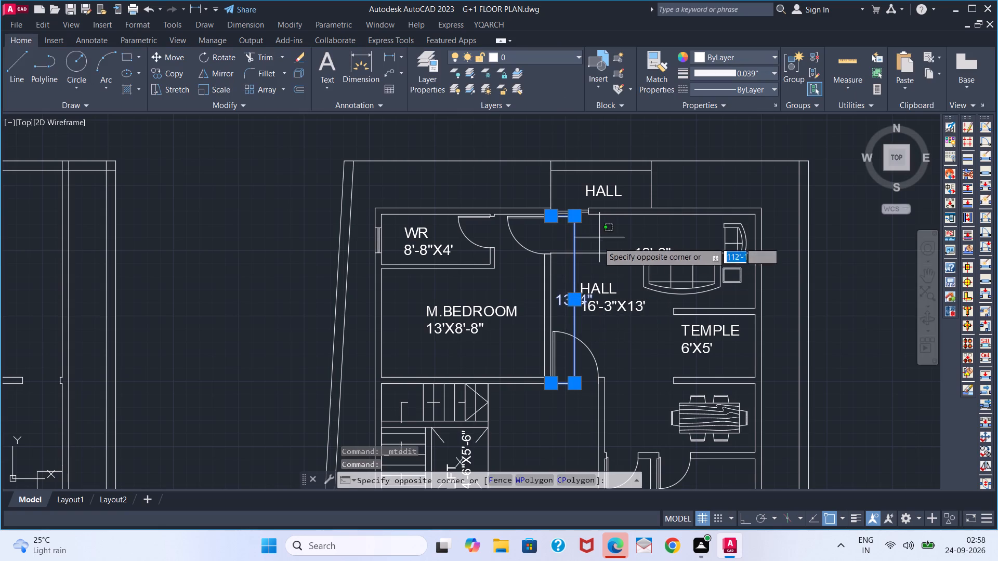
click(592, 257)
key(Delete)
key(BackSpace)
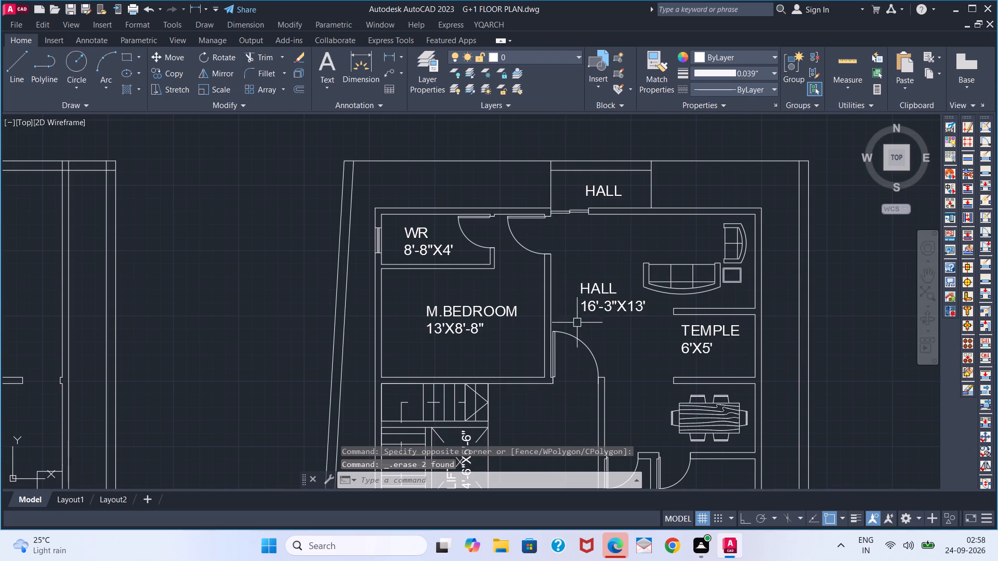
middle_drag(588, 328, 742, 311)
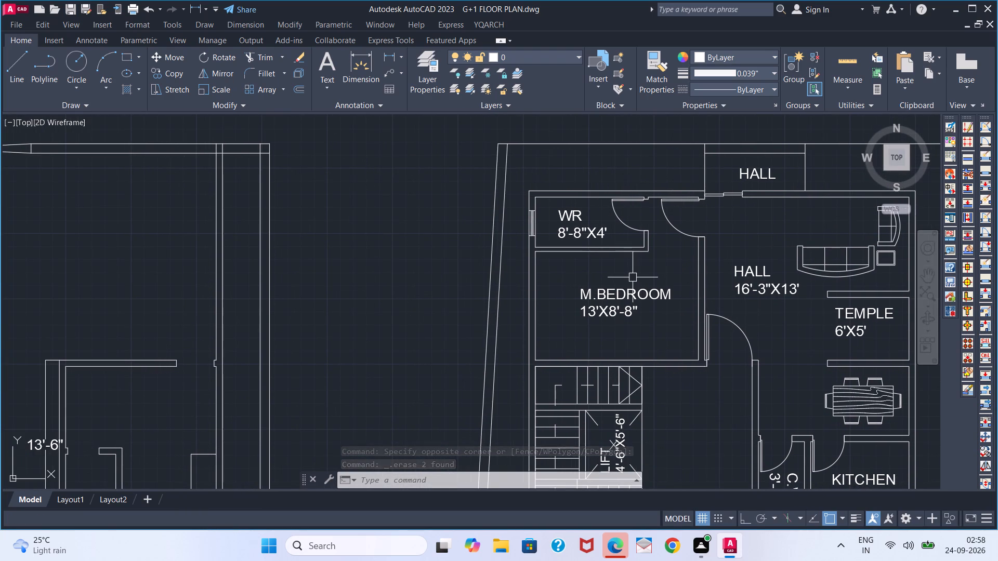
Erase the leftover 13'-6" vertical dimension from the unlabelled floor plan.
middle_drag(707, 375, 674, 220)
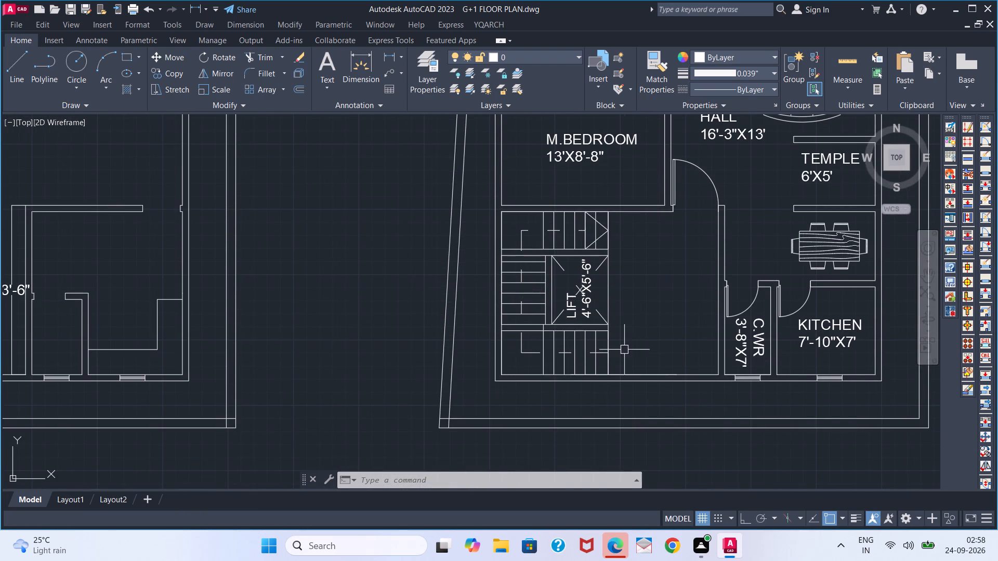
scroll(633, 333, down, 1)
scroll(627, 343, up, 2)
scroll(606, 319, down, 1)
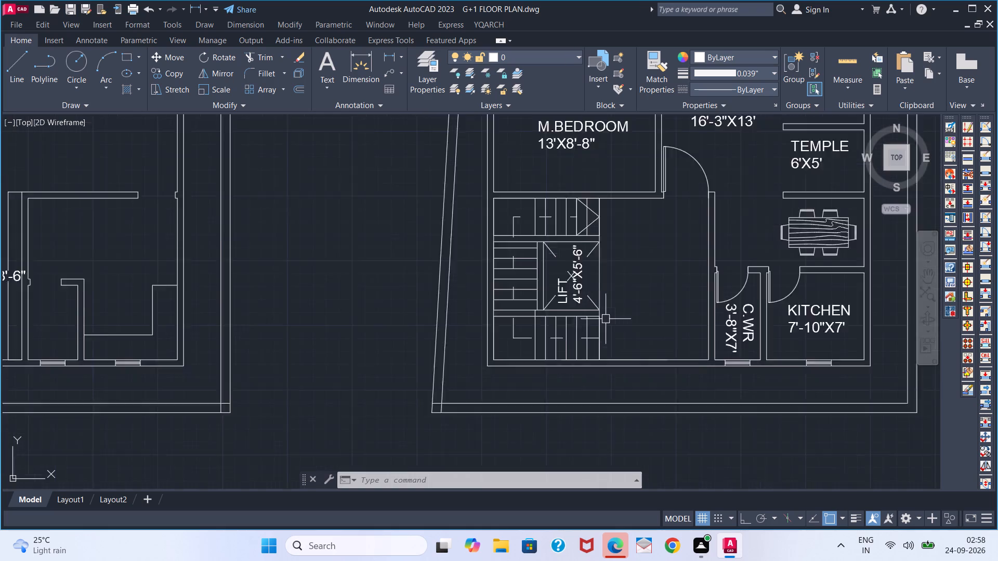
scroll(607, 320, down, 1)
middle_drag(628, 309, 624, 337)
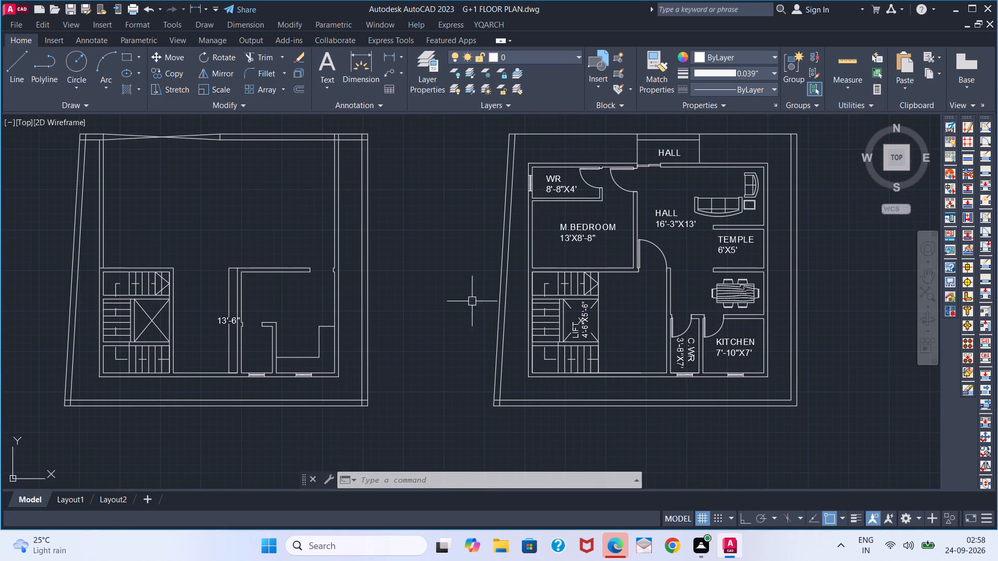
click(231, 322)
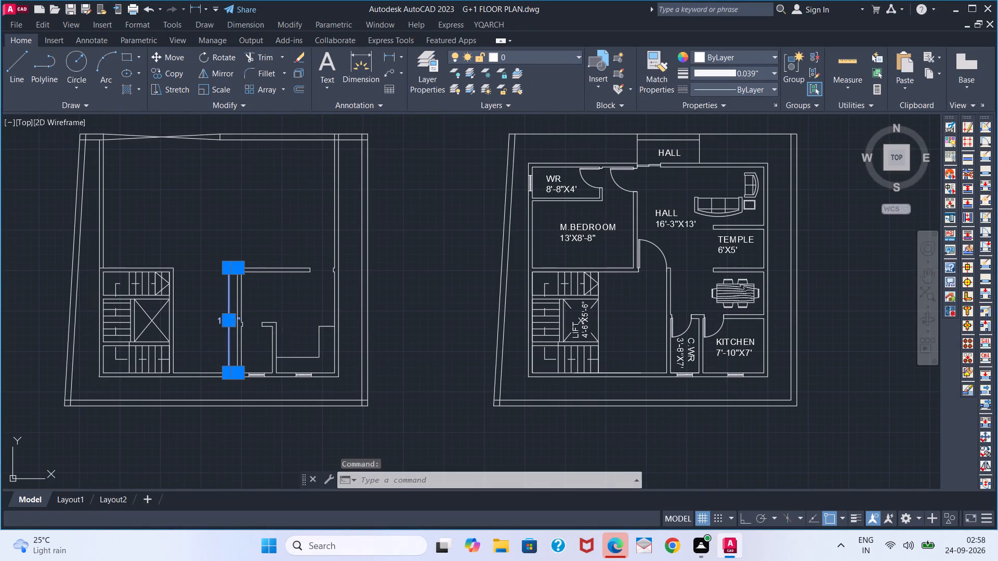
key(Delete)
Trim the horizontal line segments crossing the staircase between its north landing and the west flight beside the lift.
middle_drag(288, 295, 348, 345)
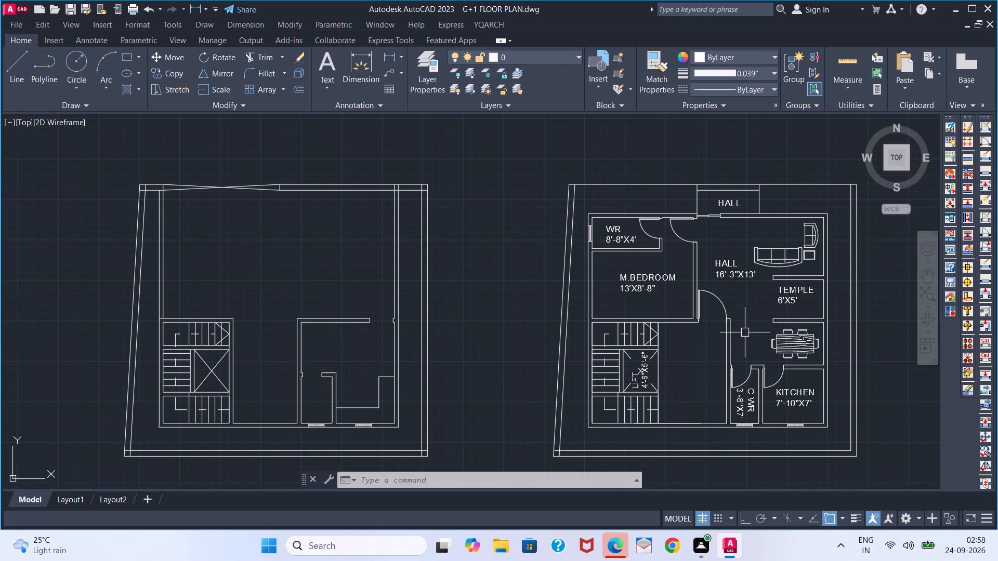
middle_drag(766, 333, 665, 304)
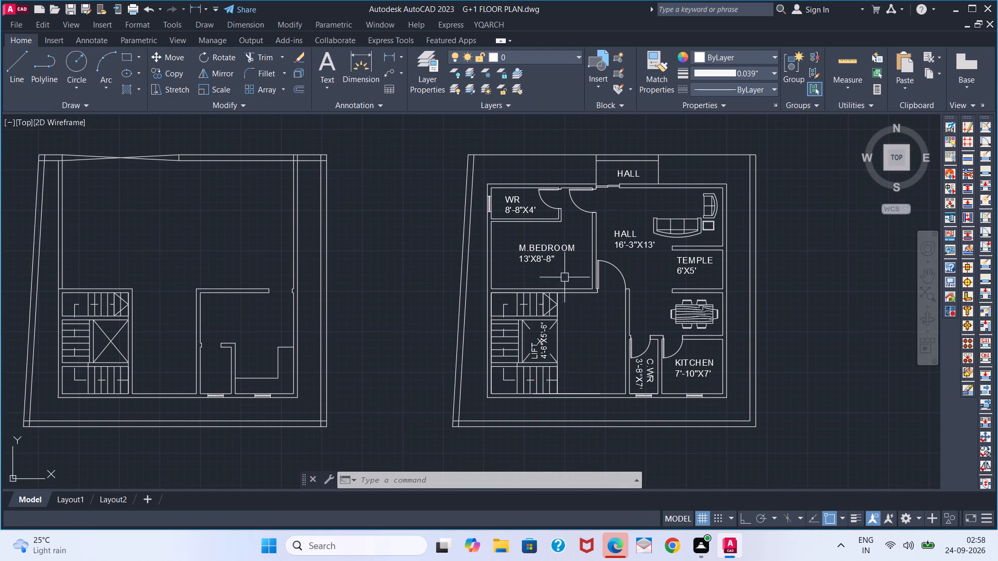
scroll(553, 234, up, 1)
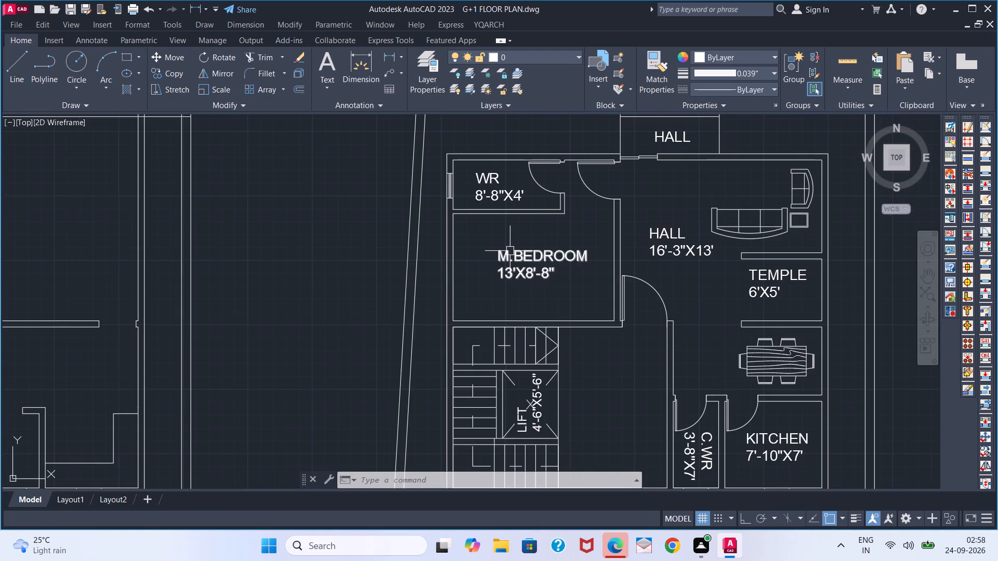
scroll(510, 253, down, 1)
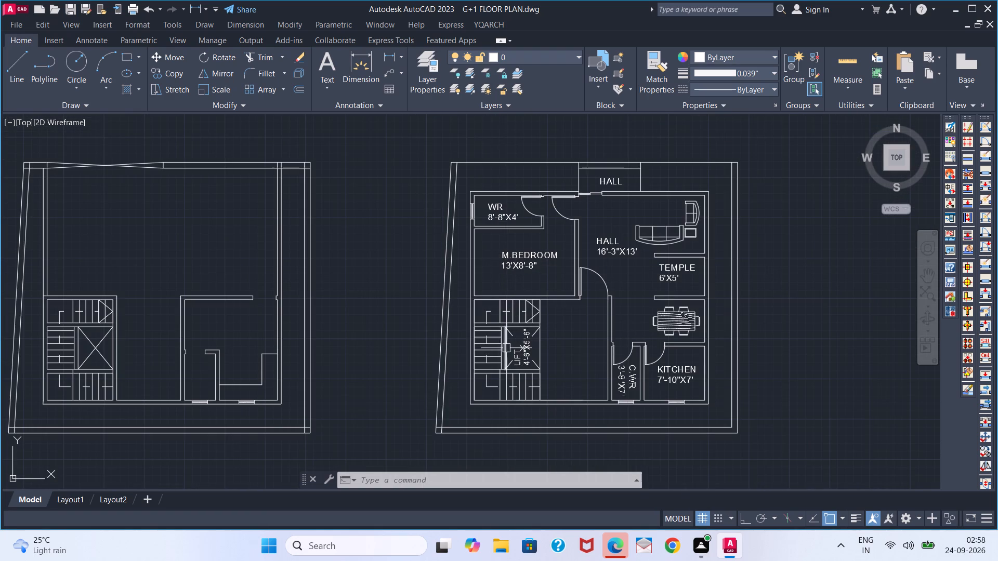
scroll(506, 348, up, 1)
scroll(506, 348, down, 2)
scroll(515, 352, up, 2)
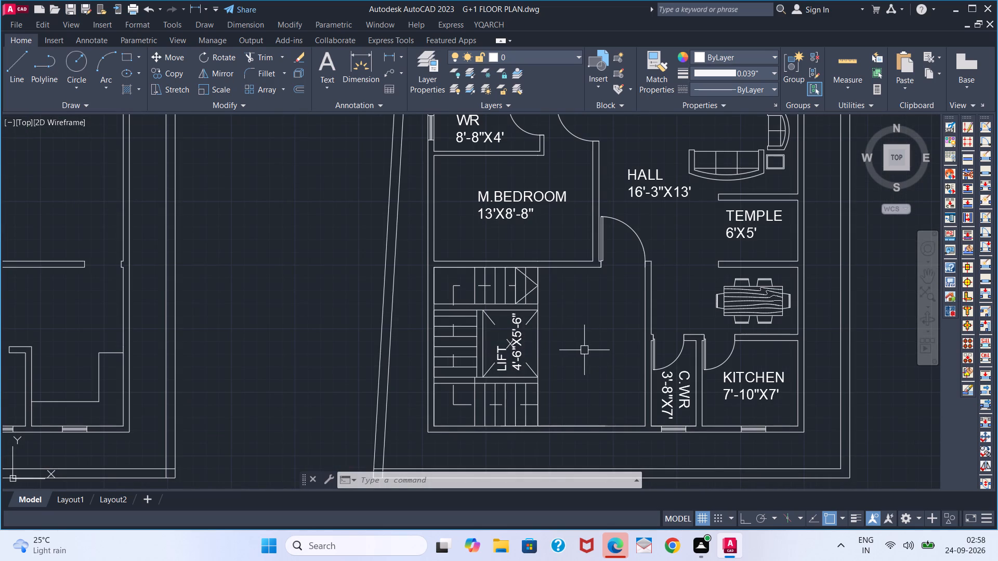
scroll(457, 313, up, 1)
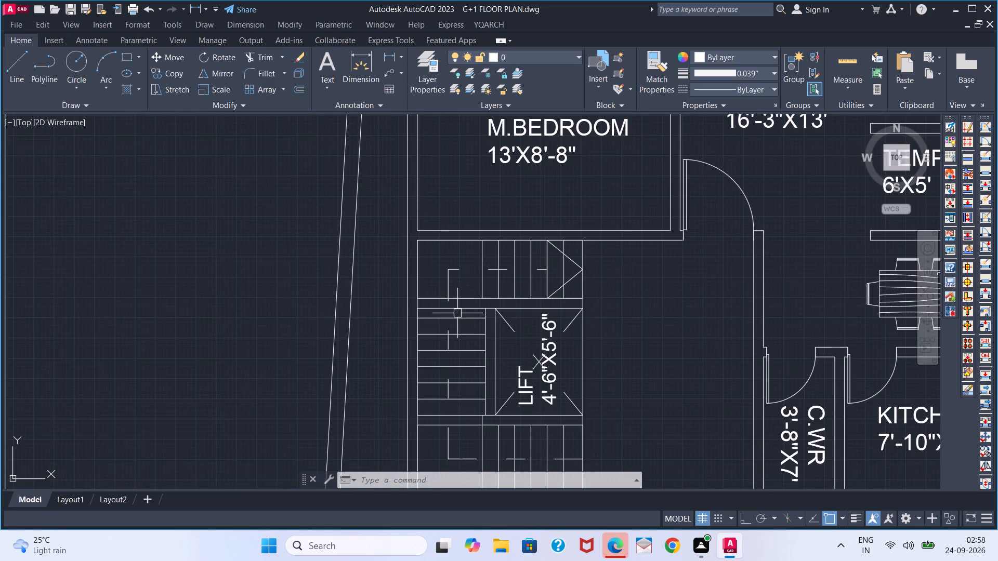
scroll(462, 317, down, 2)
scroll(469, 318, up, 3)
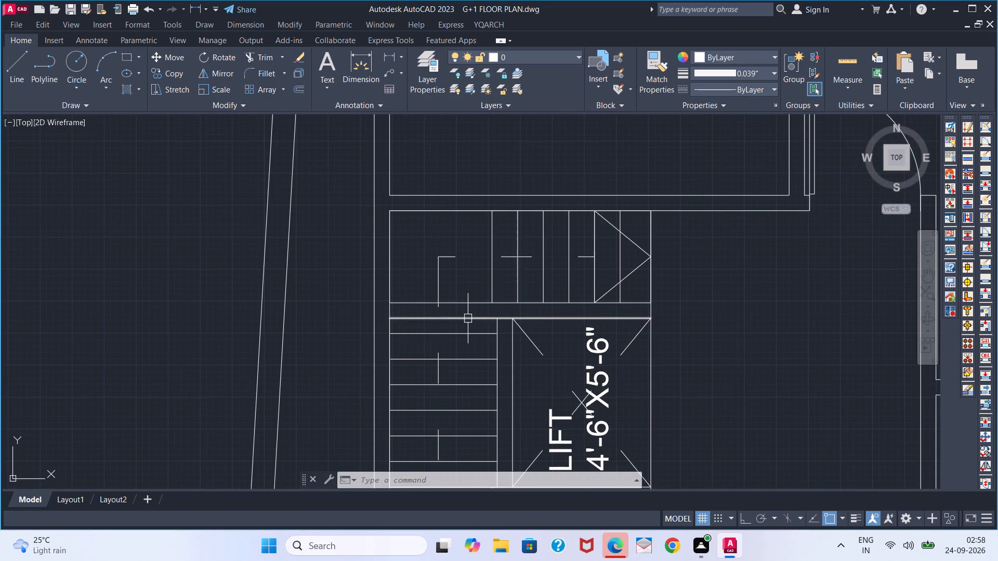
text(TR)
key(space)
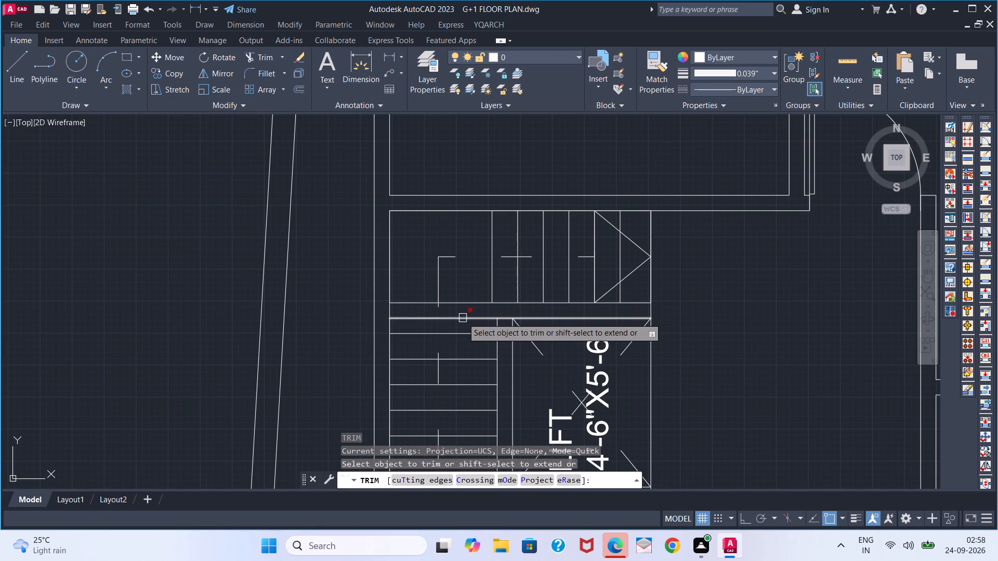
click(463, 320)
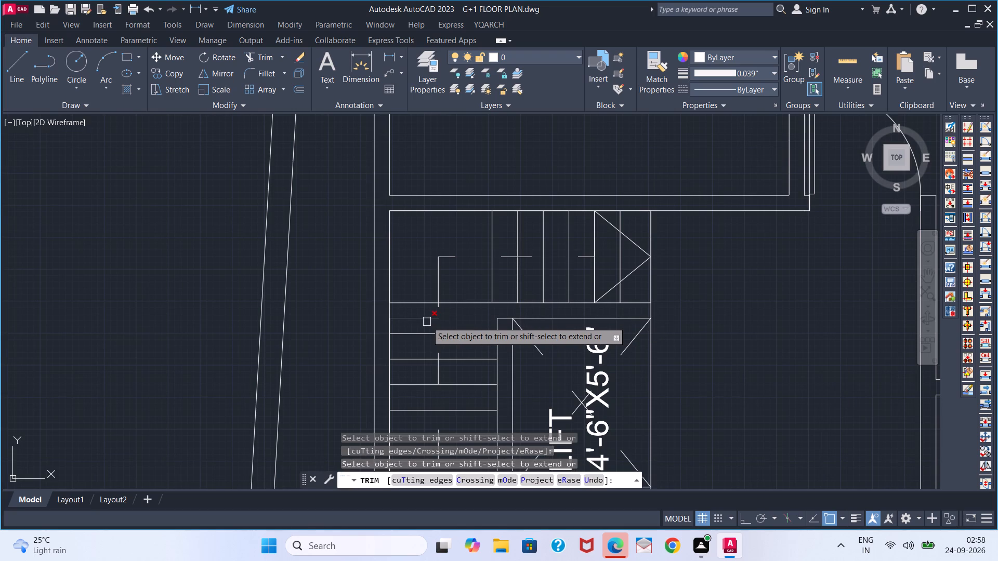
click(427, 322)
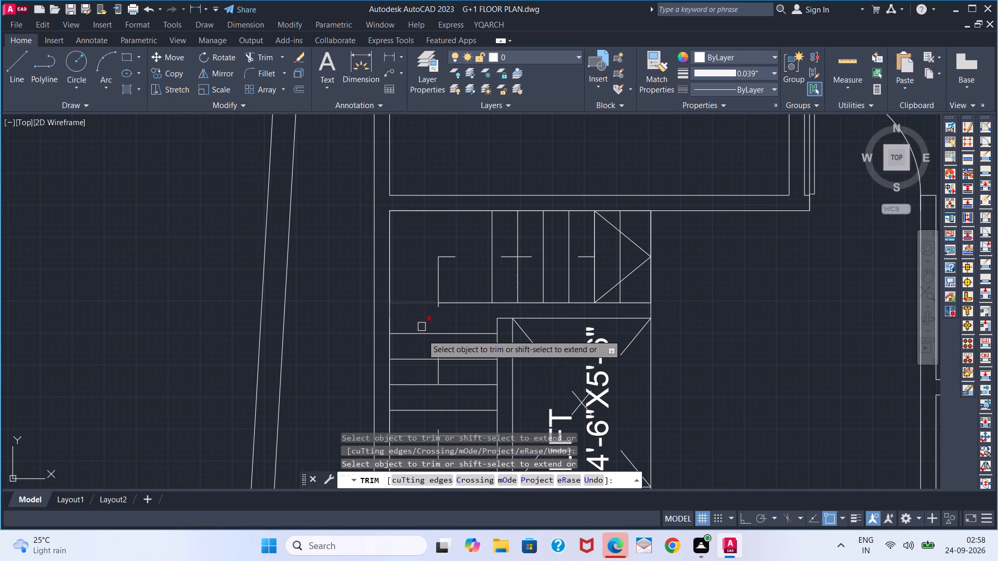
key(Escape)
Change the HALL label in the small space north of the hall to BALCONY, with 8'X3' on a second line.
scroll(631, 352, down, 2)
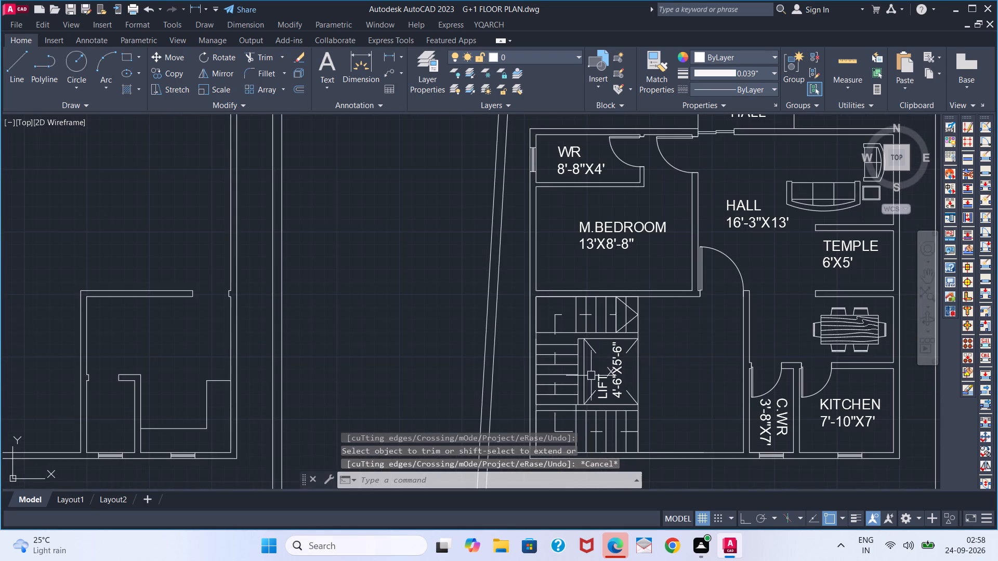
middle_drag(588, 376, 476, 271)
middle_drag(578, 286, 555, 343)
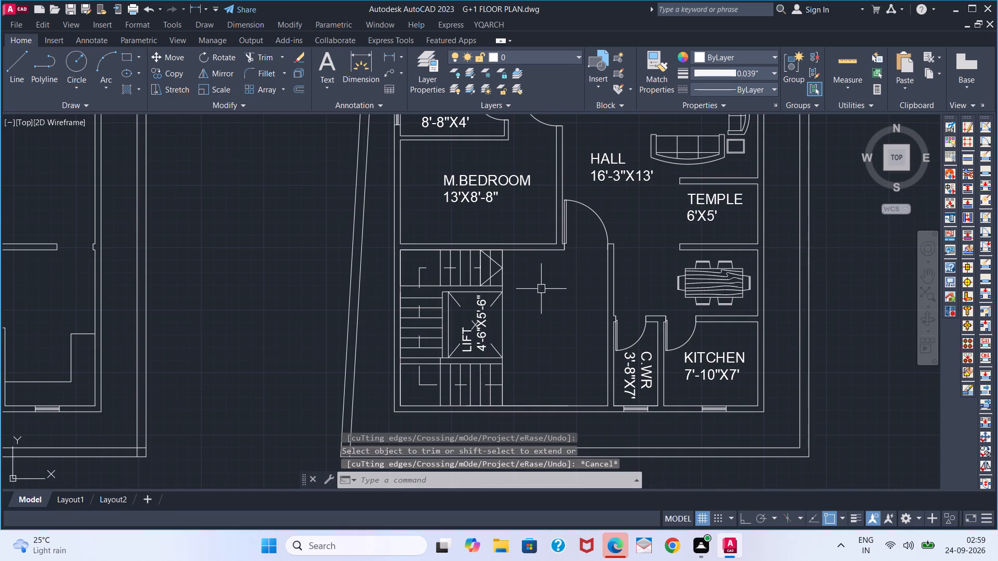
scroll(579, 295, down, 1)
middle_drag(569, 282, 554, 329)
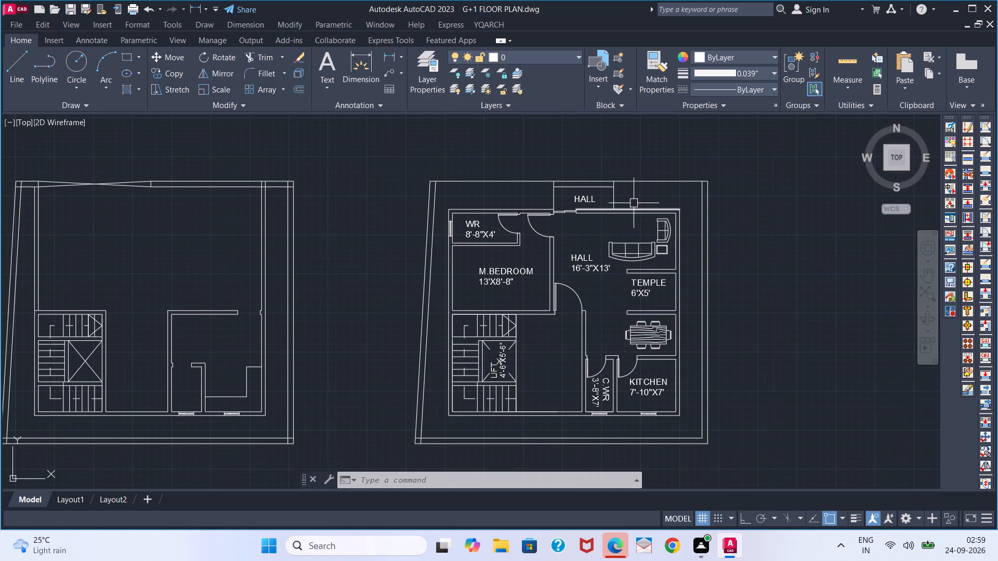
scroll(581, 200, up, 1)
double_click(580, 200)
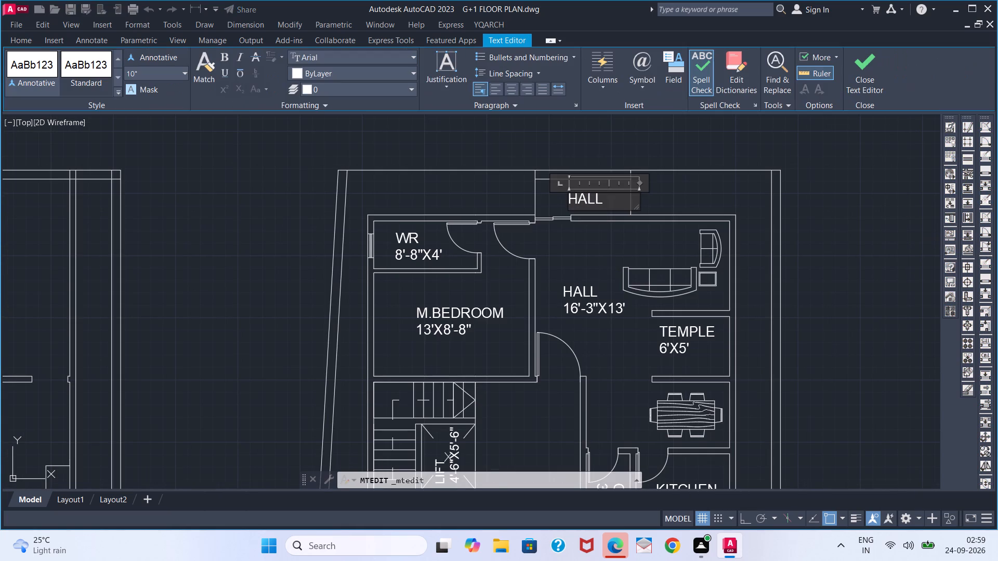
click(603, 202)
key(BackSpace)
key(BackSpace)
key(BackSpace)
key(BackSpace)
text(BALCO)
text(NY)
key(Return)
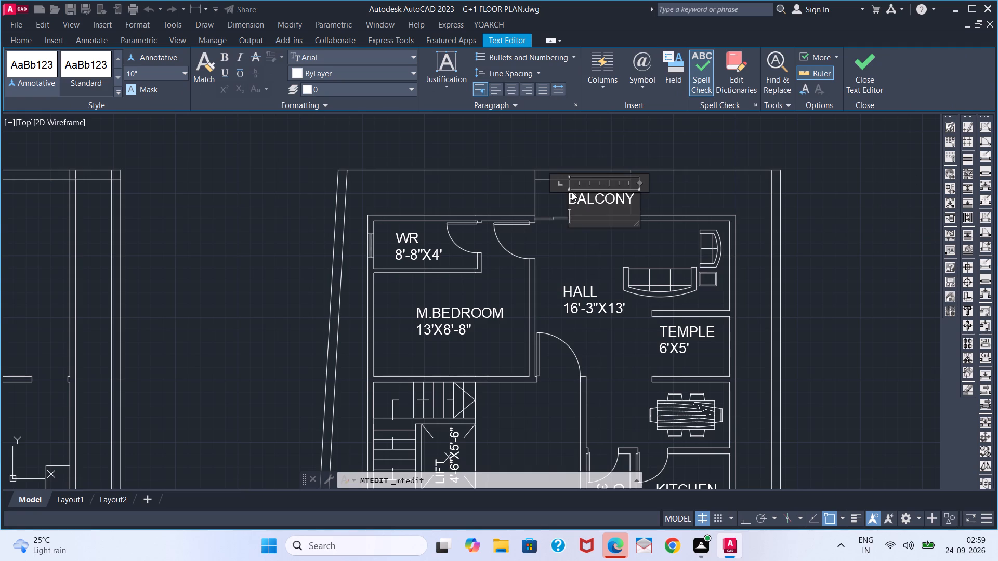
text(3')
key(BackSpace)
key(BackSpace)
text(8')
text(X3')
click(490, 207)
Move the BALCONY 8'X3' label up and to the west so both lines fit inside the balcony outline.
click(597, 196)
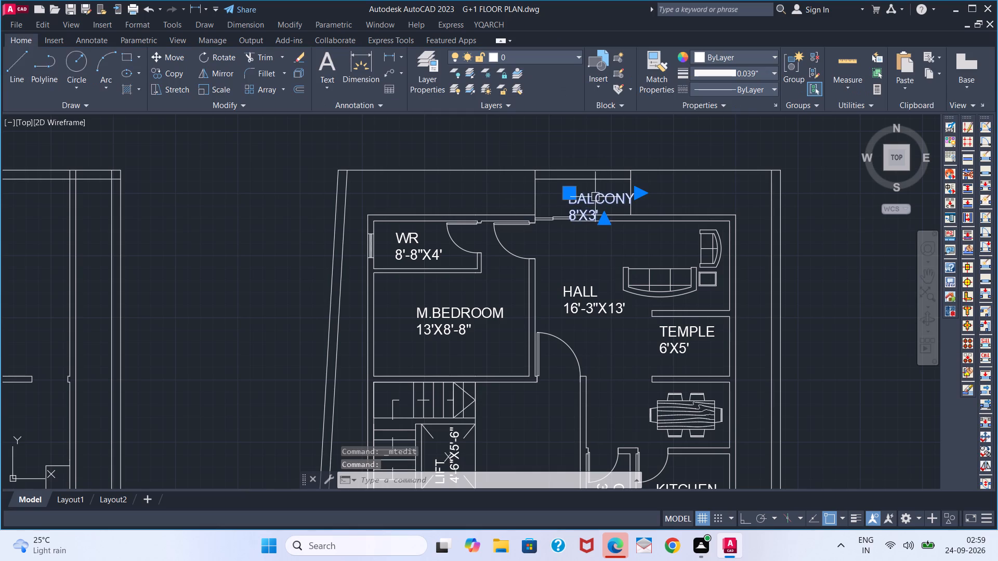
click(575, 195)
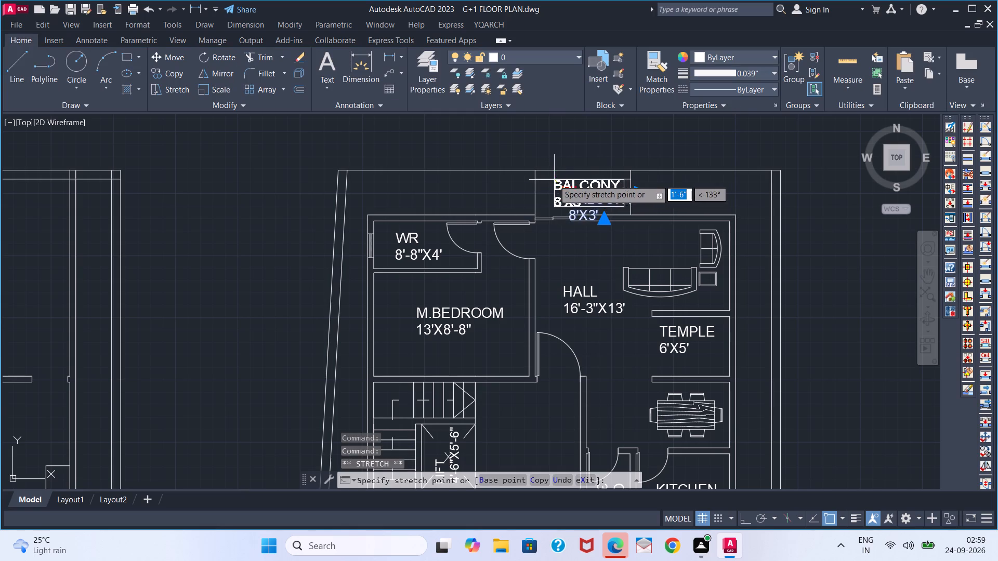
scroll(542, 184, up, 4)
click(539, 186)
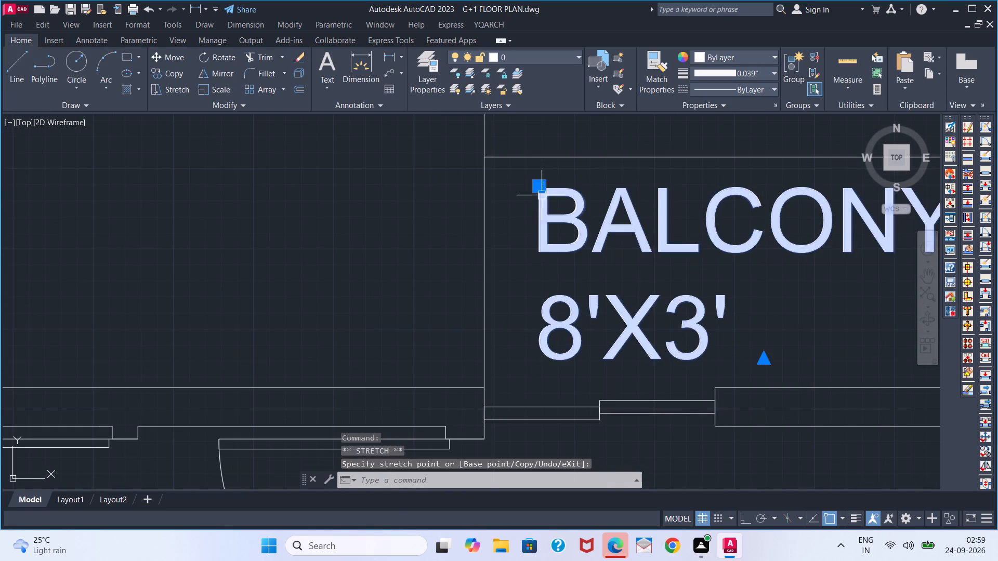
scroll(542, 210, down, 3)
click(617, 311)
key(Escape)
key(grave)
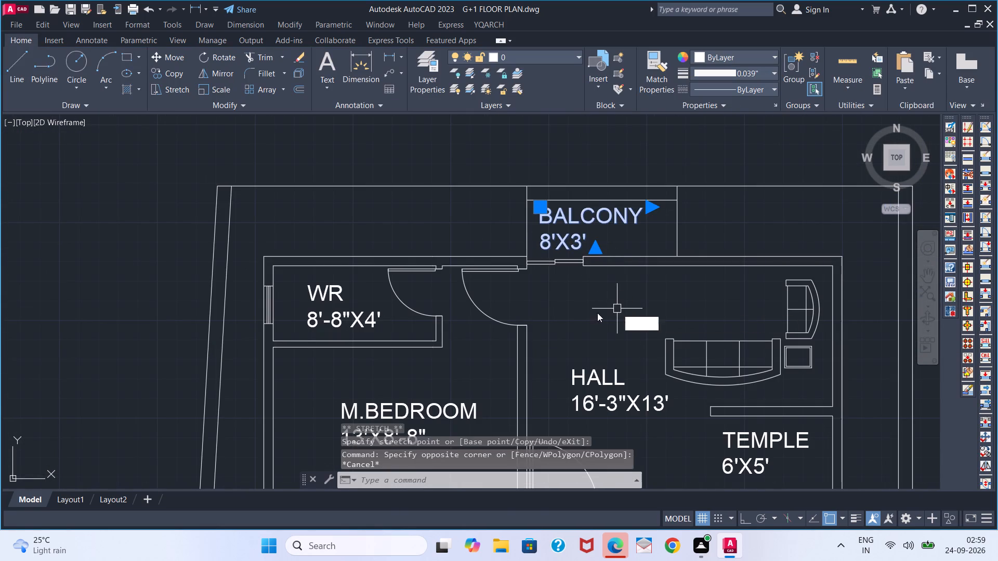
key(Escape)
key(Escape)
Review the labelled plan, its balcony area and the adjacent unlabelled plan.
scroll(595, 314, down, 1)
middle_drag(553, 315, 601, 231)
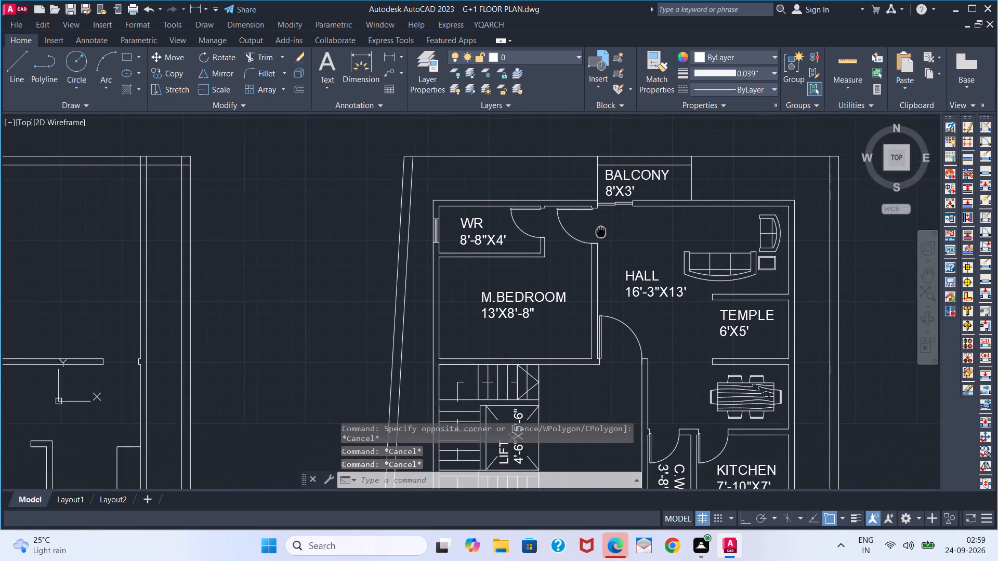
scroll(544, 245, down, 2)
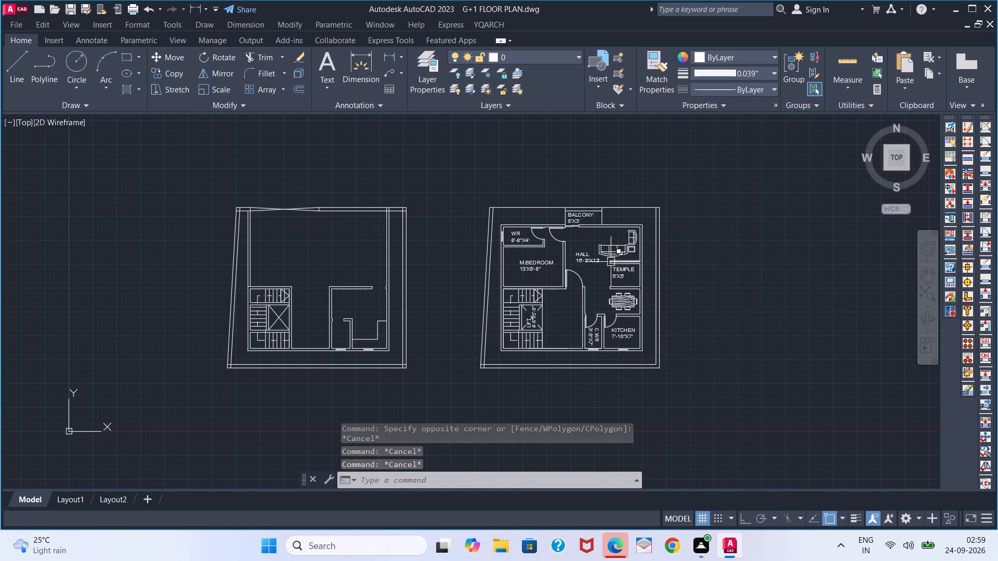
scroll(585, 203, up, 2)
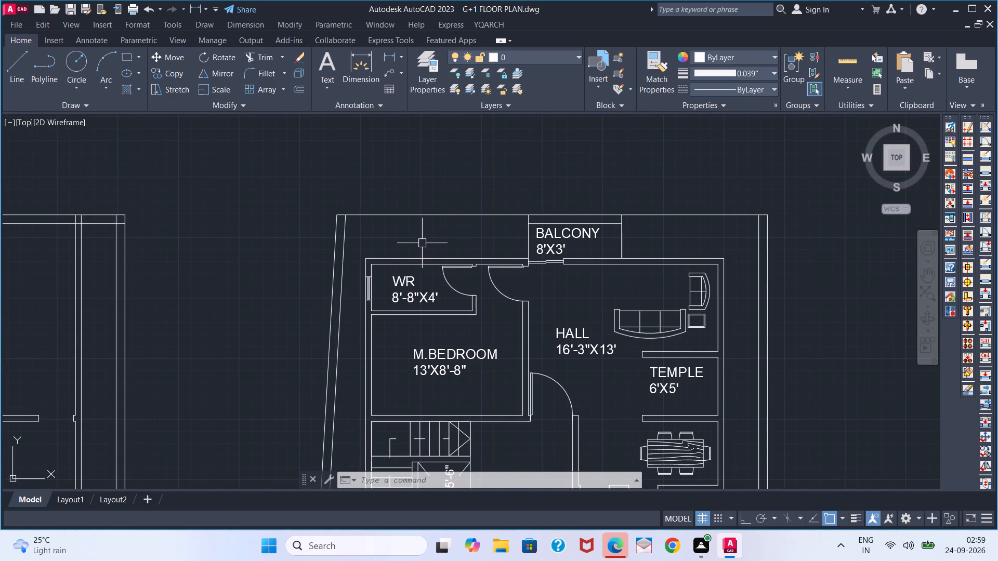
scroll(461, 265, down, 1)
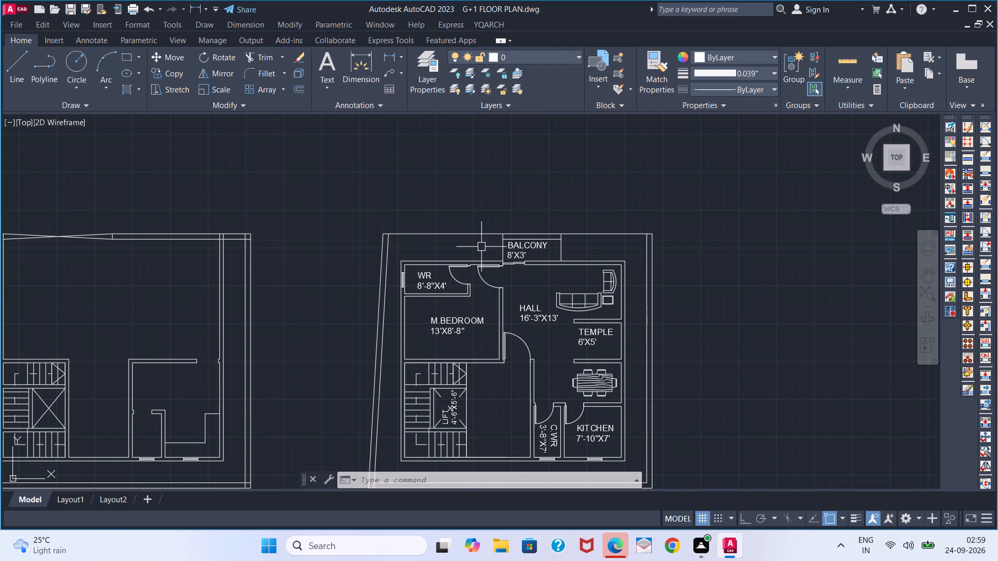
scroll(441, 267, down, 1)
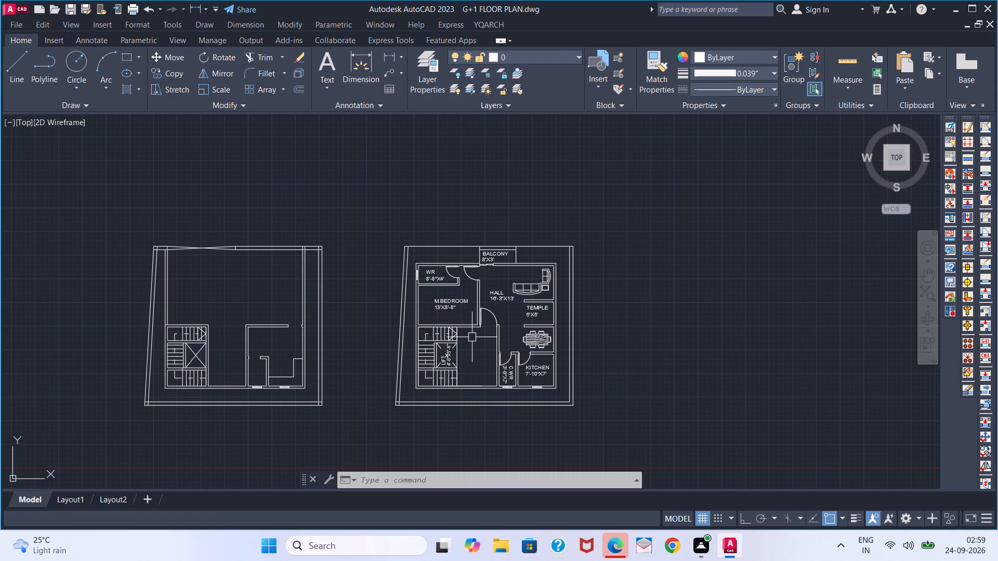
middle_drag(477, 345, 562, 364)
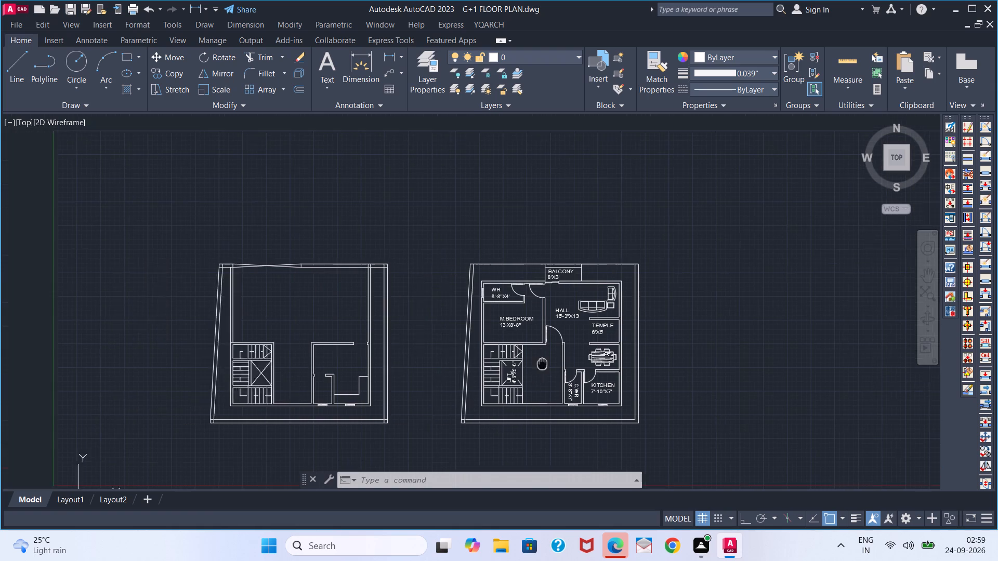
middle_drag(562, 364, 563, 364)
key(h)
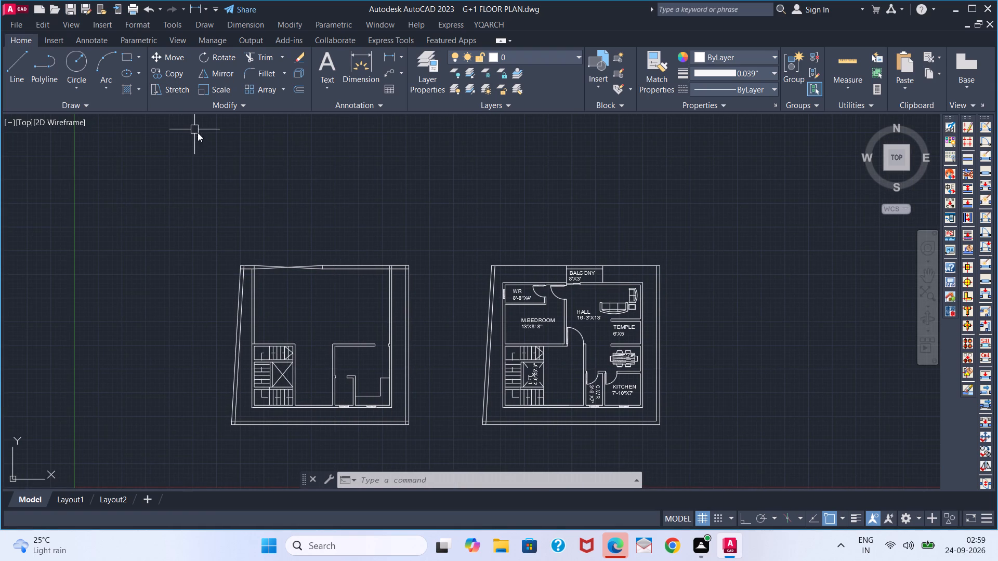
Hatch the walls around M.BEDROOM and the staircase of the labelled plan with a solid fill in grey 99,100,102.
click(241, 157)
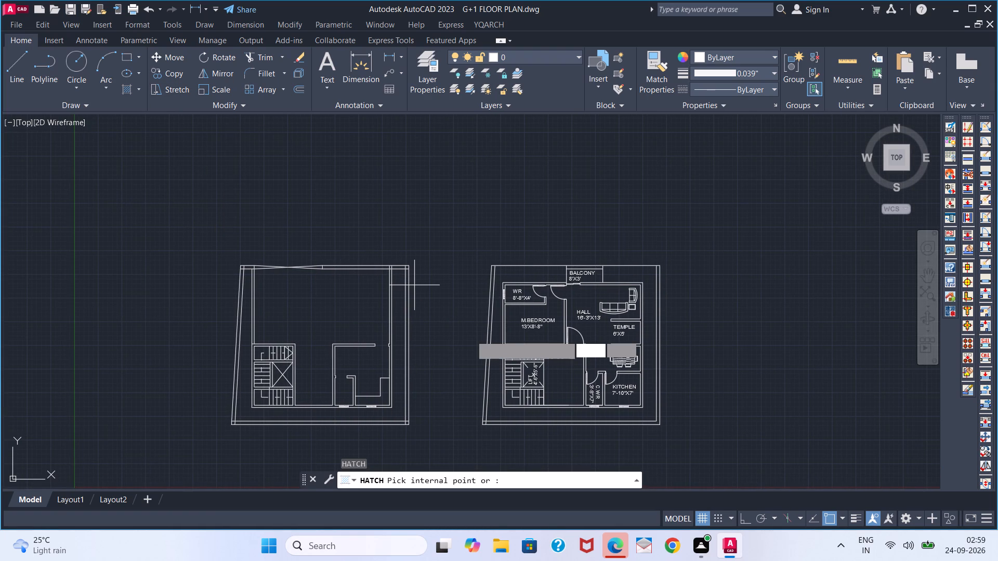
click(118, 73)
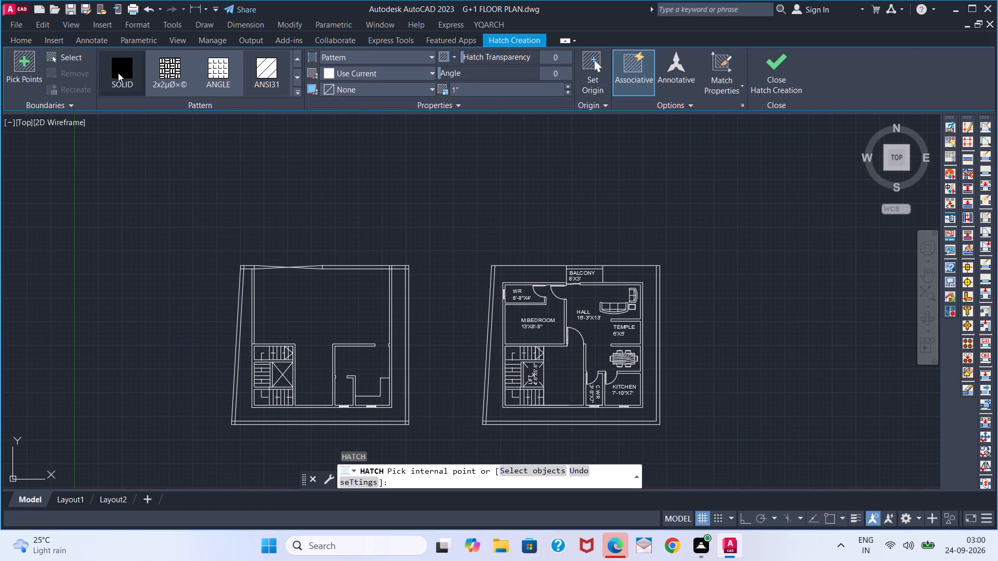
click(331, 69)
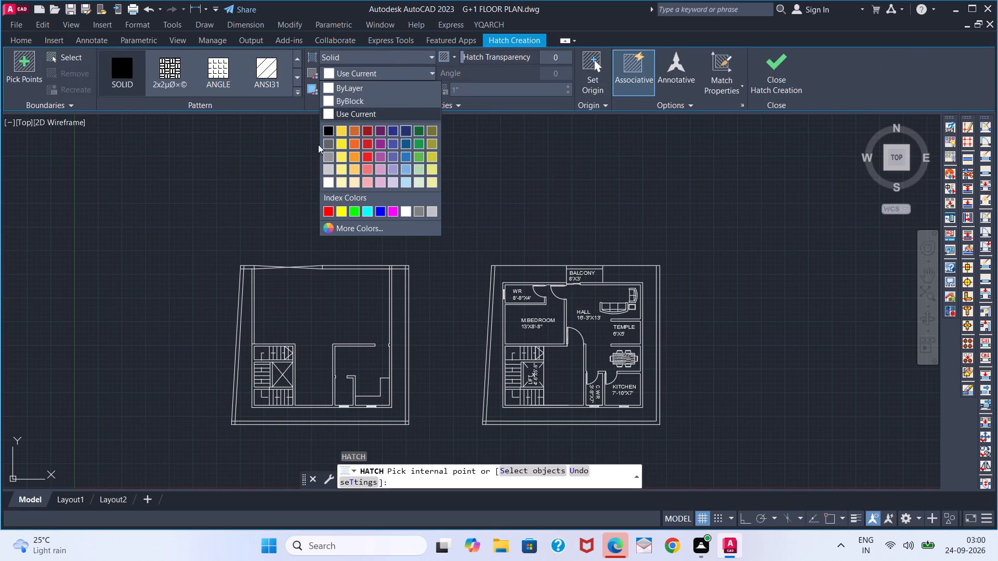
click(324, 144)
scroll(531, 407, up, 2)
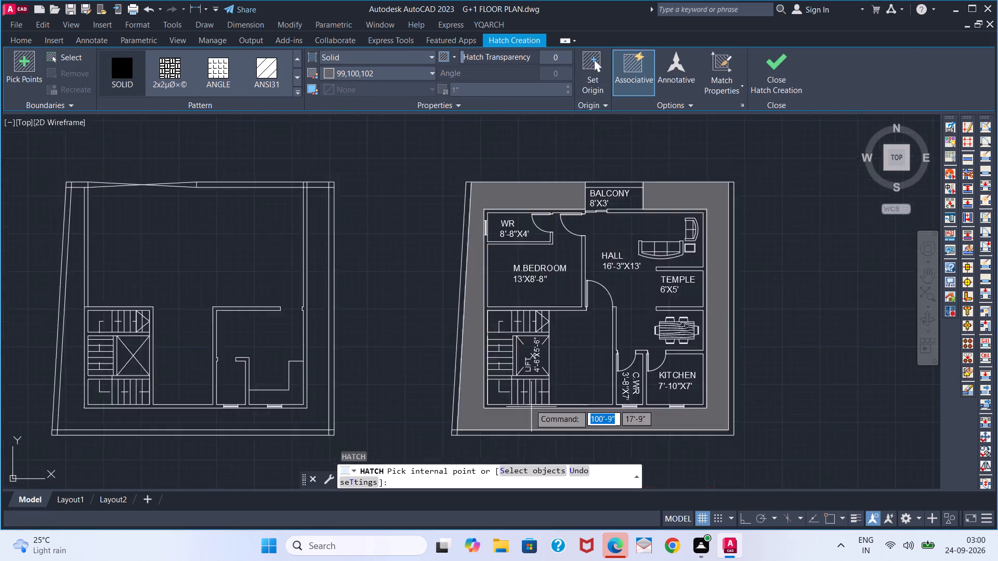
scroll(526, 403, up, 1)
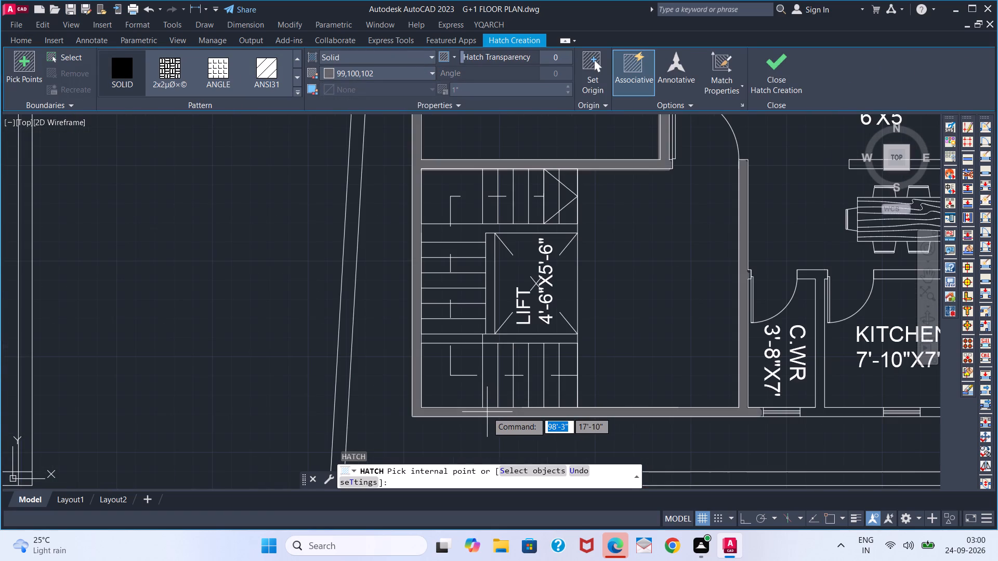
click(487, 412)
Extend the grey solid hatch to the C.WR and KITCHEN walls, the east and north outer walls, and the wall north of WR.
scroll(615, 403, down, 2)
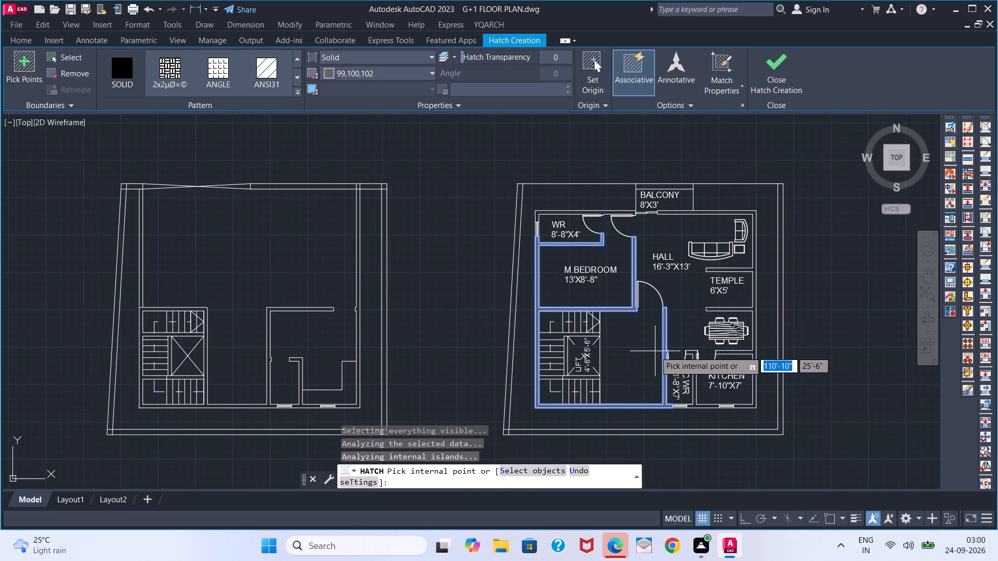
middle_drag(654, 351, 527, 296)
scroll(545, 348, up, 3)
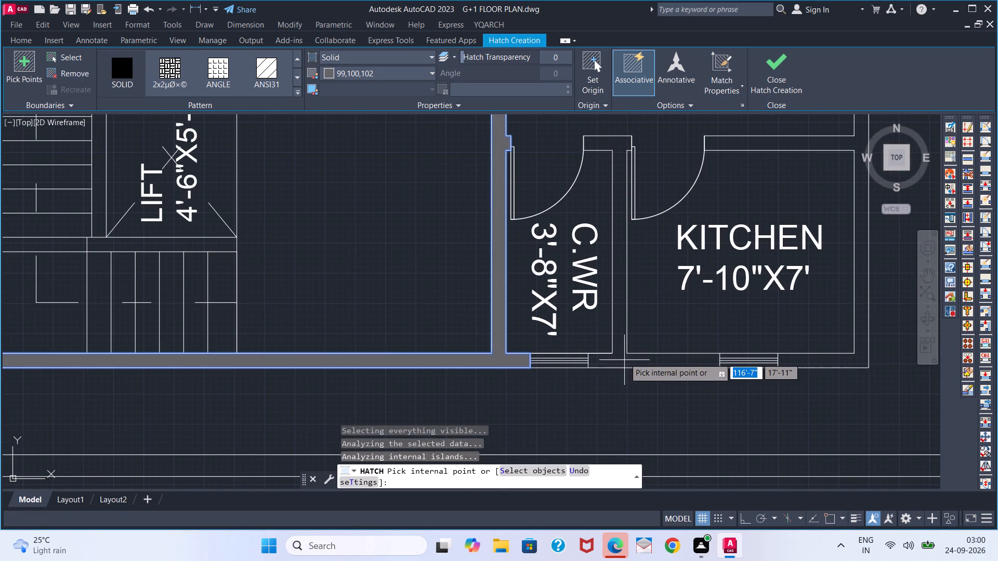
click(622, 359)
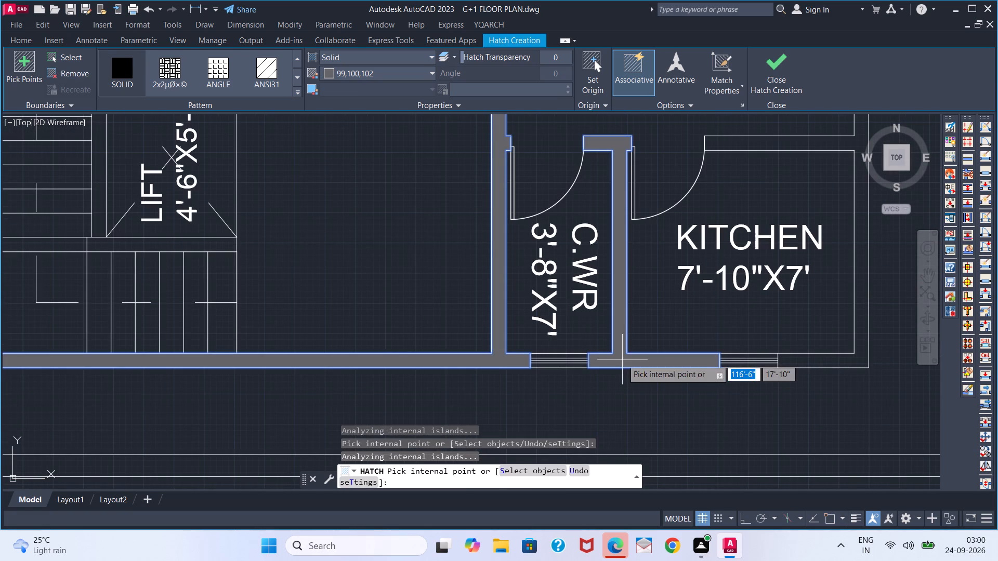
click(841, 358)
scroll(797, 337, down, 1)
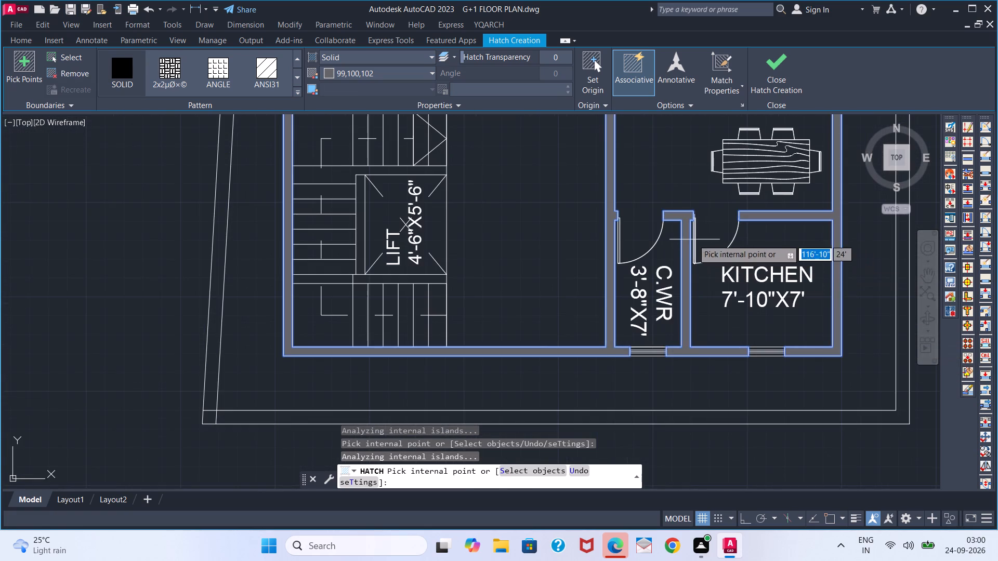
middle_drag(650, 218, 629, 392)
scroll(627, 311, down, 2)
scroll(498, 201, up, 2)
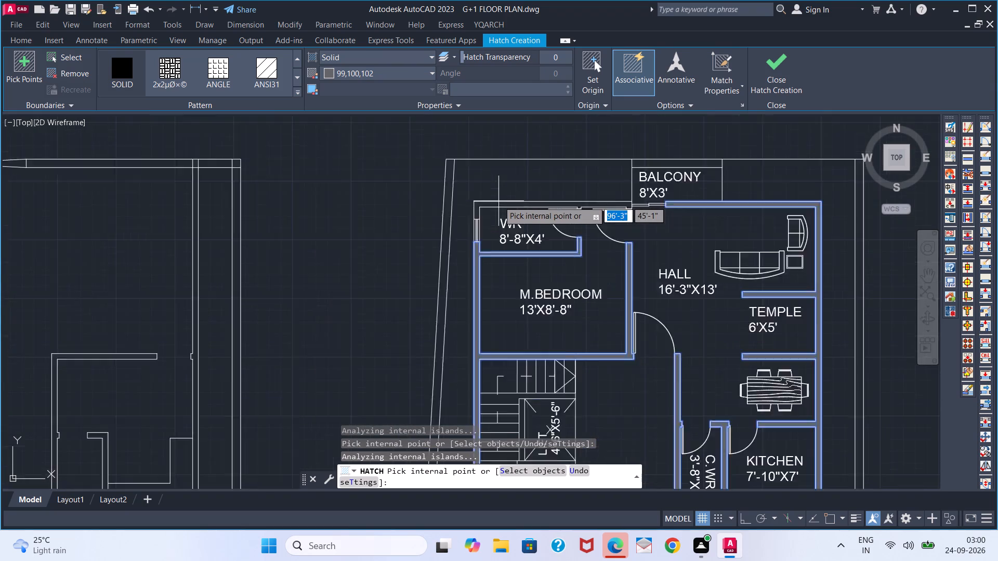
scroll(498, 201, up, 1)
click(495, 206)
scroll(495, 219, down, 2)
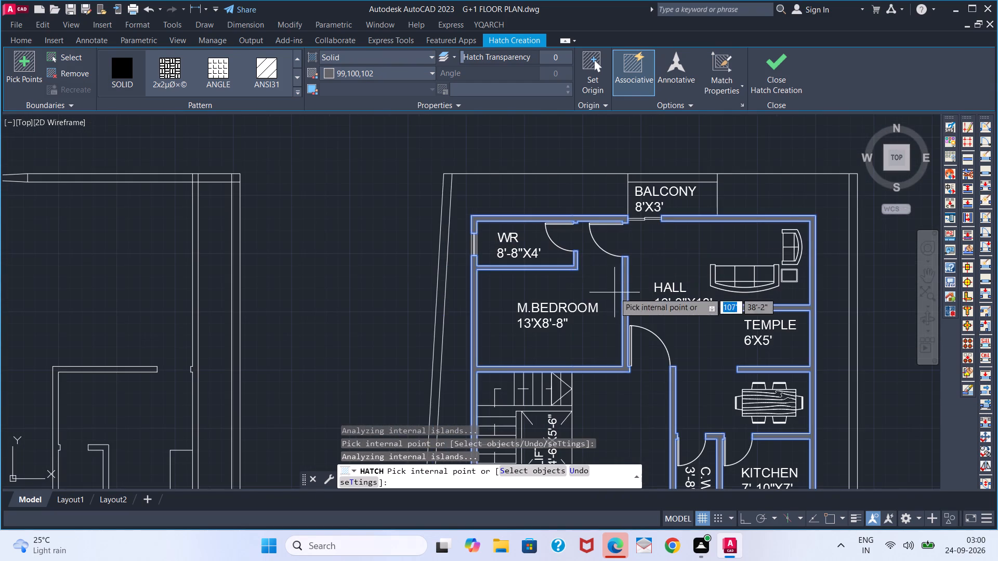
click(777, 78)
Hatch the floors of M.BEDROOM and the HALL, including the temple and dining areas, with solid black 0,0,0.
scroll(685, 314, down, 1)
middle_drag(647, 351, 561, 219)
middle_drag(546, 260, 541, 282)
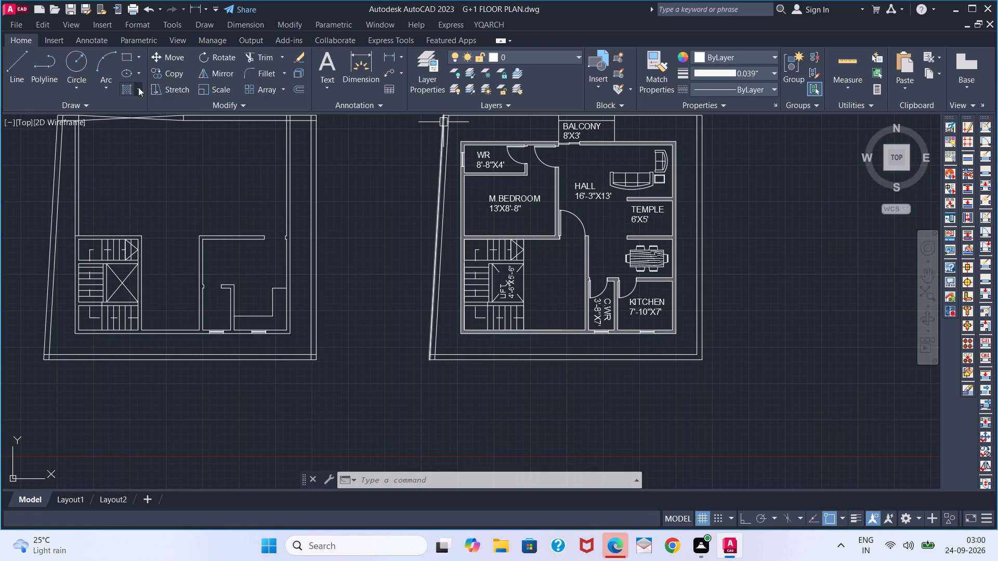
click(124, 87)
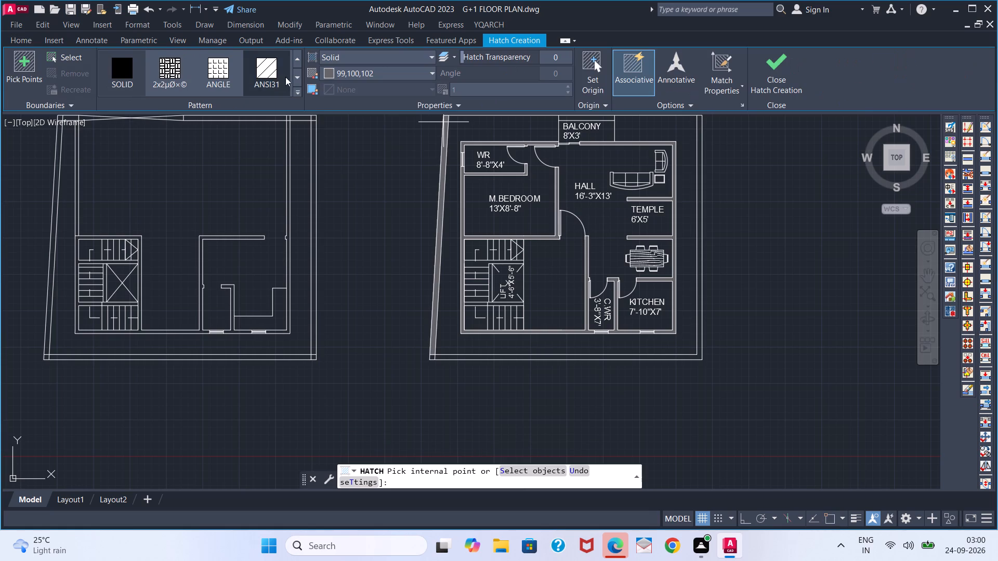
click(112, 79)
click(364, 73)
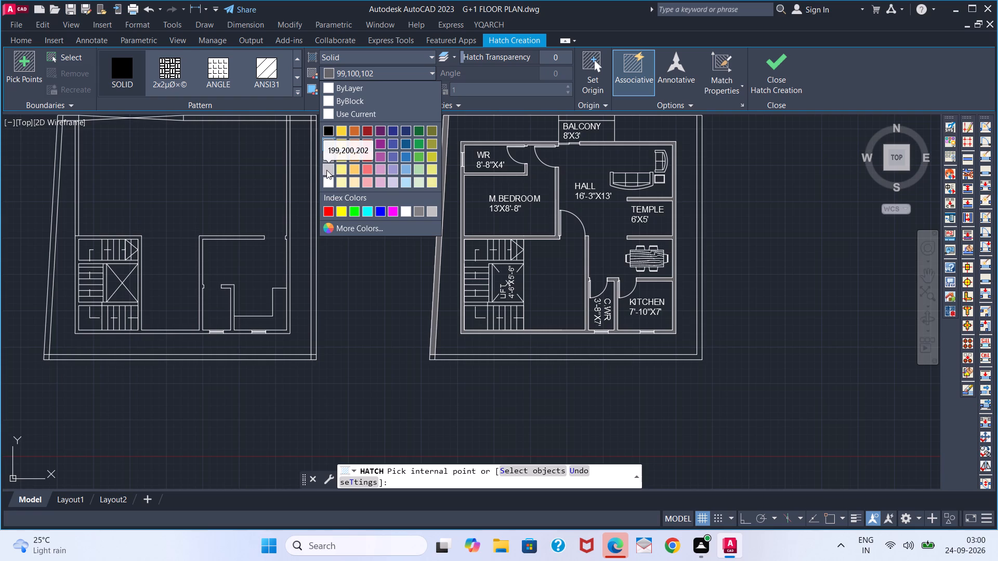
click(331, 131)
scroll(497, 238, up, 1)
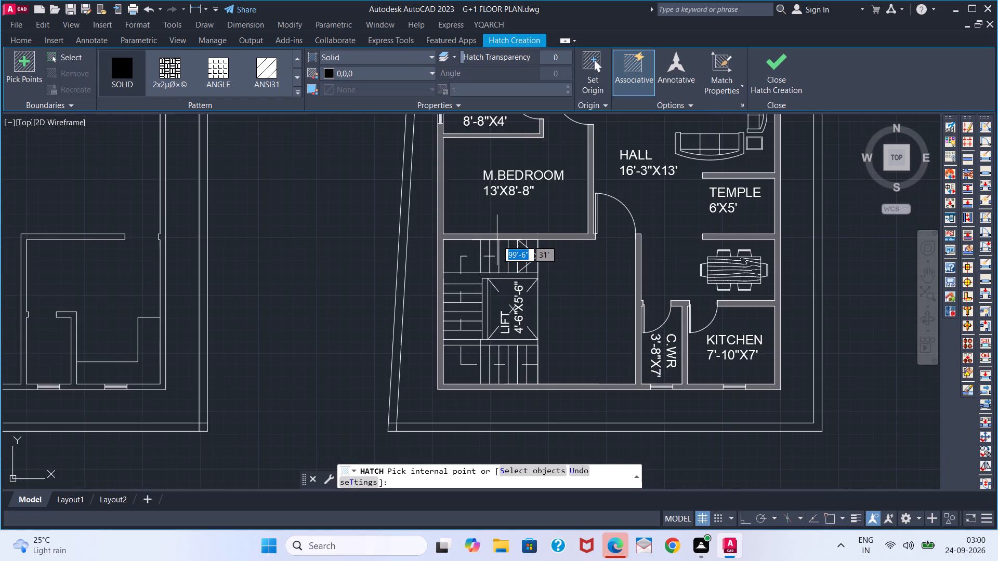
scroll(497, 240, up, 1)
scroll(489, 205, down, 2)
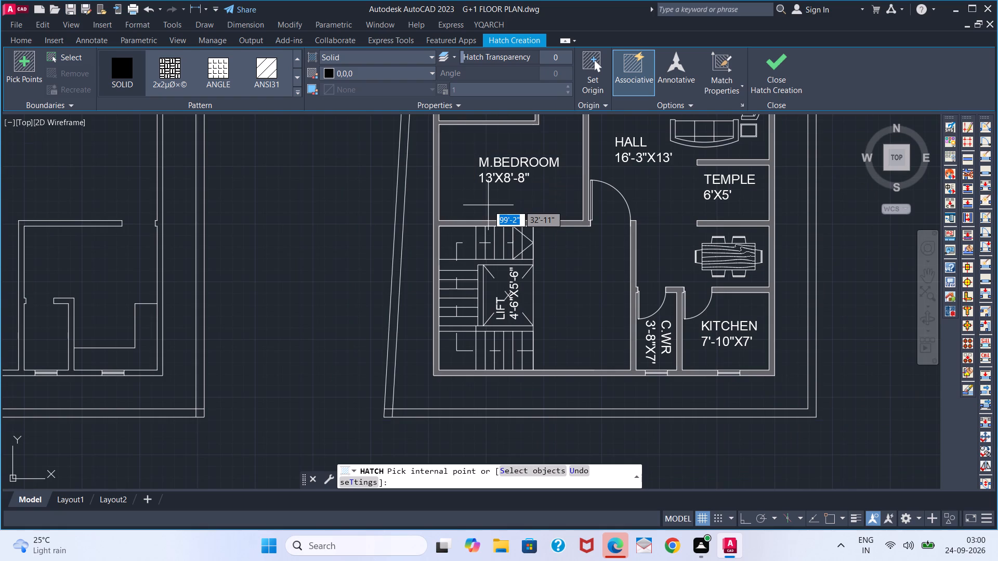
scroll(488, 201, down, 1)
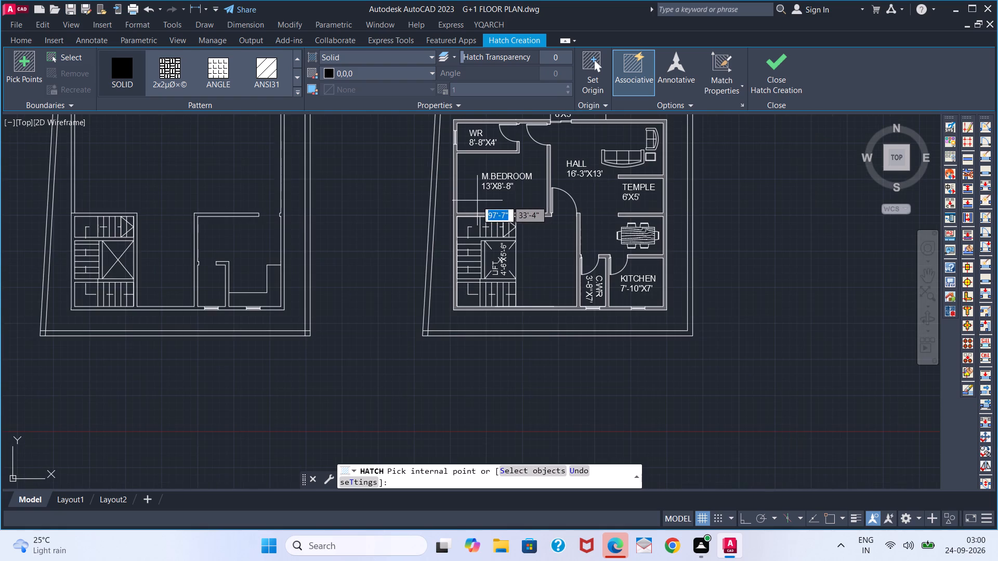
scroll(469, 197, down, 2)
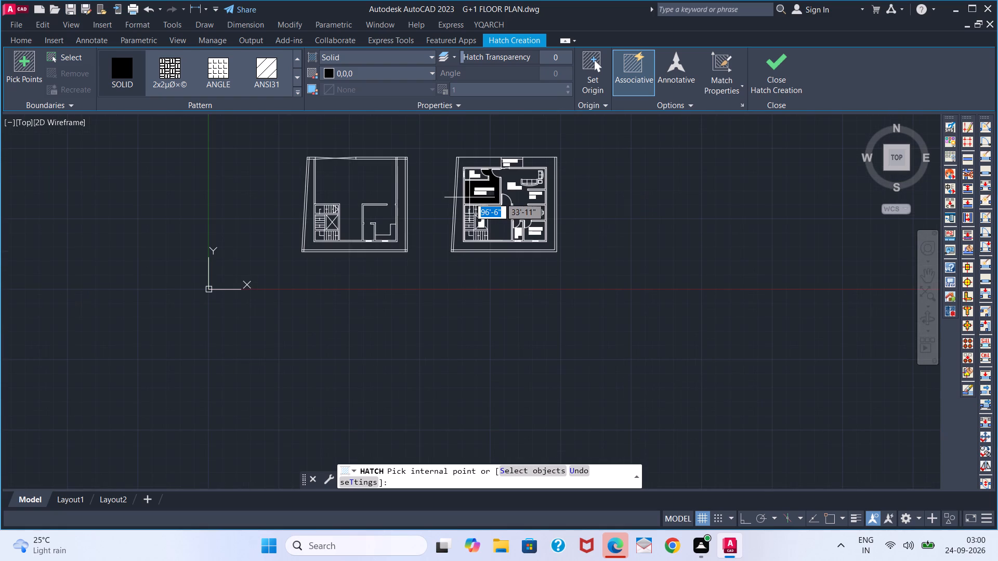
middle_drag(469, 198, 387, 202)
scroll(392, 202, up, 3)
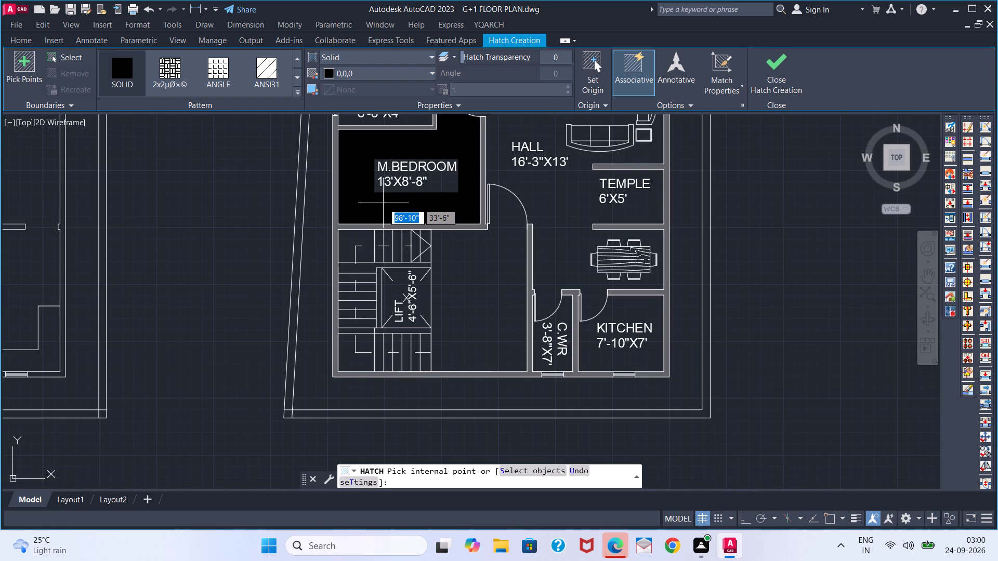
click(383, 203)
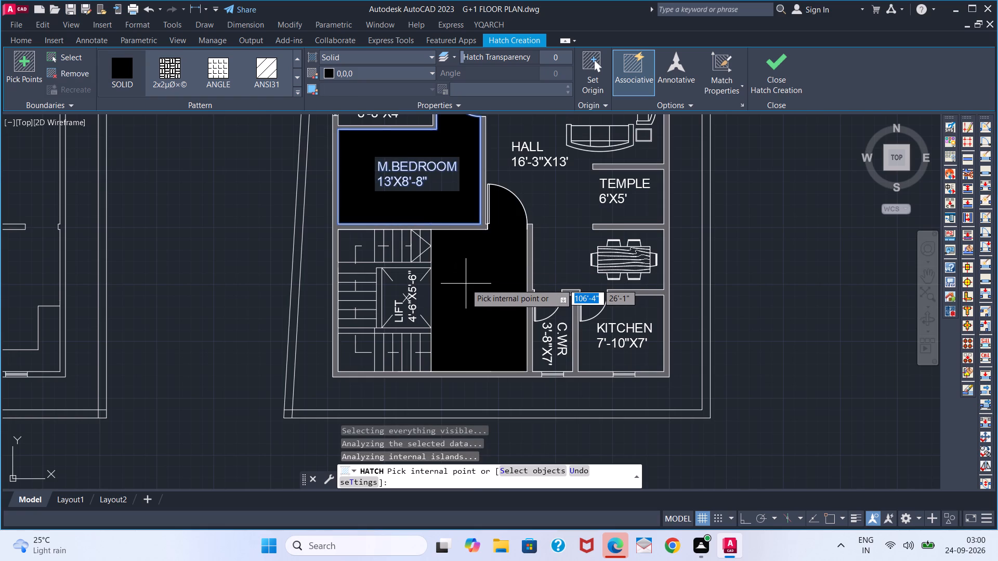
click(560, 216)
Add the KITCHEN, C.WR and WR floors to the solid black hatch.
scroll(560, 212, down, 1)
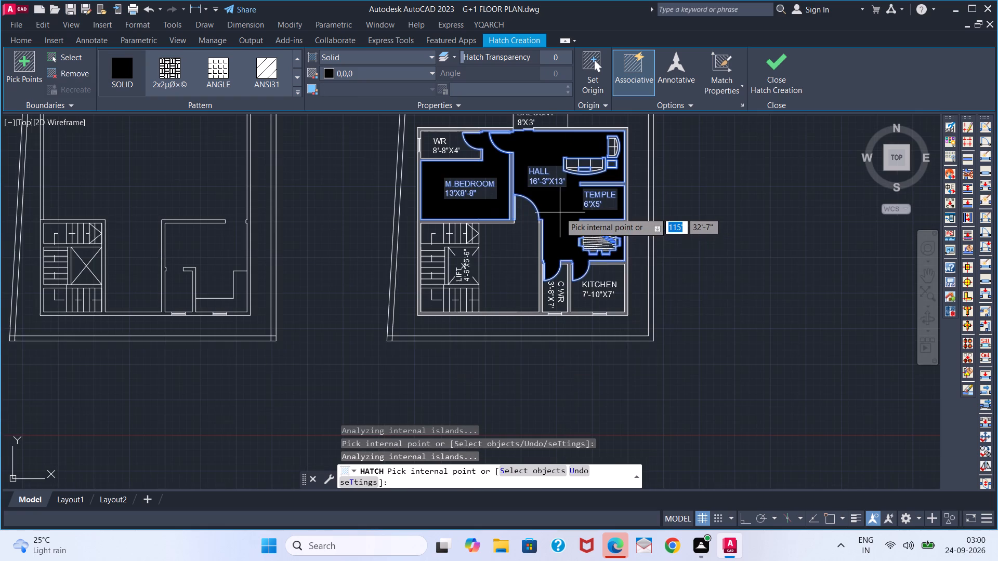
click(581, 298)
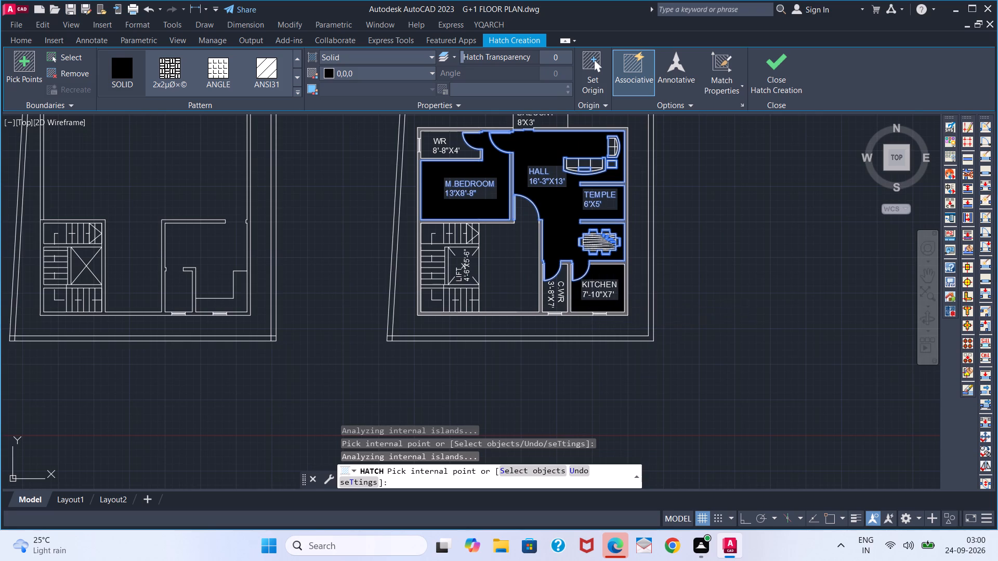
scroll(552, 277, up, 2)
click(563, 279)
scroll(514, 174, down, 1)
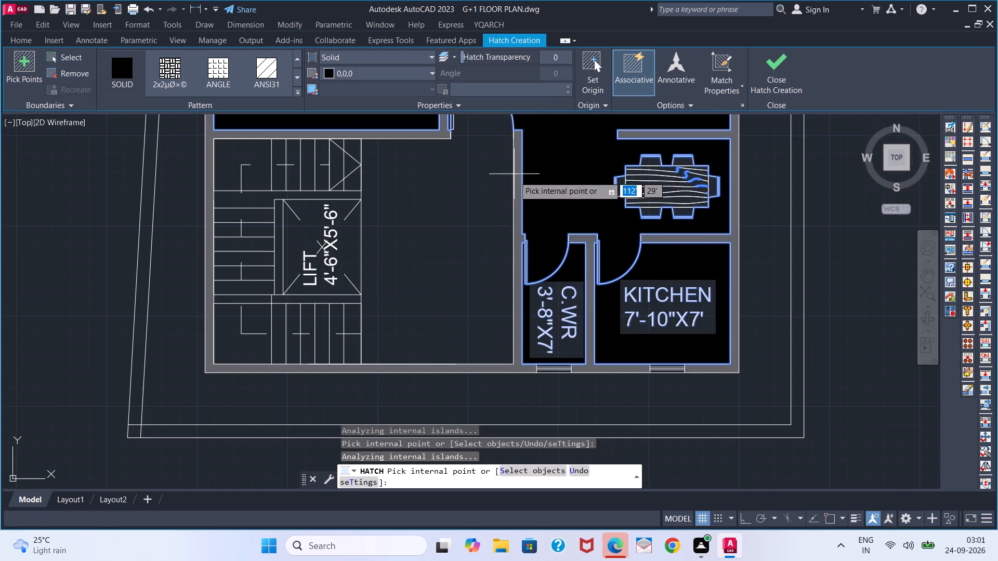
scroll(514, 182, down, 1)
middle_drag(481, 169, 482, 318)
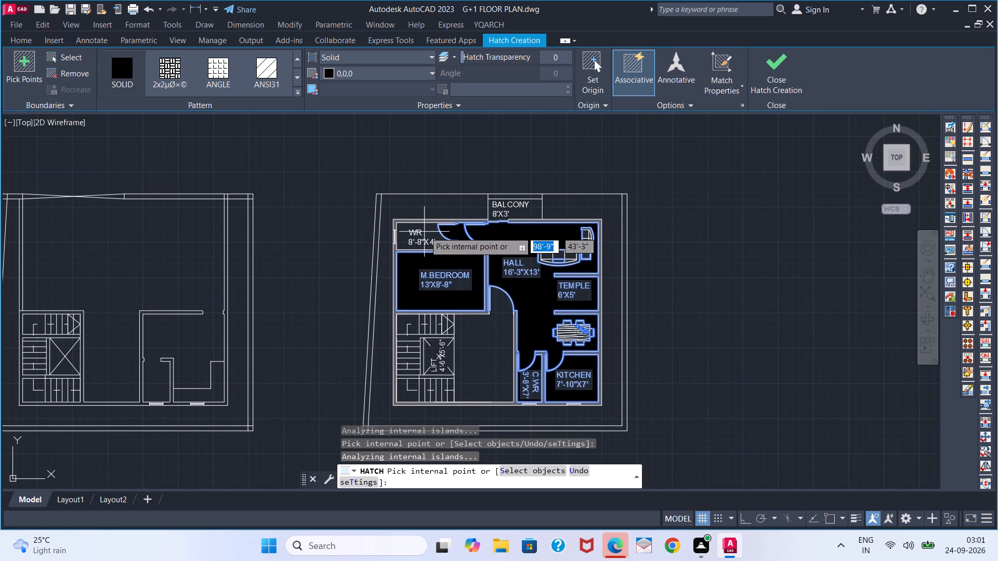
click(427, 232)
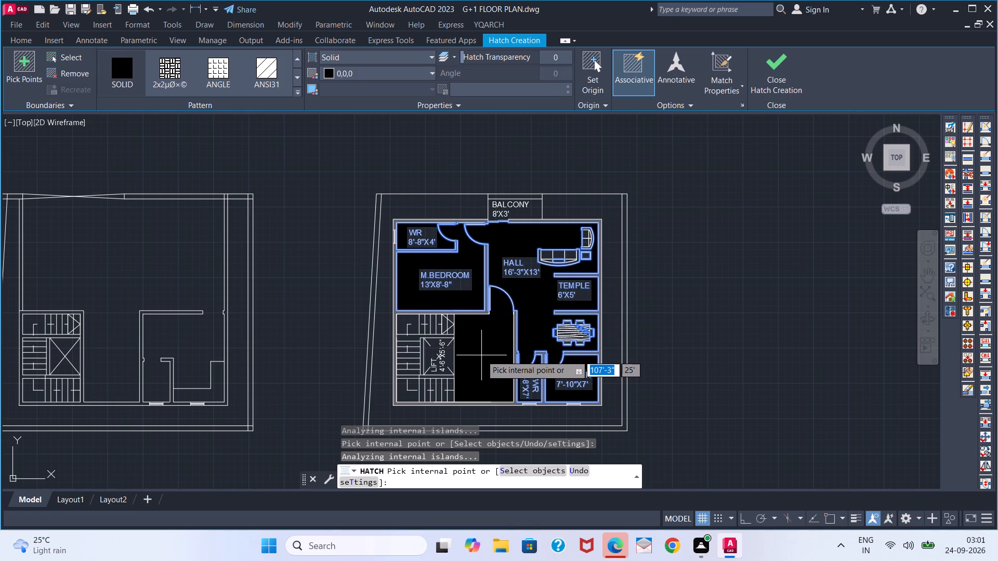
key(Escape)
Set the solid hatch colour to green 88,186,72 for the open space around the building.
middle_drag(455, 350, 396, 294)
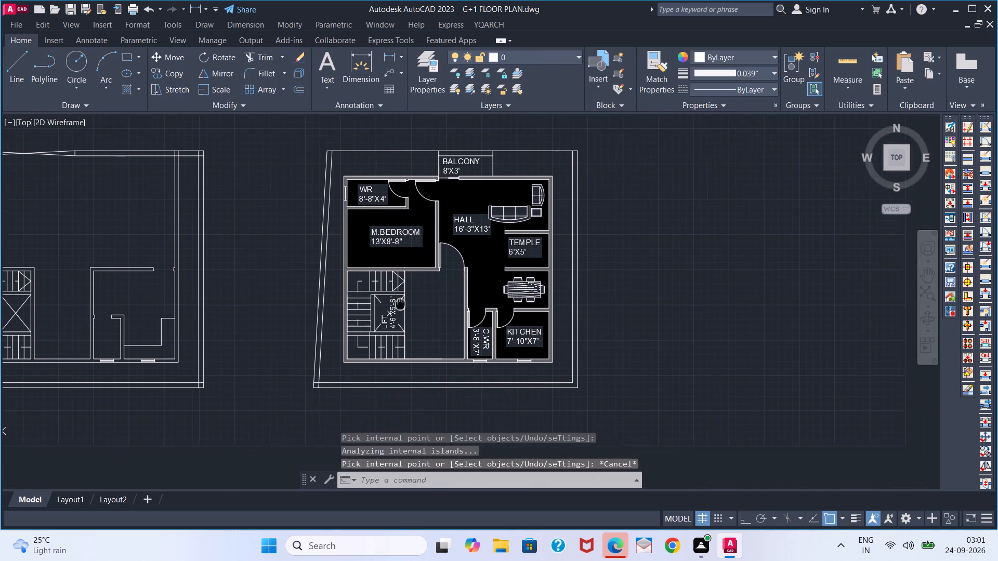
middle_drag(396, 294, 395, 293)
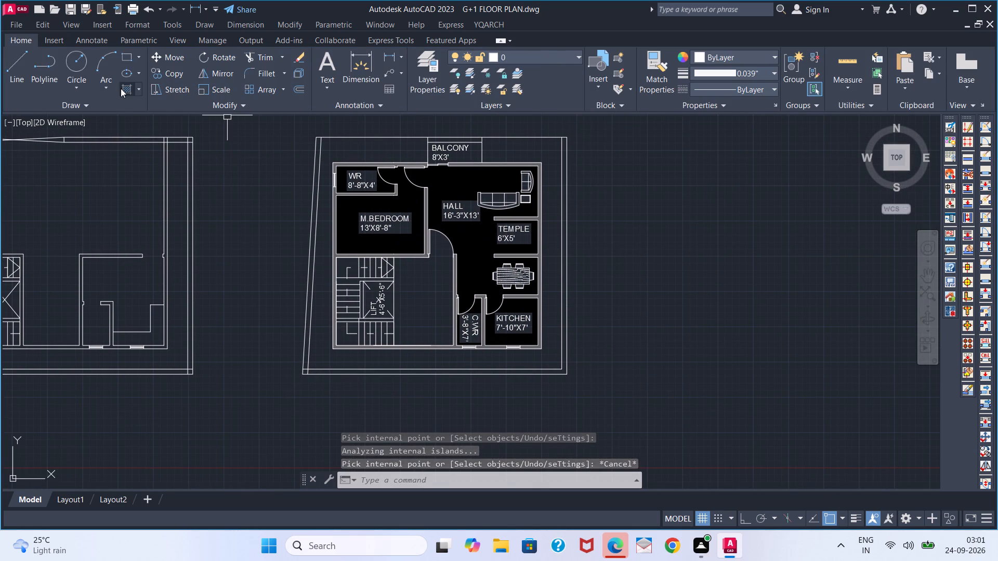
click(126, 90)
click(129, 84)
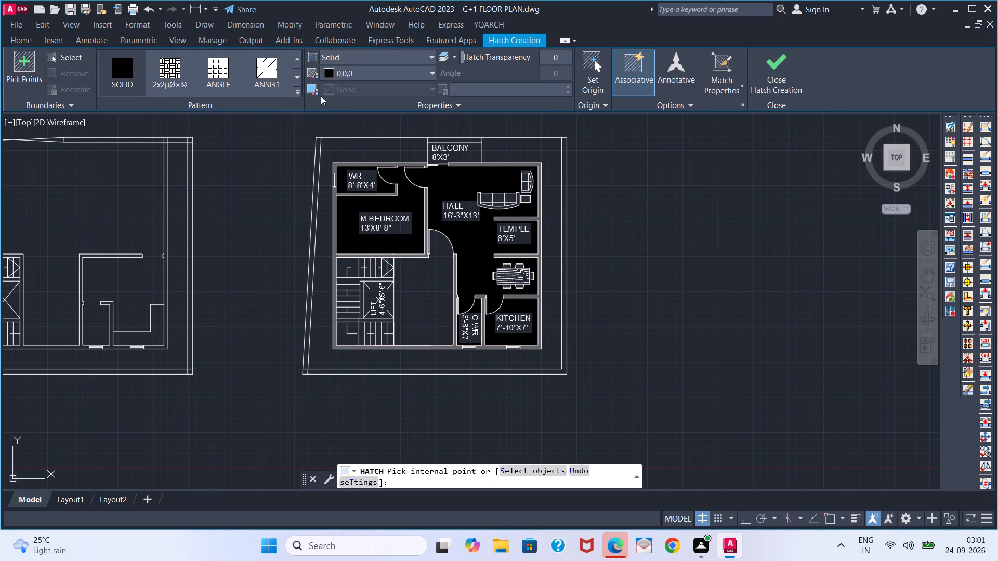
click(355, 75)
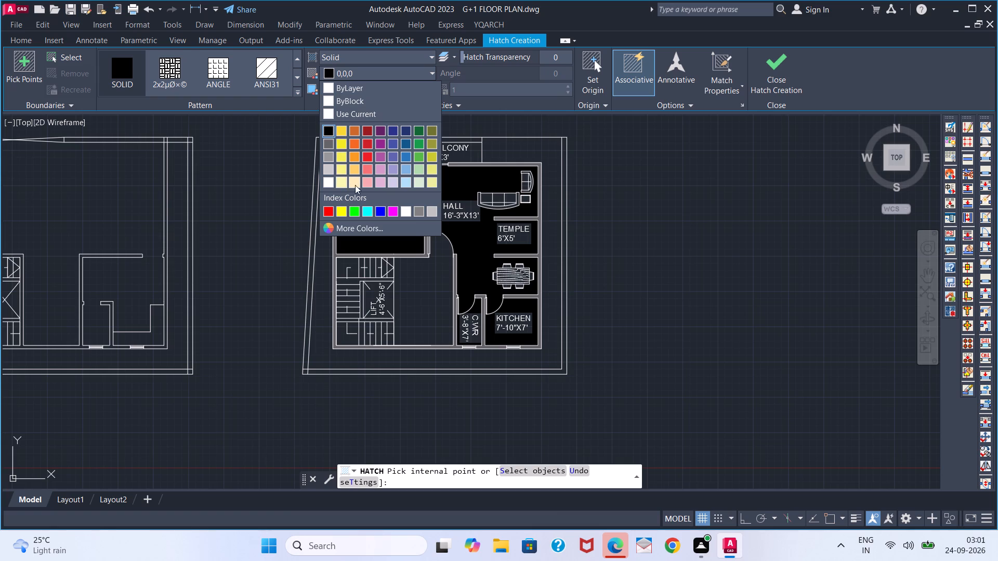
click(421, 158)
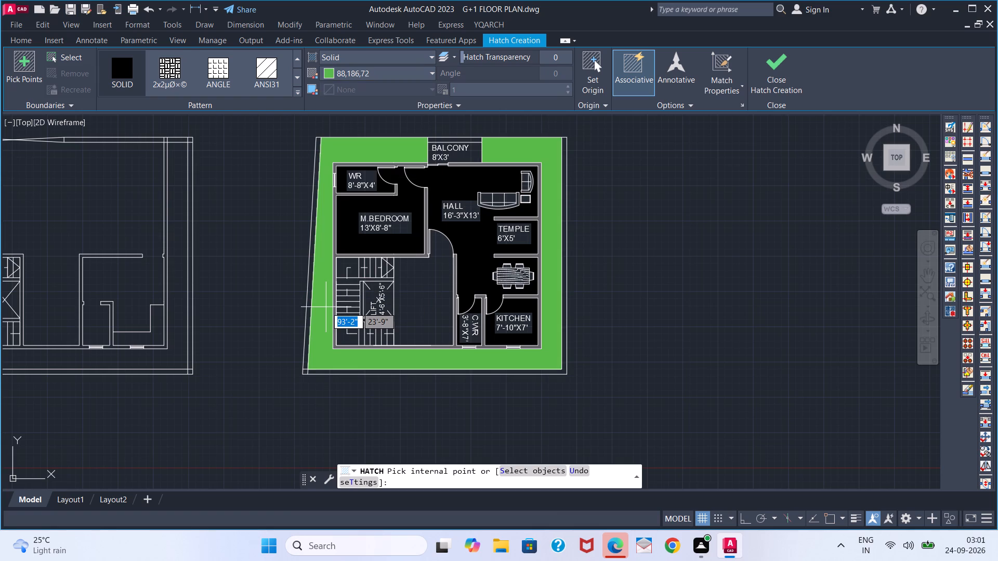
key(Escape)
Draw lines from the building's northwest and northeast corners to the north plot boundary, joined along that boundary.
key(l)
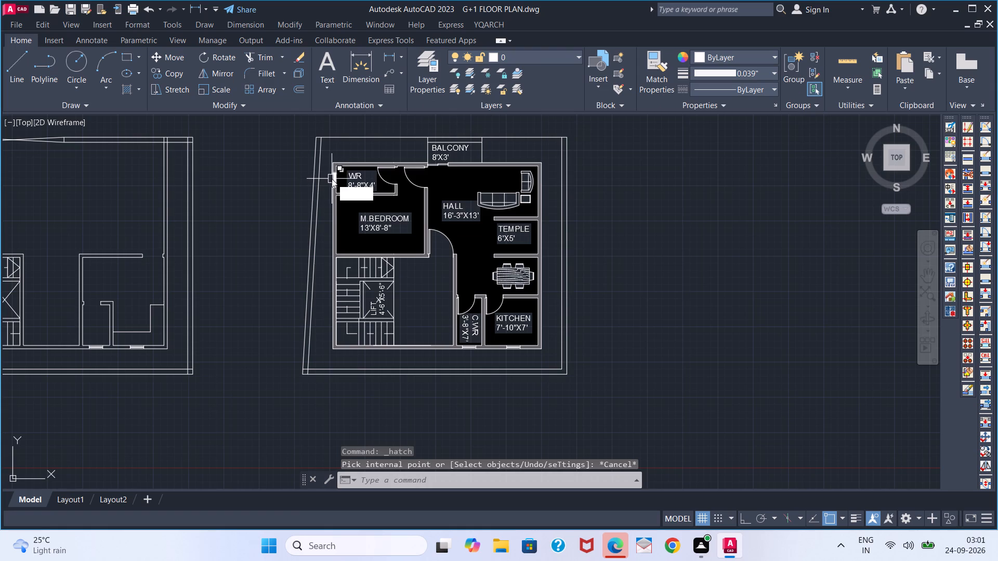
key(Return)
click(324, 162)
click(329, 140)
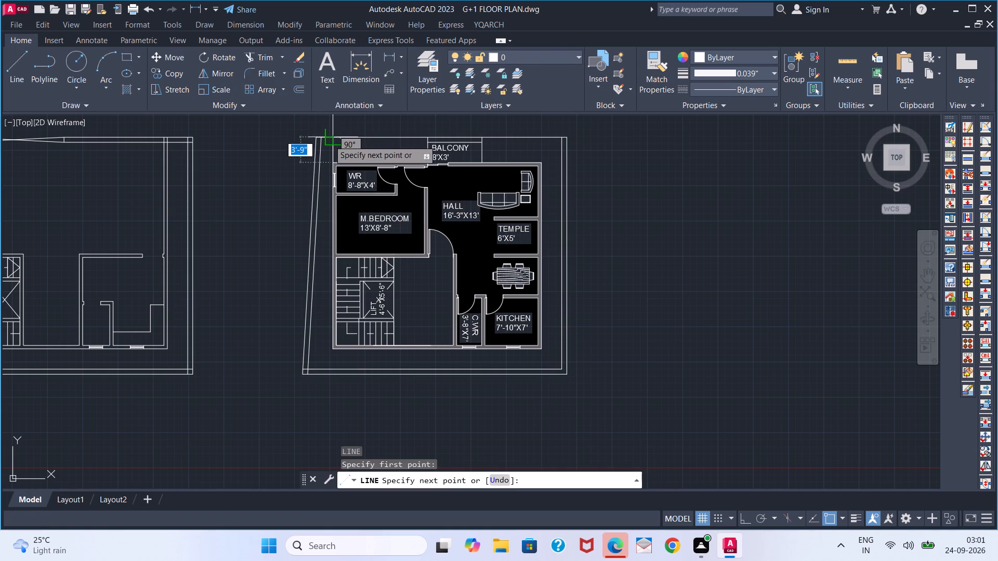
click(542, 136)
click(542, 163)
key(space)
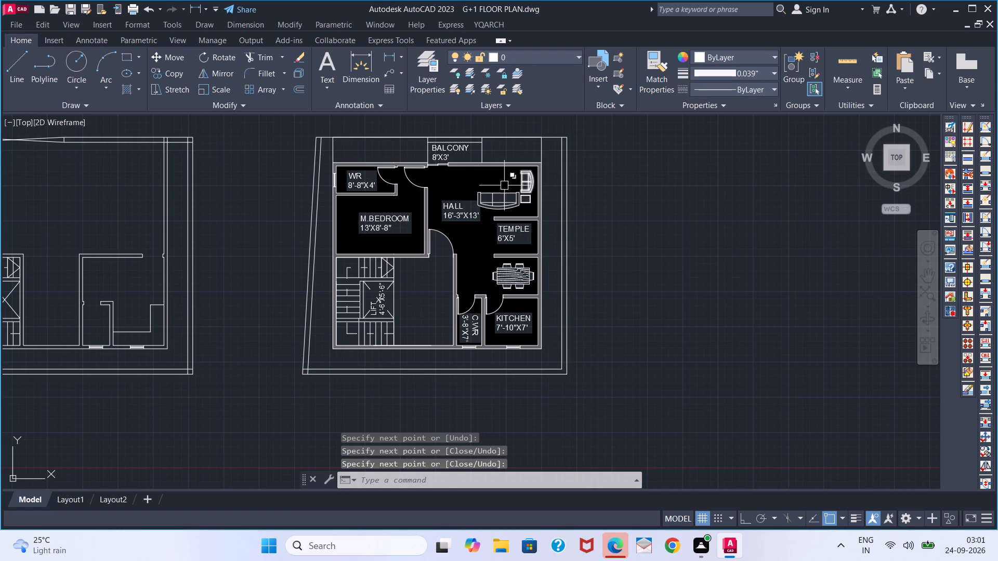
Hatch the open space around the west, south and east sides of the building with solid green 88,186,72.
click(128, 91)
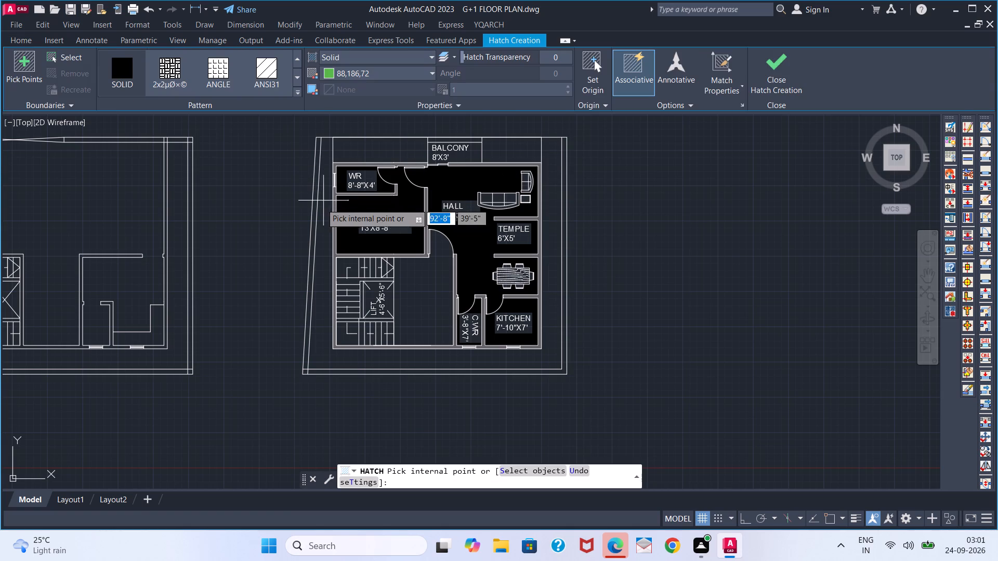
click(319, 241)
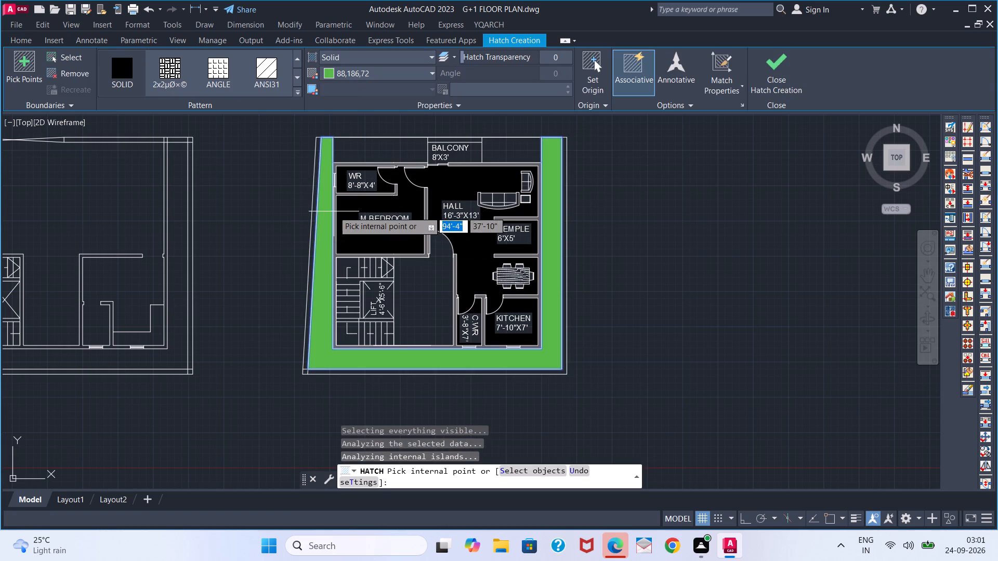
key(Escape)
Copy the LIFT 4'-6"X5'-6" label from the hatched plan straight across into the lift shaft of the unhatched plan.
scroll(338, 150, up, 2)
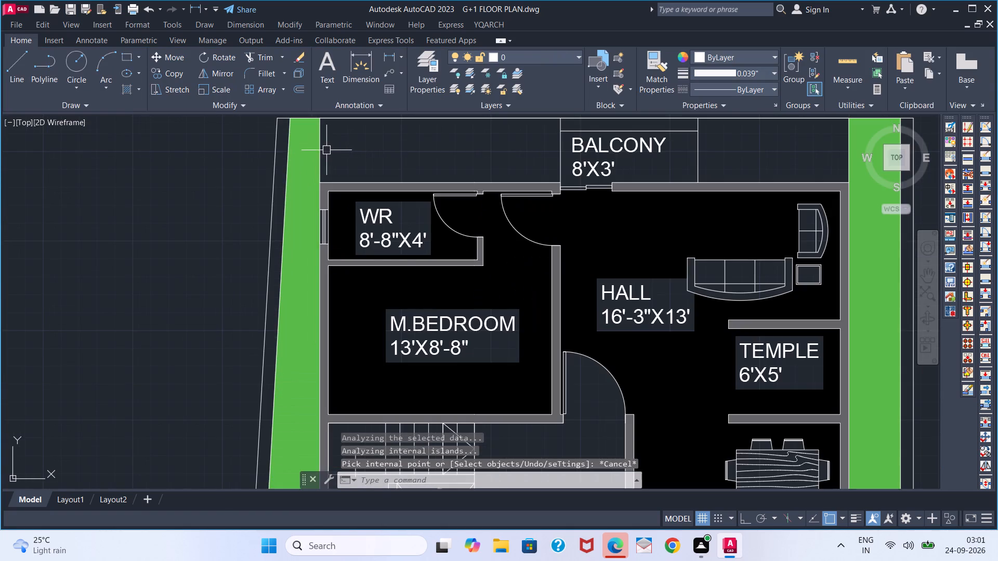
scroll(334, 150, down, 3)
middle_drag(398, 153, 412, 154)
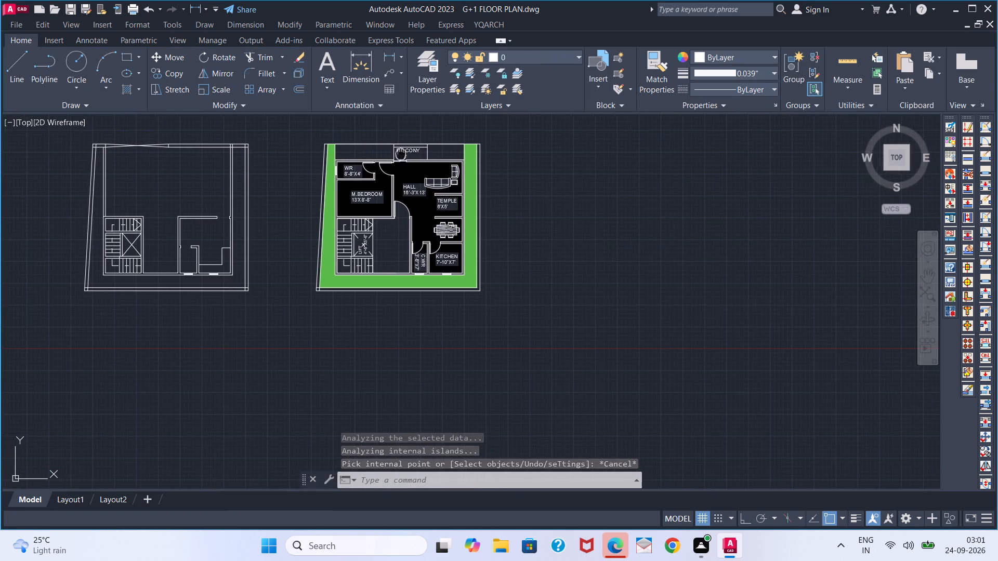
middle_drag(412, 154, 689, 153)
middle_drag(431, 188, 431, 202)
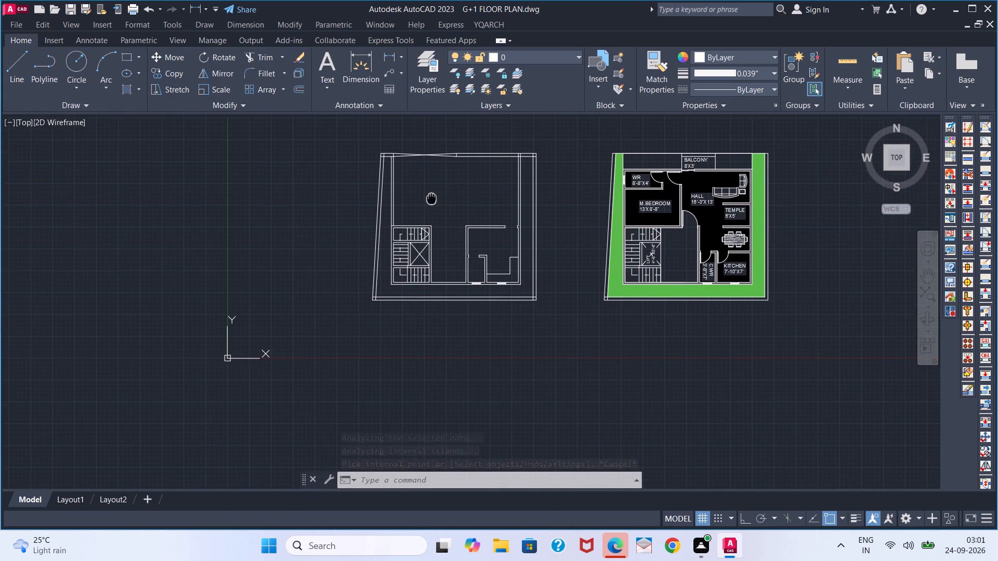
middle_drag(431, 202, 430, 208)
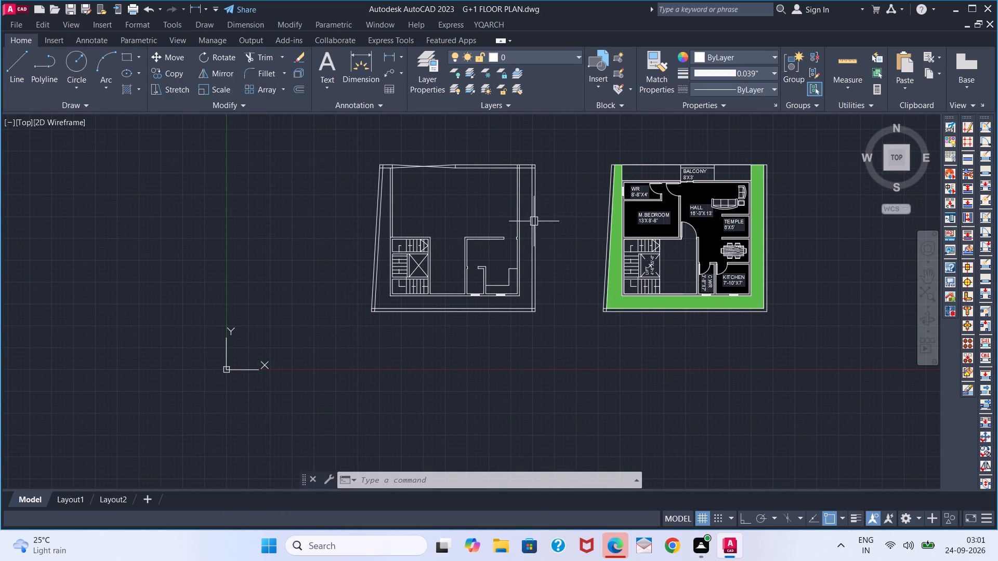
scroll(484, 217, up, 1)
scroll(480, 215, down, 1)
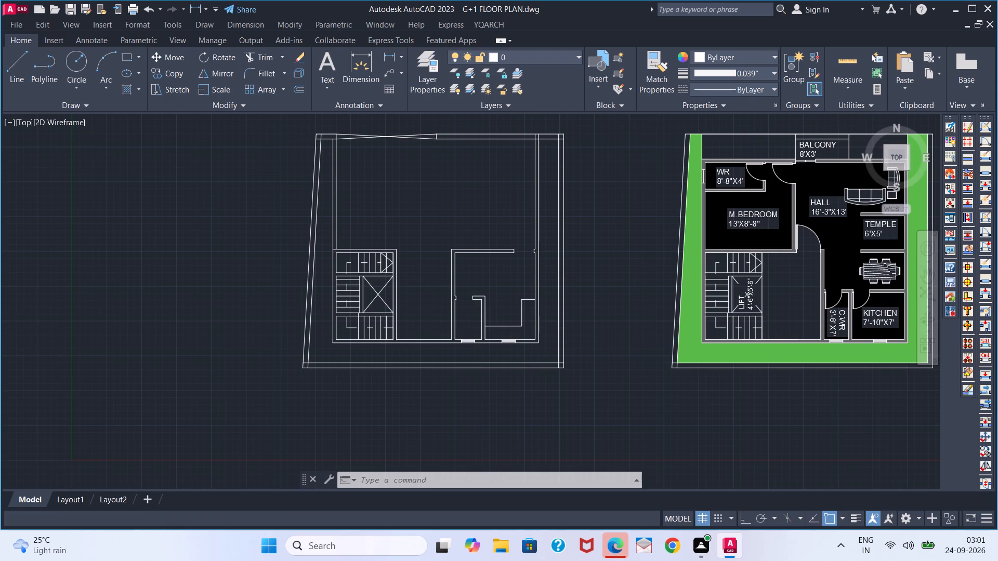
scroll(447, 218, up, 2)
scroll(526, 241, down, 1)
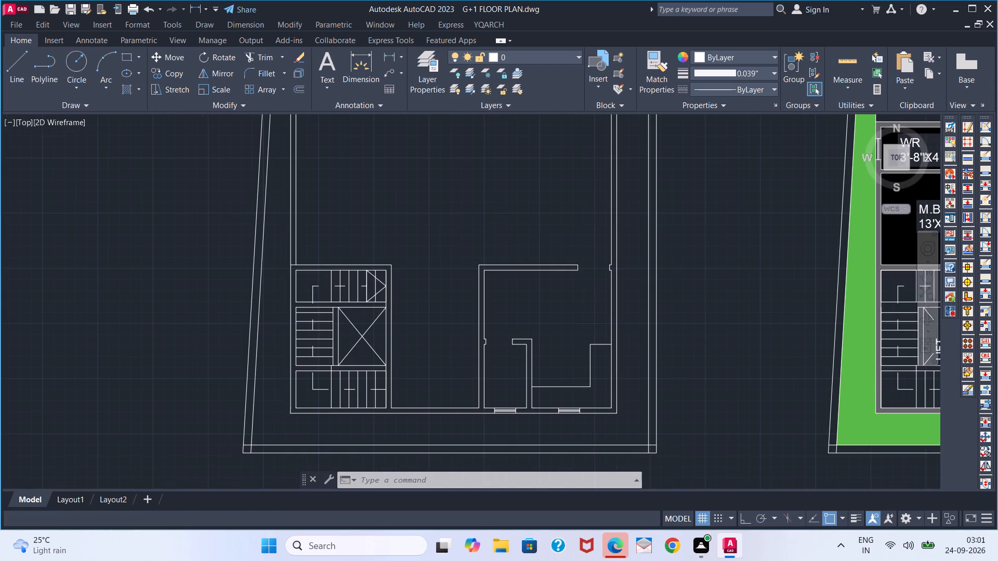
middle_drag(463, 293, 417, 291)
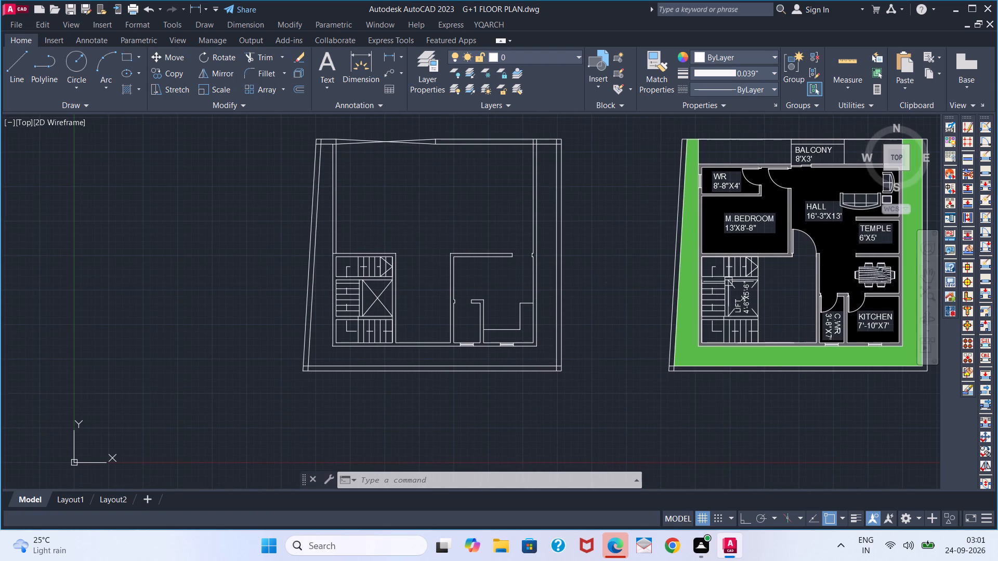
scroll(756, 293, up, 2)
click(732, 305)
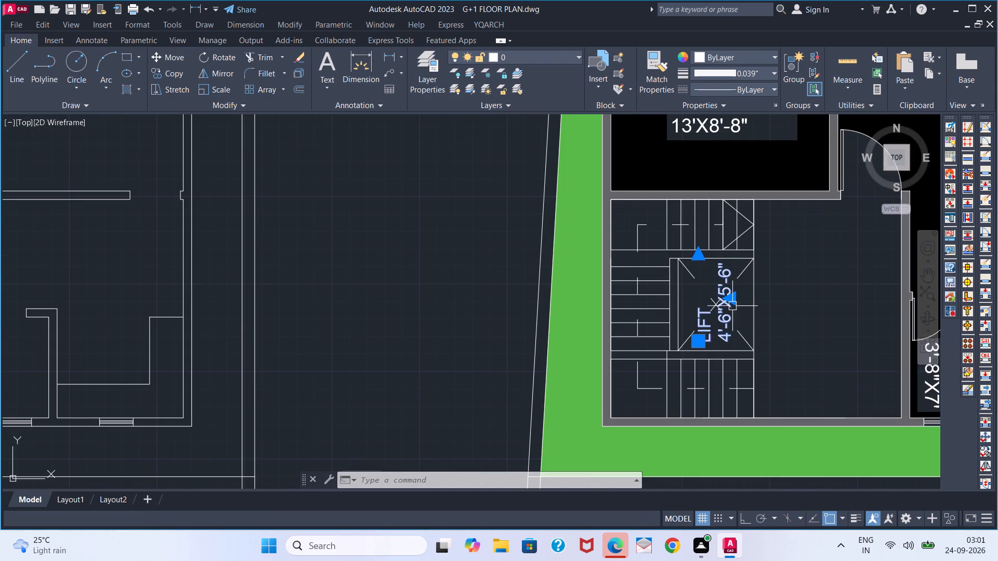
key(c)
key(o)
key(Return)
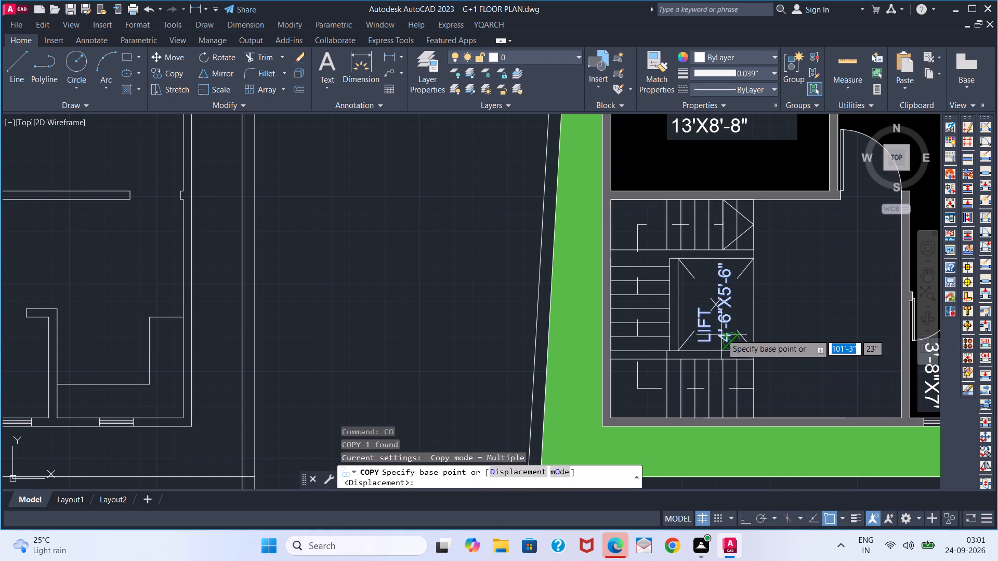
click(721, 333)
middle_drag(132, 332, 588, 297)
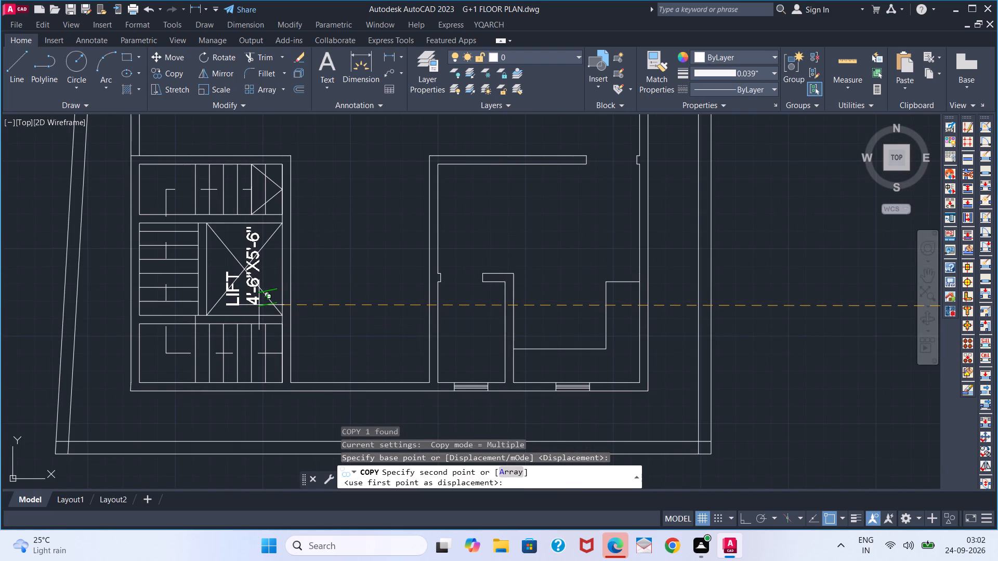
key(ctrl+F8)
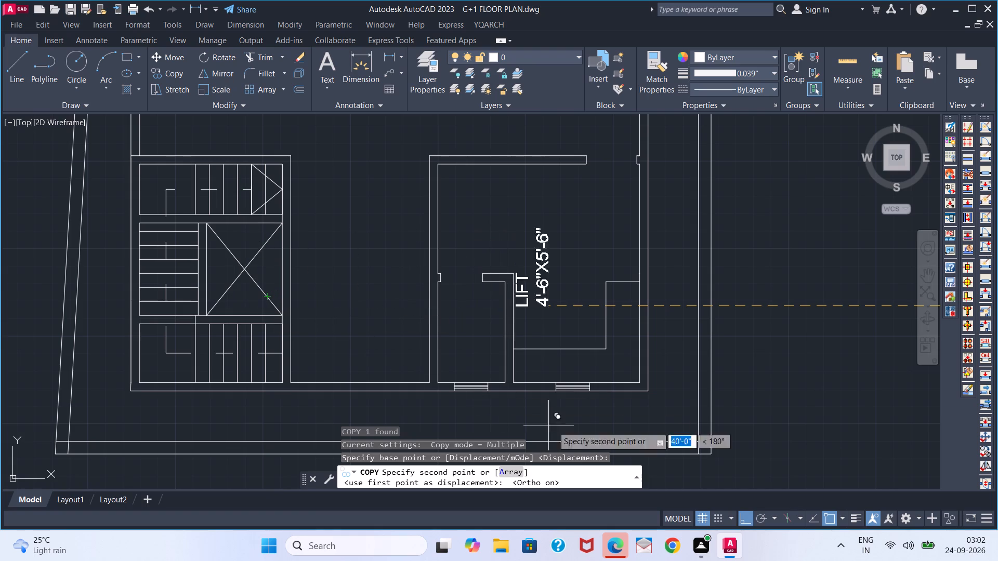
click(253, 305)
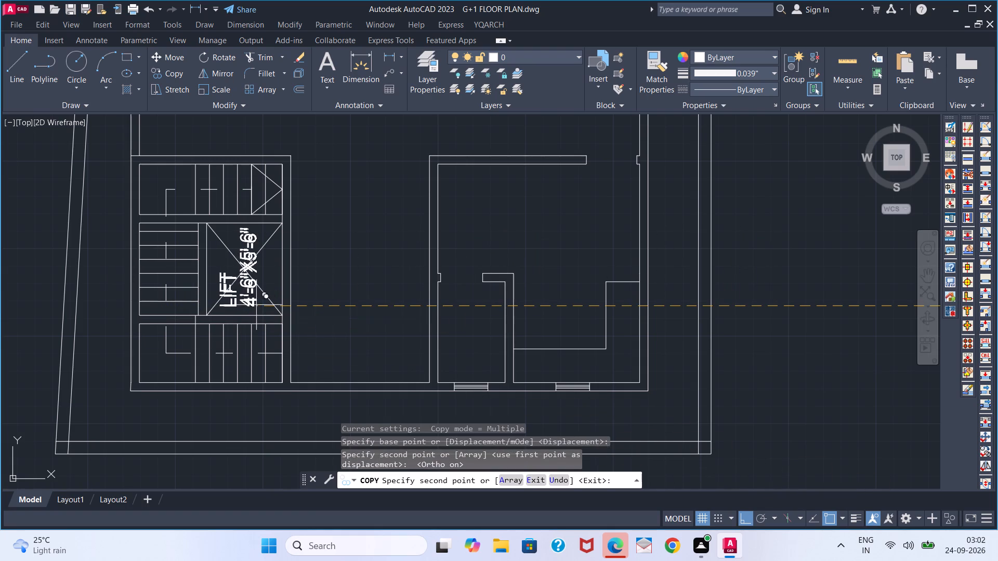
key(Escape)
Set the linetype of the two diagonal lines in the unhatched plan's lift shaft to ACAD_ISO03W100.
click(266, 298)
click(266, 239)
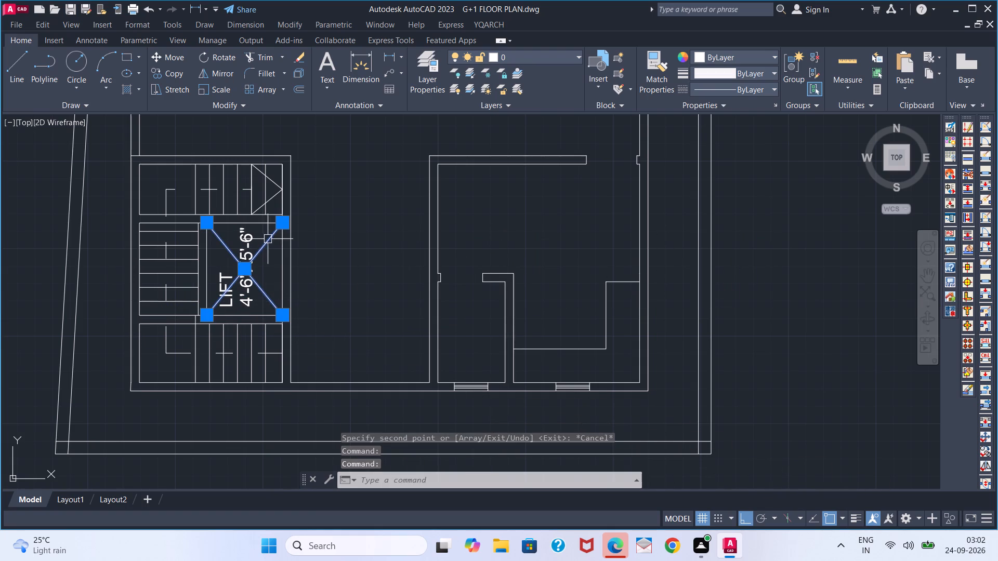
click(745, 94)
click(737, 131)
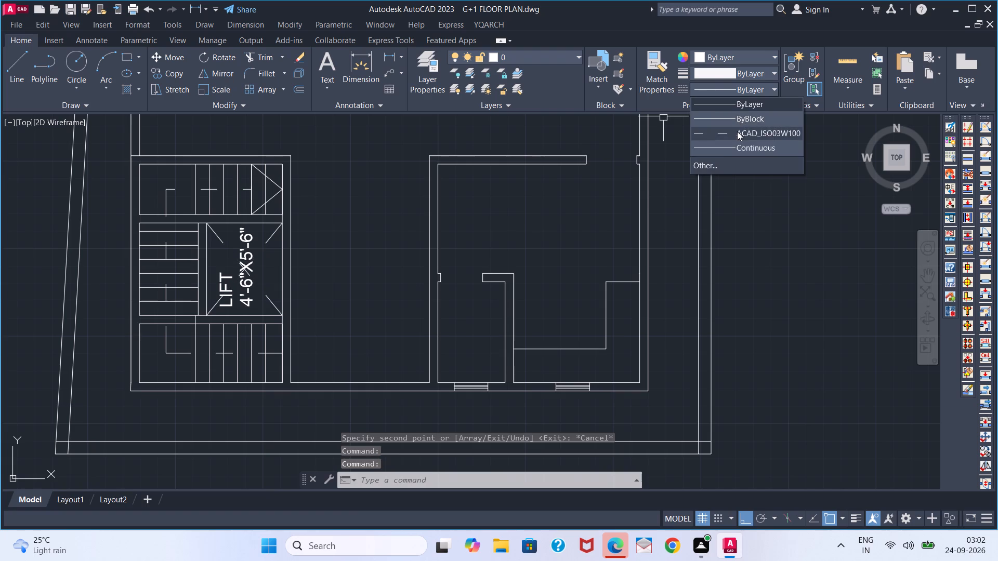
click(283, 304)
key(Escape)
Copy the M.BEDROOM 13'X8'-8" label into the unhatched plan's southeast room and the small room with the counter below it.
scroll(339, 297, down, 2)
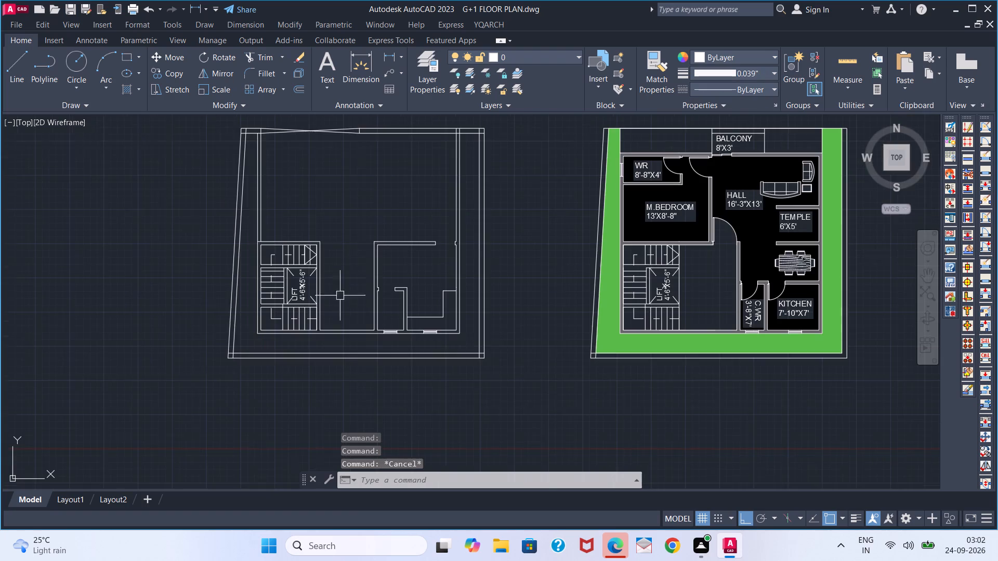
middle_drag(354, 271, 304, 302)
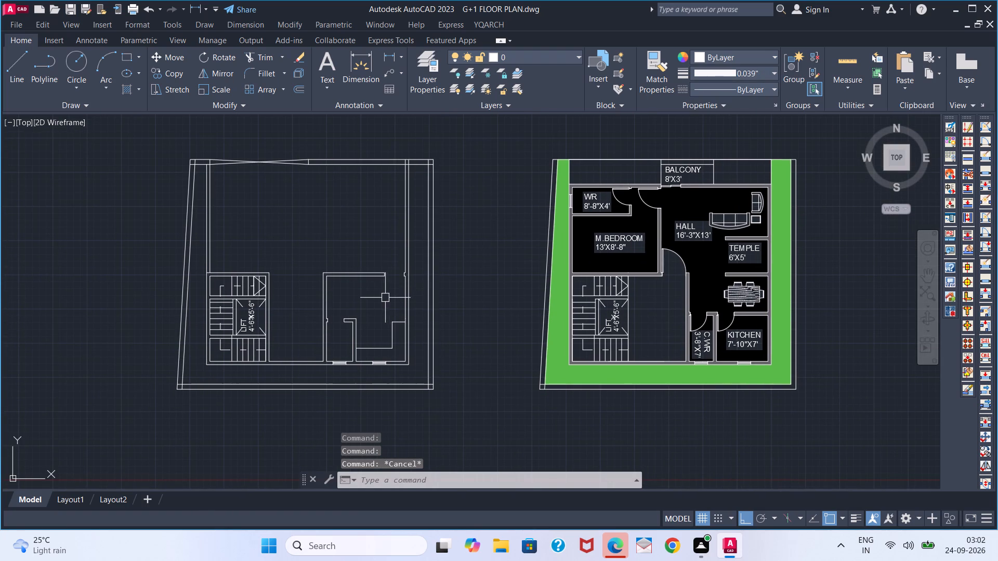
scroll(383, 298, up, 1)
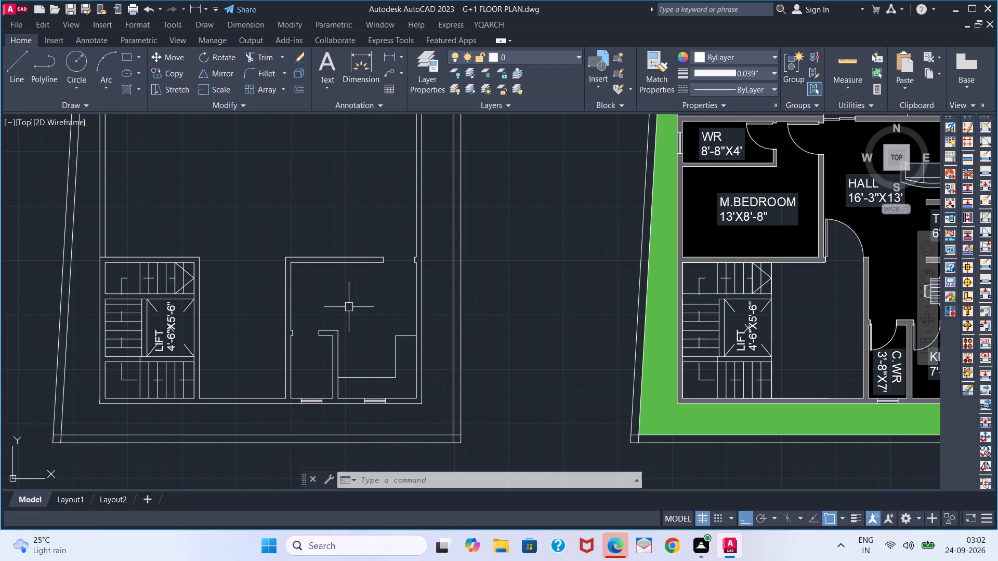
scroll(348, 307, down, 1)
scroll(348, 307, up, 1)
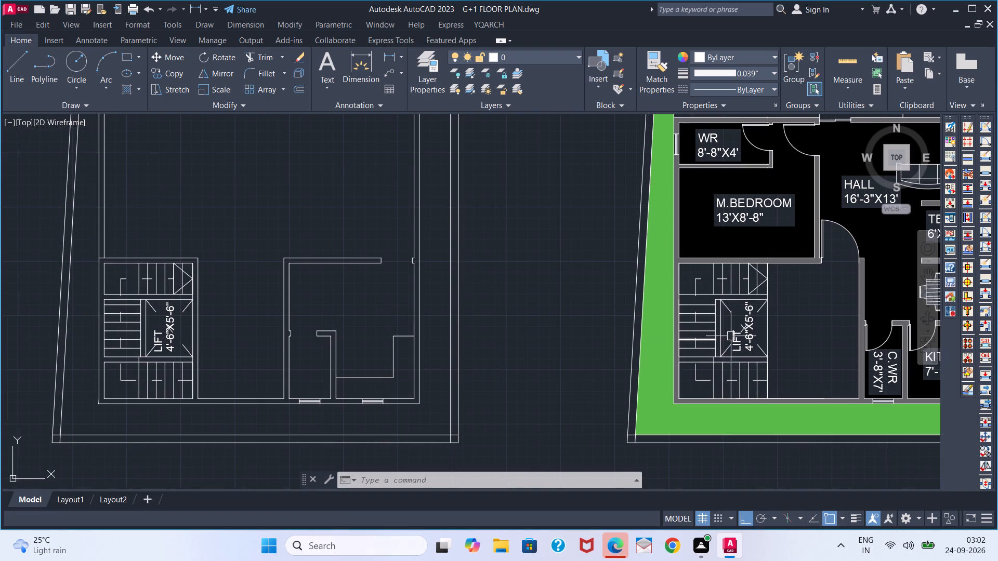
middle_drag(773, 314, 588, 345)
click(549, 243)
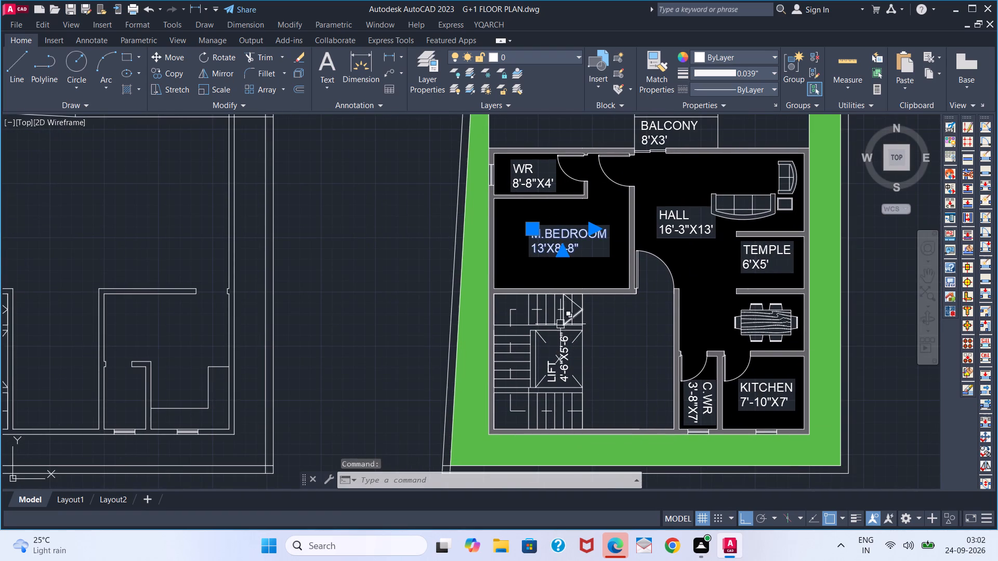
text(CO)
key(Return)
click(581, 242)
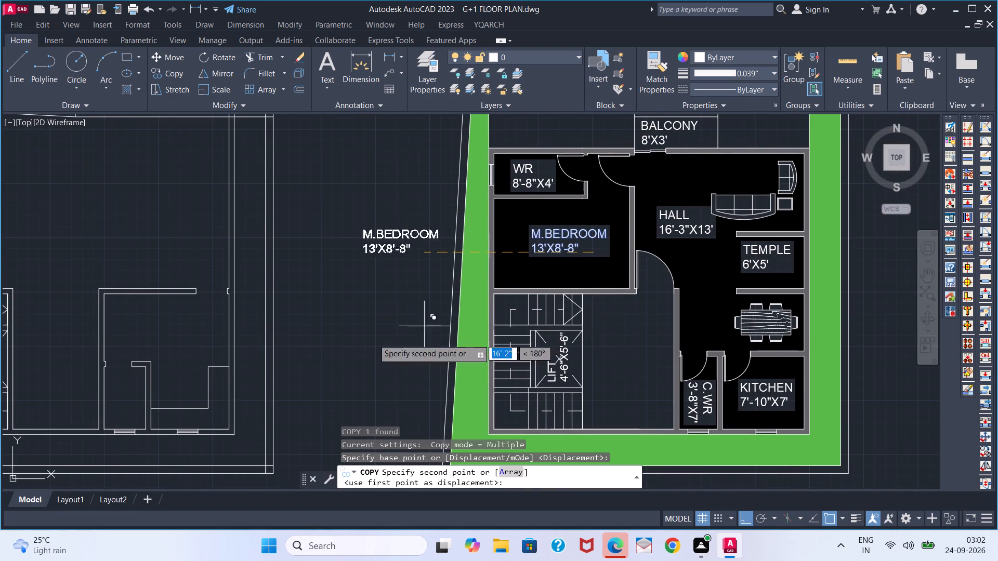
click(743, 520)
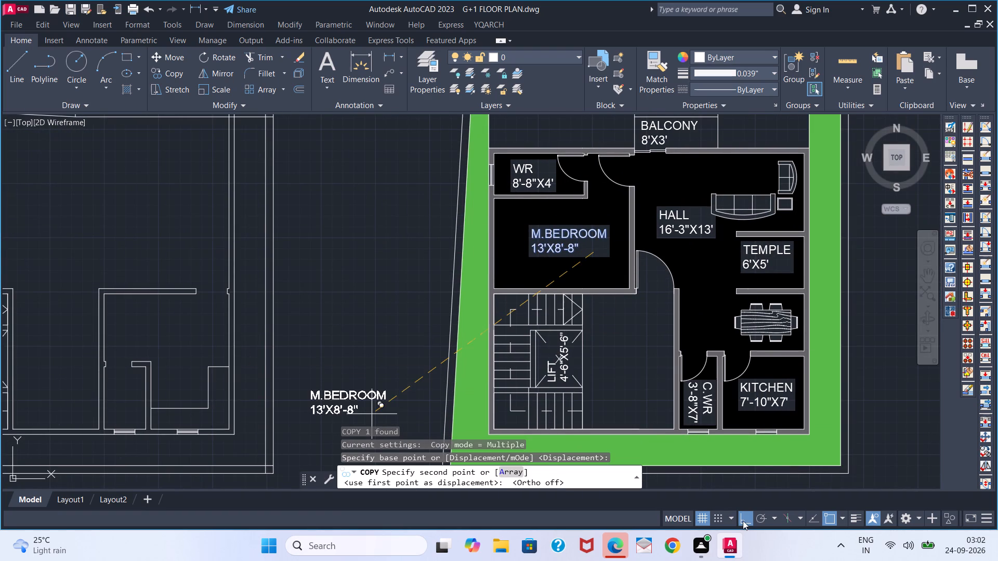
click(187, 340)
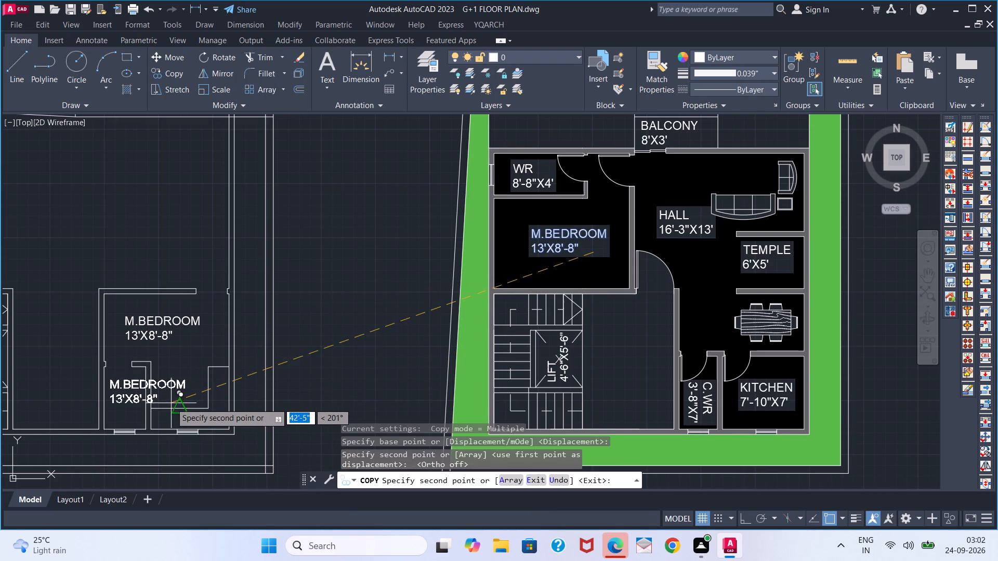
middle_drag(180, 398, 233, 333)
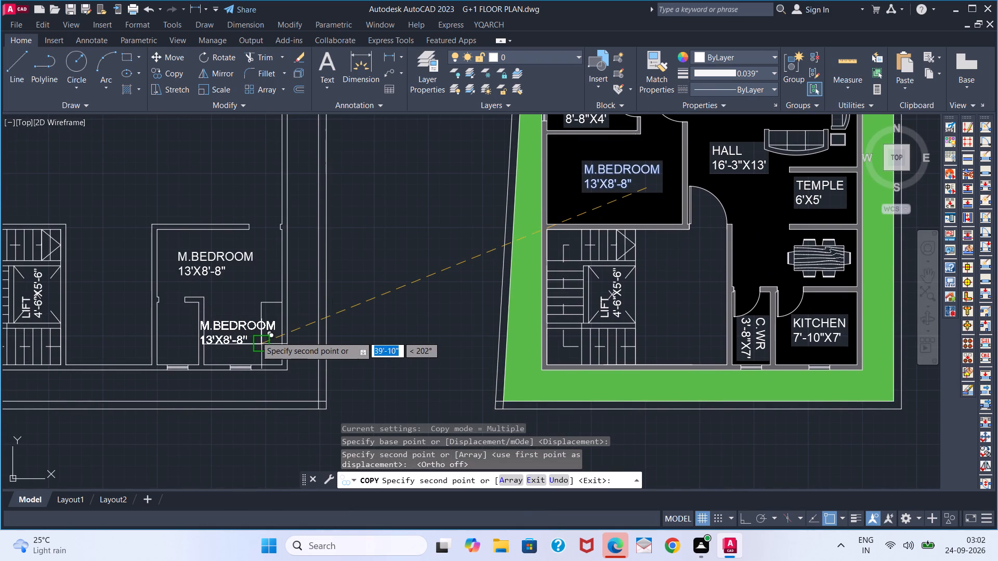
scroll(265, 335, up, 2)
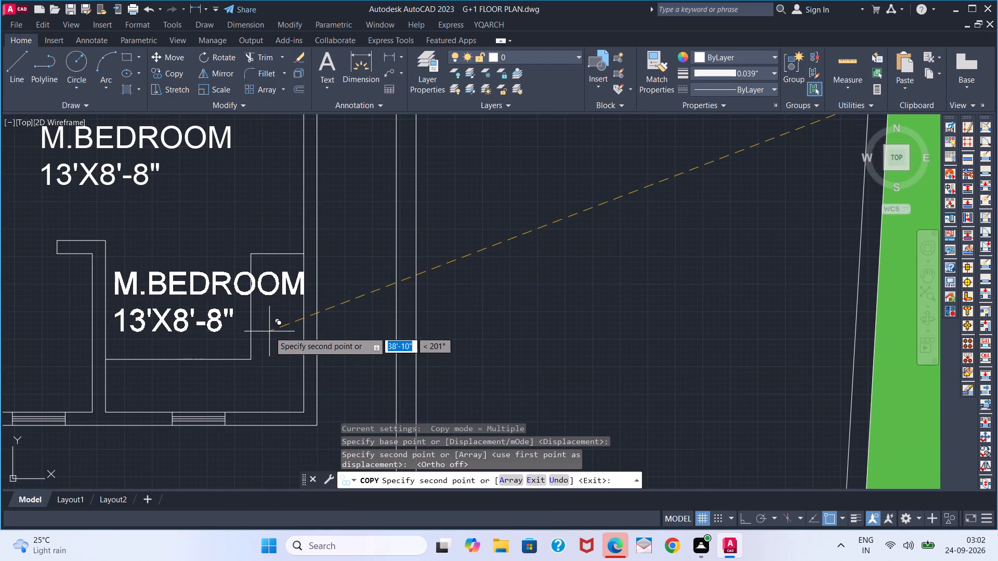
click(269, 331)
key(Escape)
Add linear dimensions for the depth and width of the upper room in the unhatched plan's southeast block.
middle_drag(181, 293, 233, 424)
scroll(233, 424, up, 1)
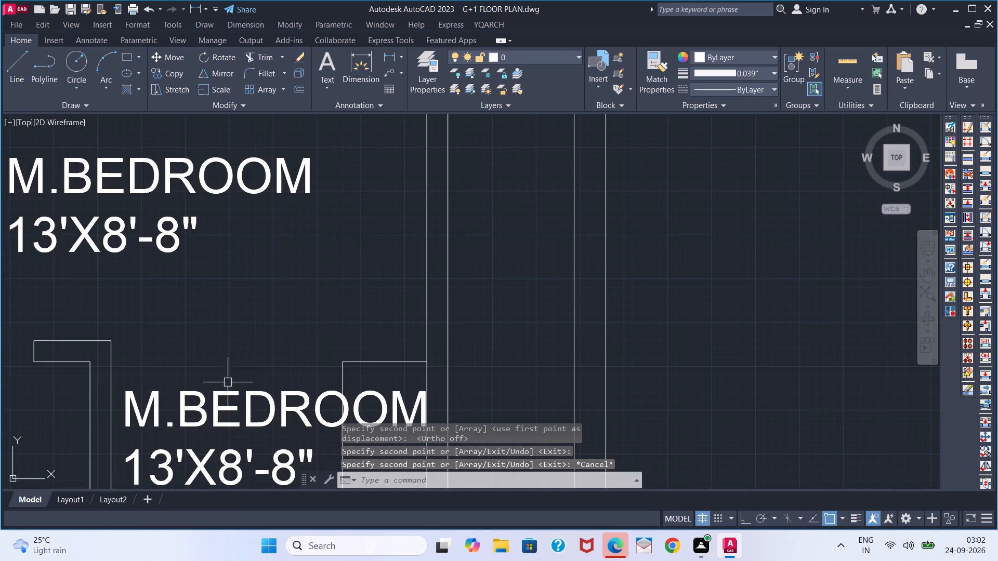
scroll(200, 294, down, 1)
middle_drag(205, 297, 305, 369)
scroll(300, 316, down, 1)
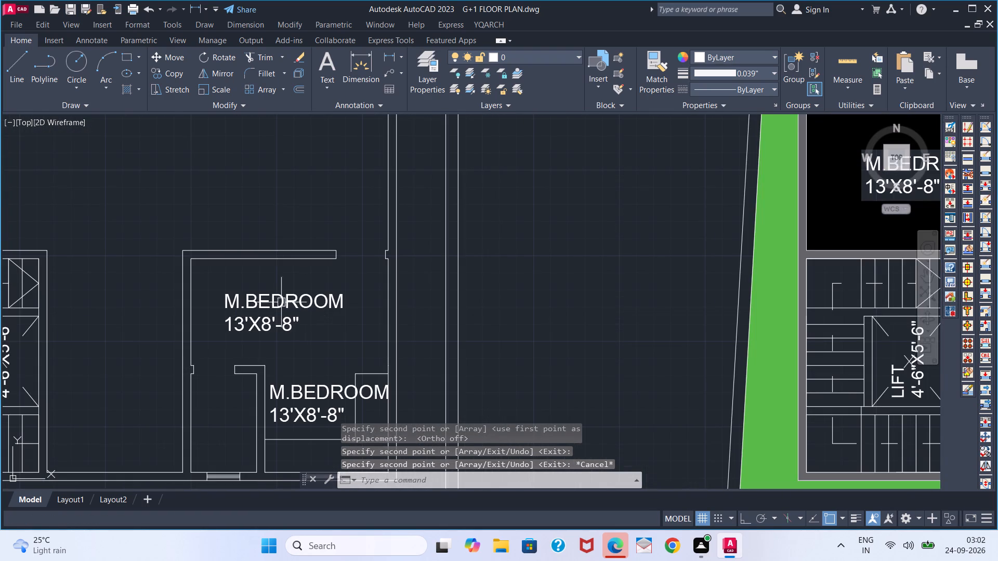
click(386, 54)
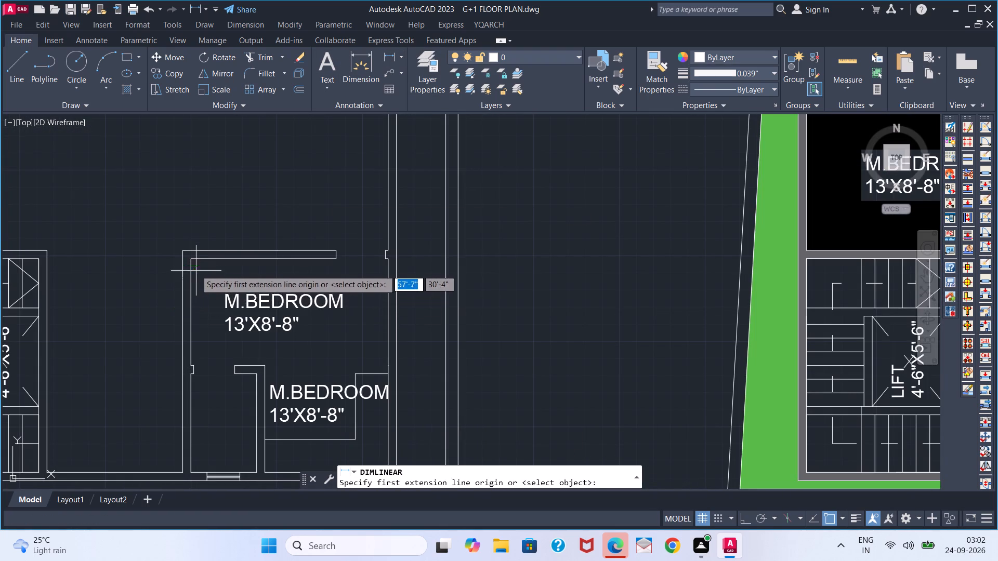
click(194, 263)
scroll(191, 363, up, 3)
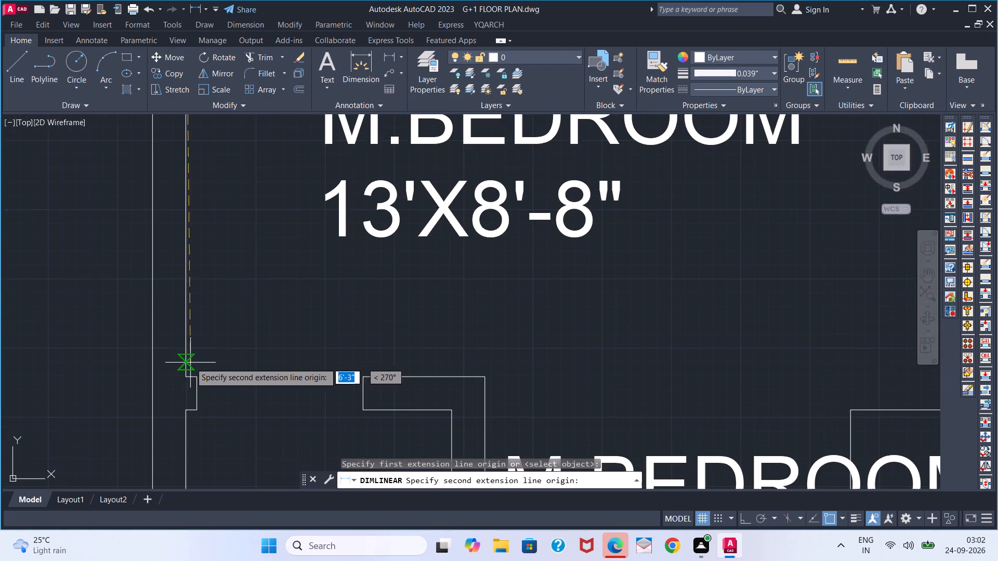
click(188, 376)
scroll(207, 359, down, 1)
click(212, 359)
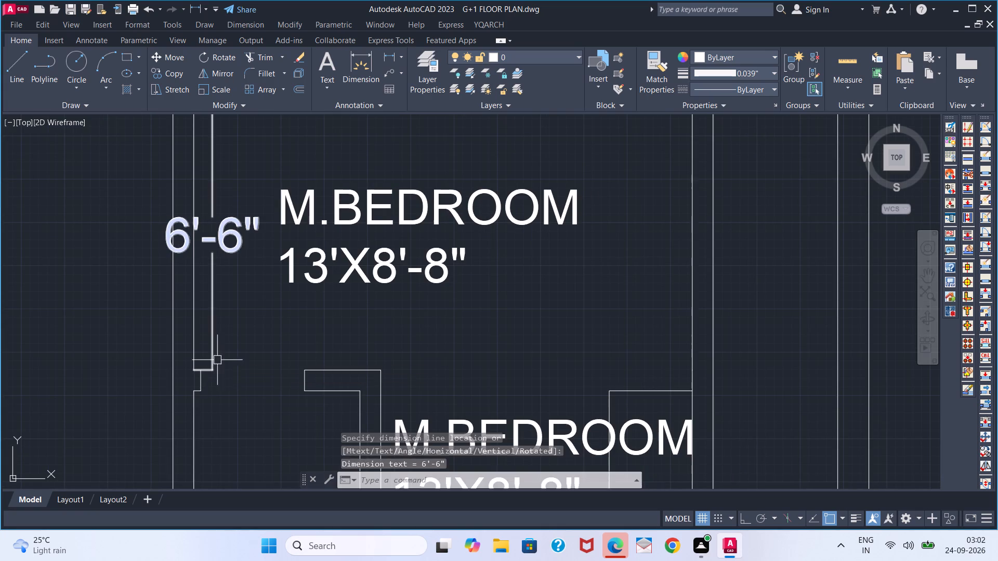
key(space)
click(190, 367)
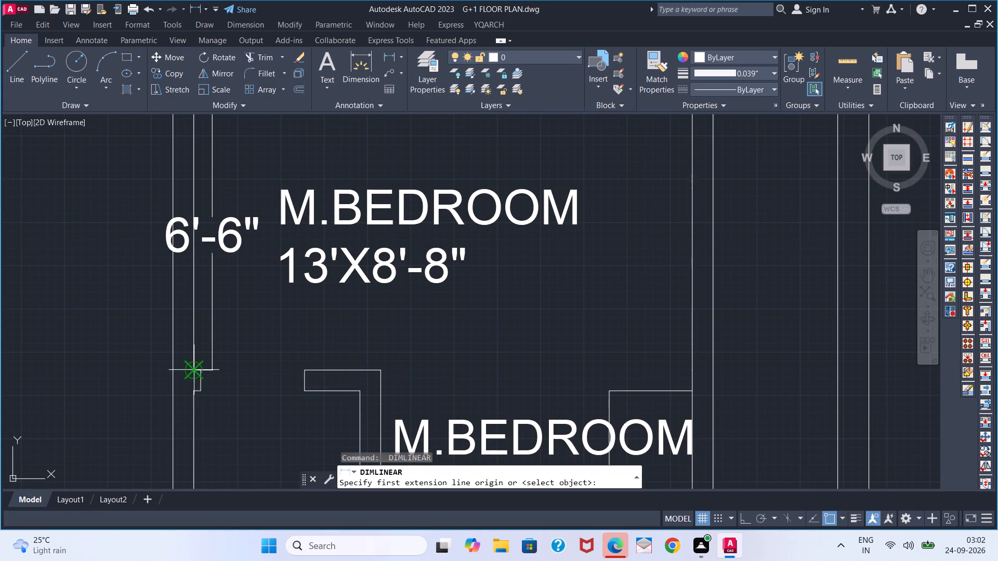
click(695, 375)
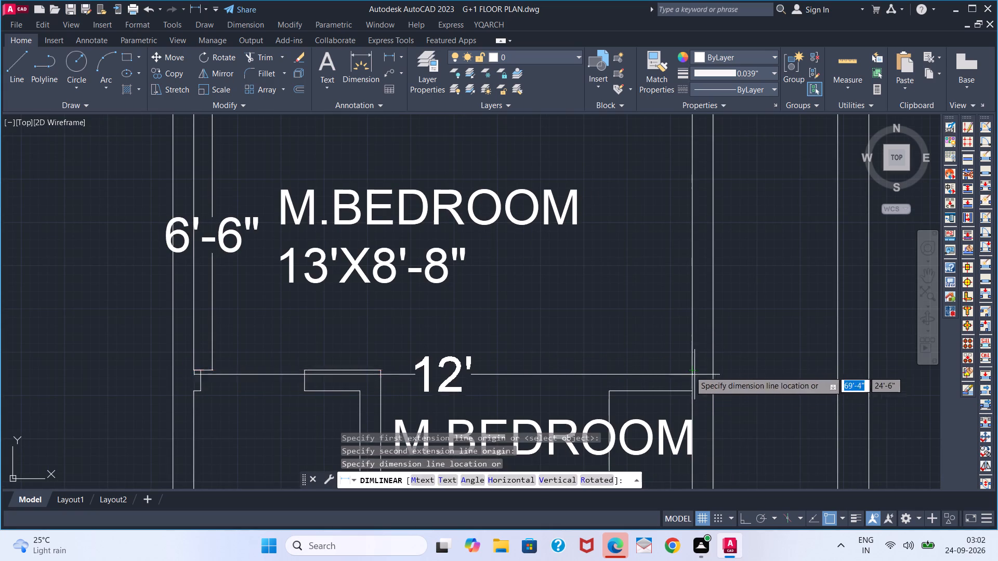
click(679, 354)
Rewrite the M.BEDROOM label in the upper room of the southeast block as HALL with 12'X6'-6" on the second line.
triple_click(424, 202)
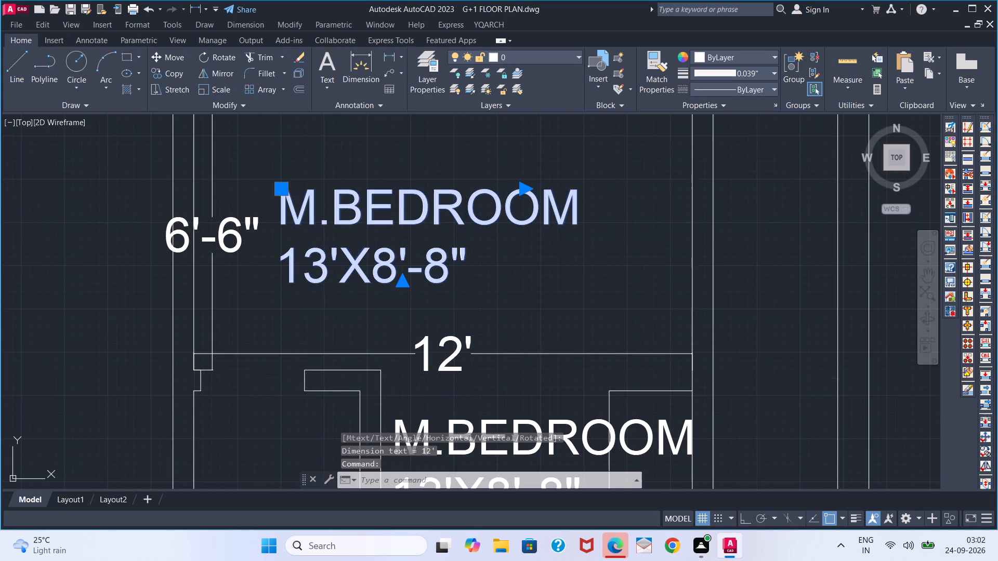
click(514, 246)
key(BackSpace)
key(BackSpace)
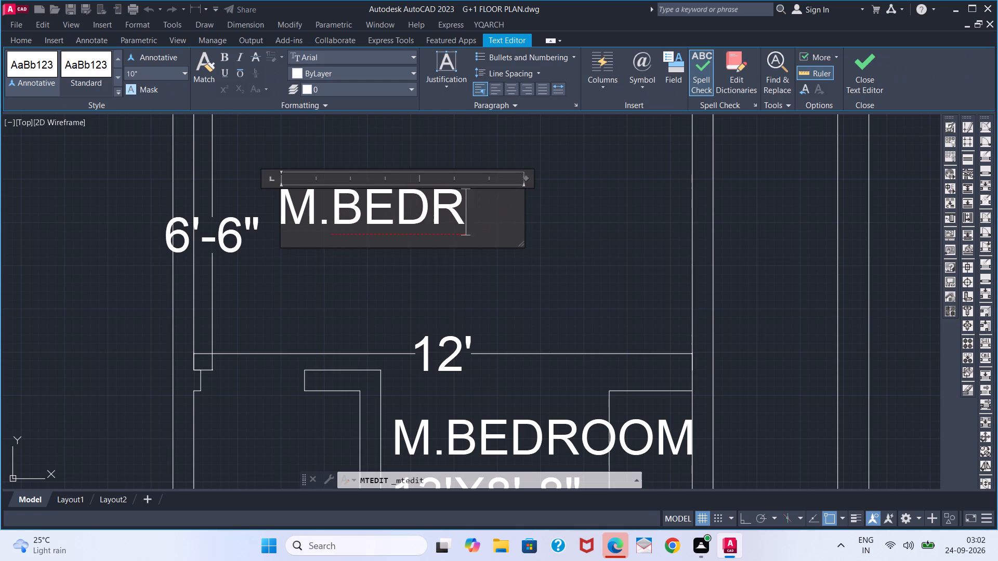
key(BackSpace)
key(BackSpace)
key(BackSpace)
key(BackSpace)
key(BackSpace)
key(BackSpace)
key(BackSpace)
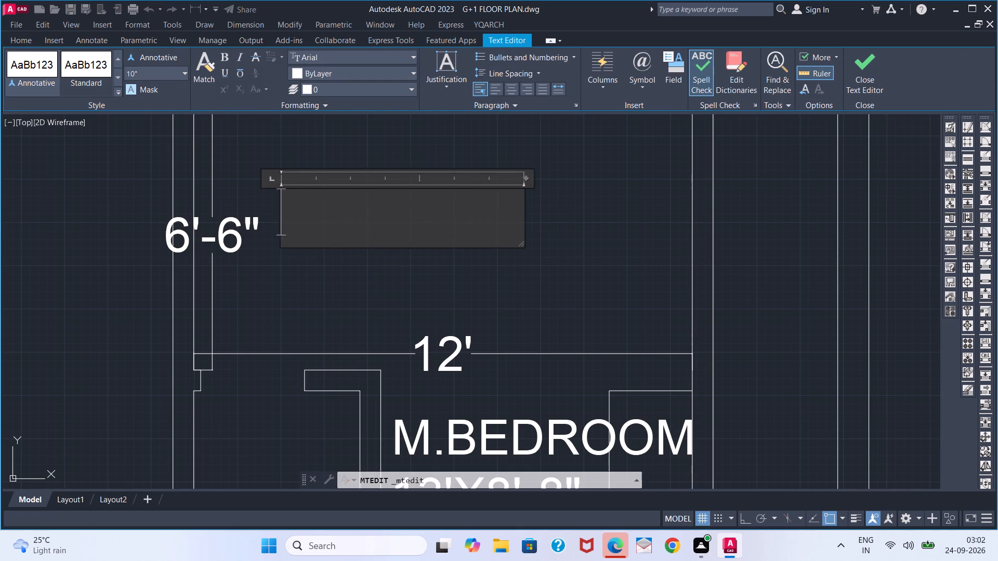
text(HALL)
key(Return)
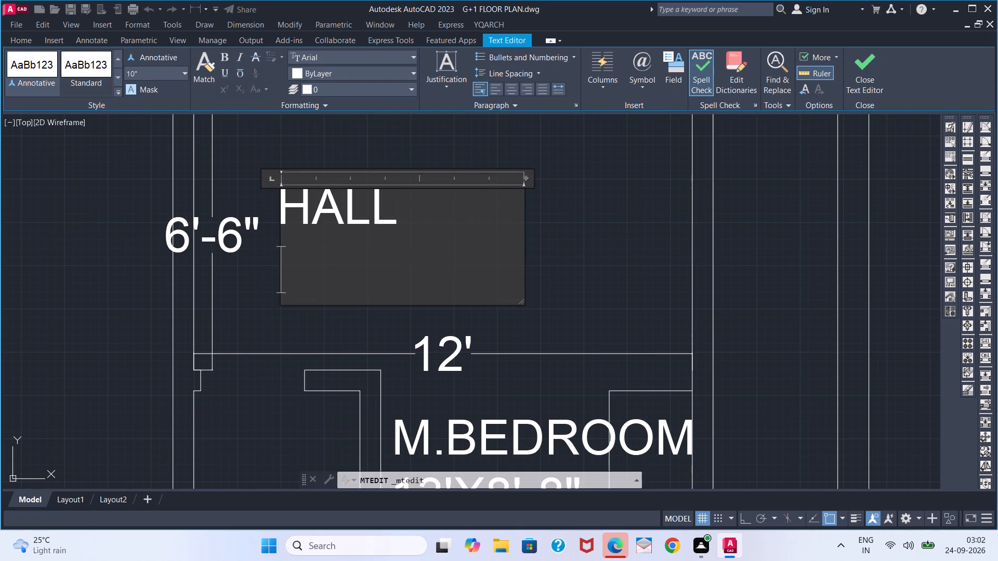
text(12'X6)
text('-)
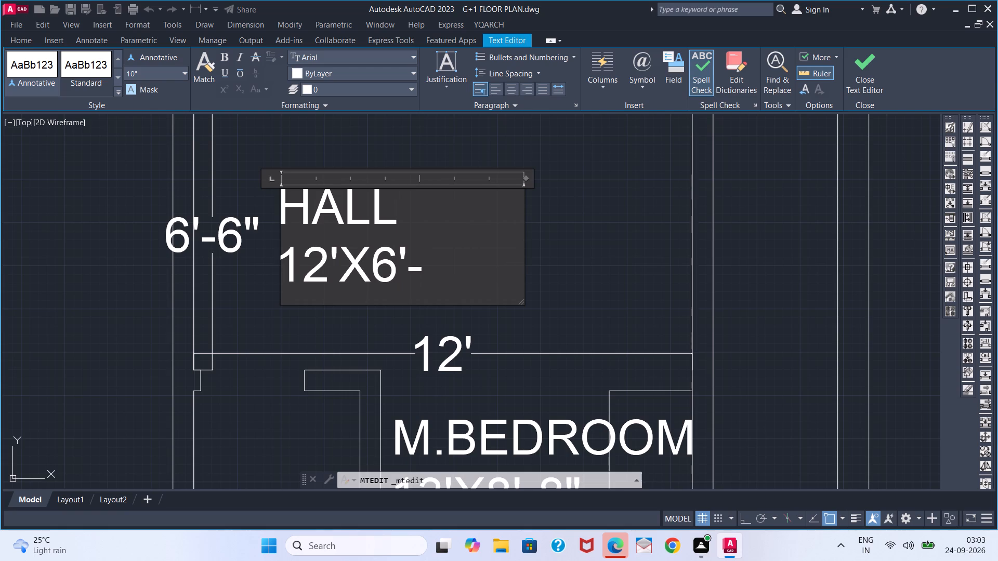
text(6")
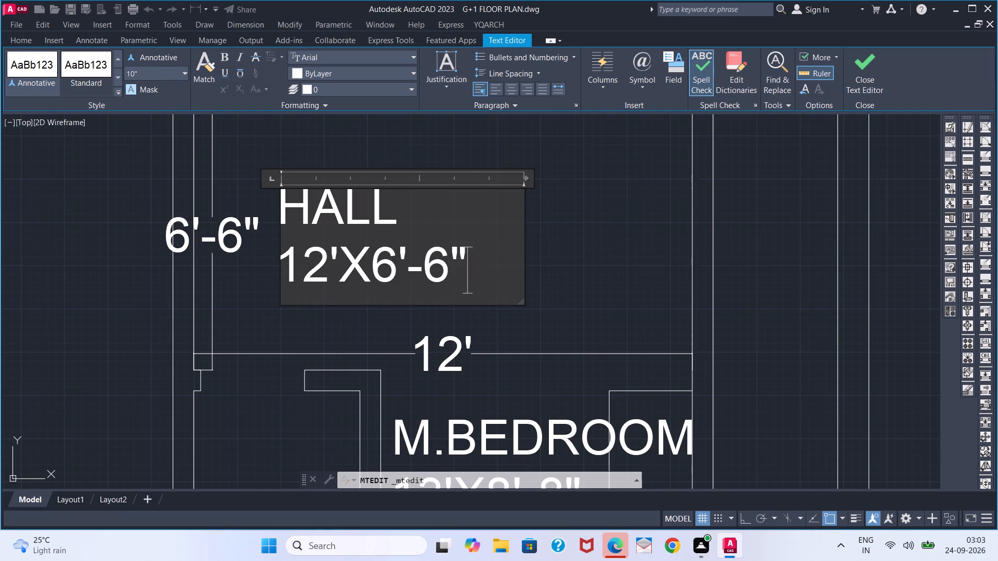
click(559, 259)
Move the HALL label slightly up and to the east within its room.
click(412, 262)
click(327, 230)
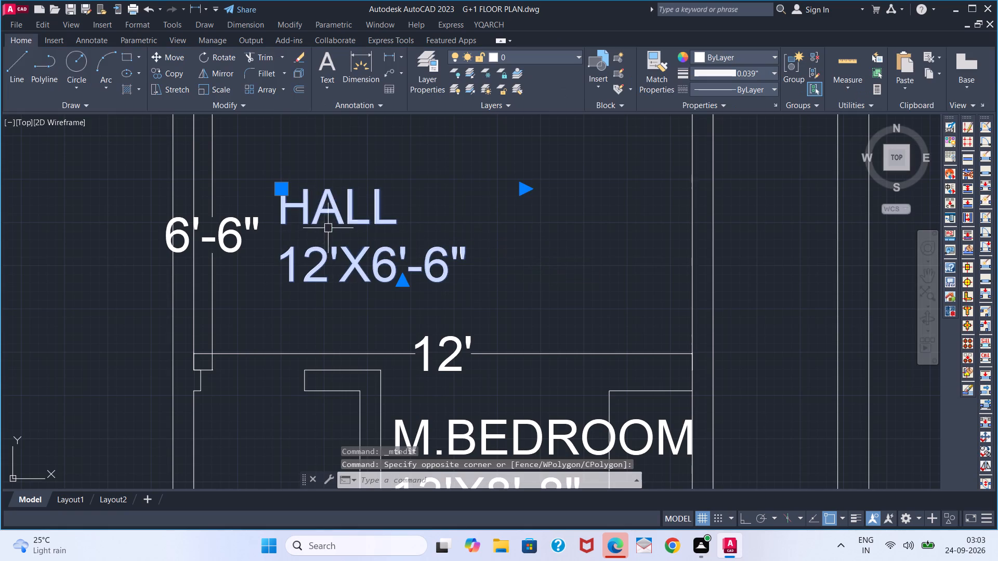
click(280, 190)
click(339, 155)
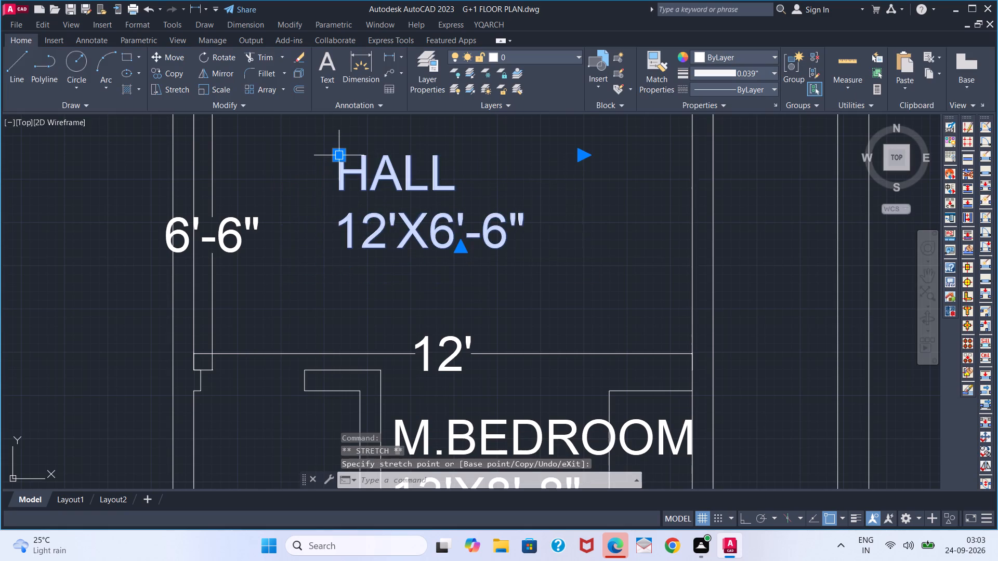
Replace the whole M.BEDROOM 13'X8'-8" label in the small counter room below the hall with KITCHEN.
scroll(419, 297, down, 1)
middle_drag(417, 324, 366, 249)
scroll(414, 328, down, 1)
double_click(413, 326)
key(grave)
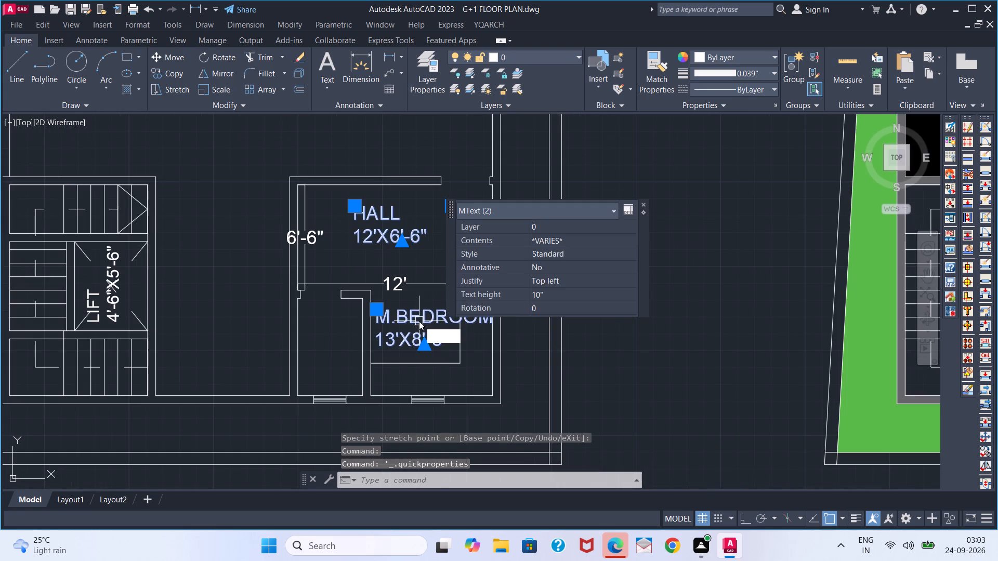
key(Escape)
triple_click(418, 321)
key(Escape)
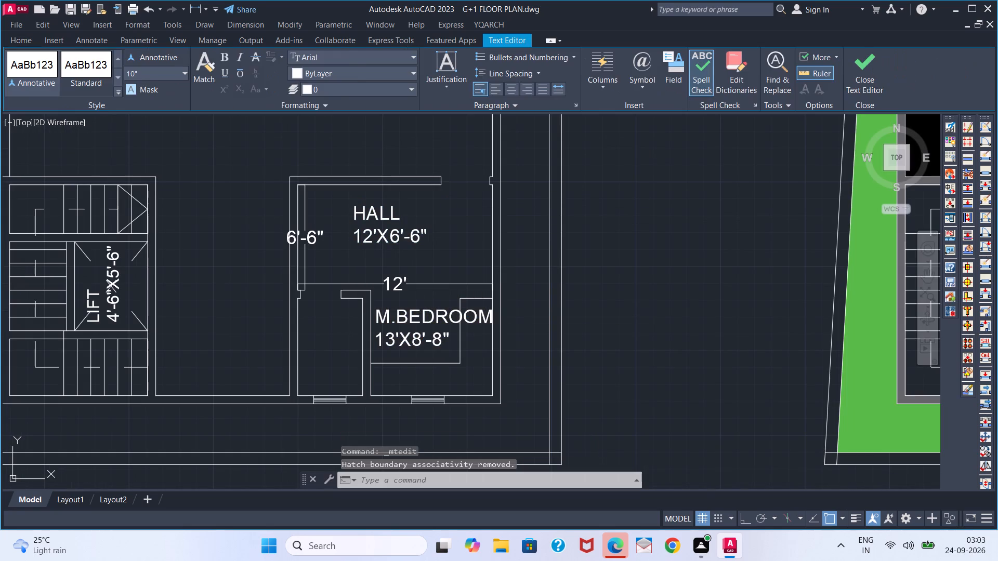
double_click(398, 316)
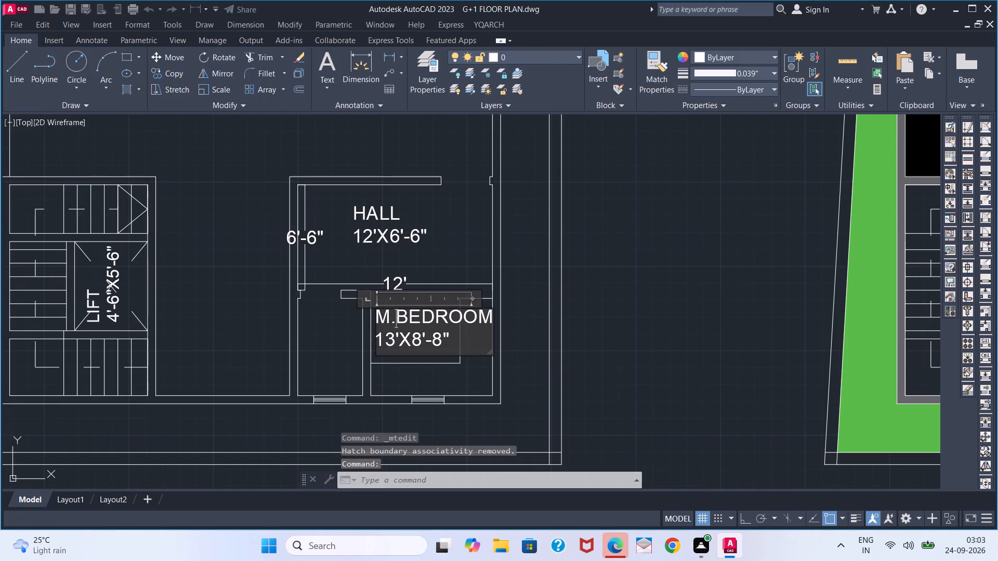
click(464, 336)
key(BackSpace)
key(BackSpace)
key(BackSpace)
key(BackSpace)
key(BackSpace)
key(BackSpace)
key(BackSpace)
key(BackSpace)
key(BackSpace)
key(BackSpace)
key(BackSpace)
key(BackSpace)
key(BackSpace)
key(BackSpace)
key(BackSpace)
key(BackSpace)
key(BackSpace)
key(BackSpace)
key(BackSpace)
key(BackSpace)
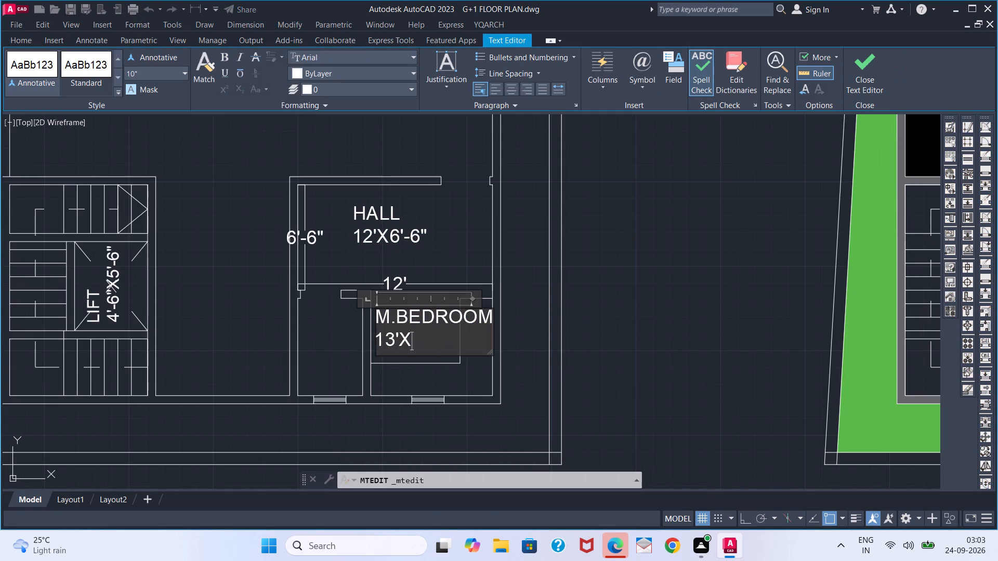
text(KITCHEN)
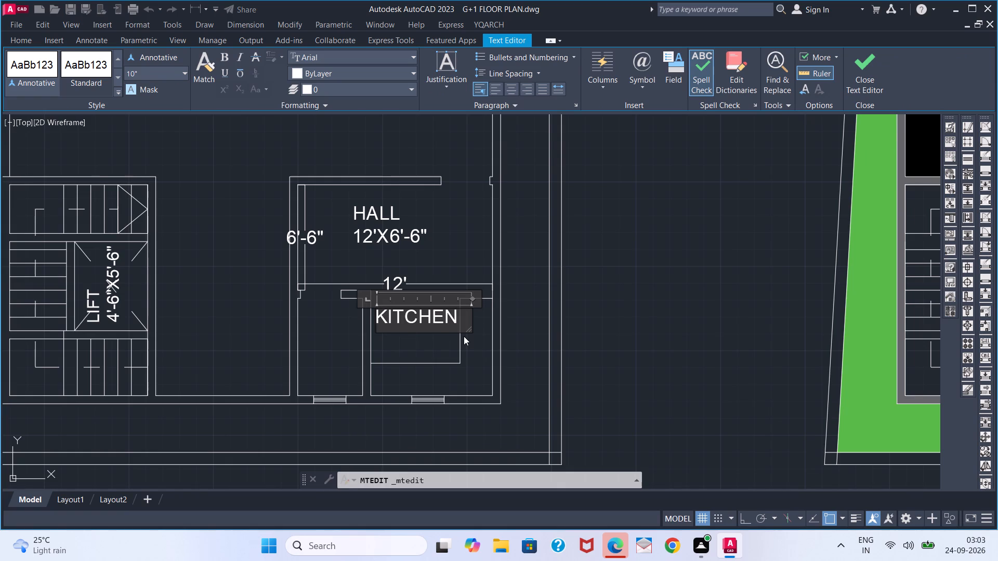
click(405, 369)
key(space)
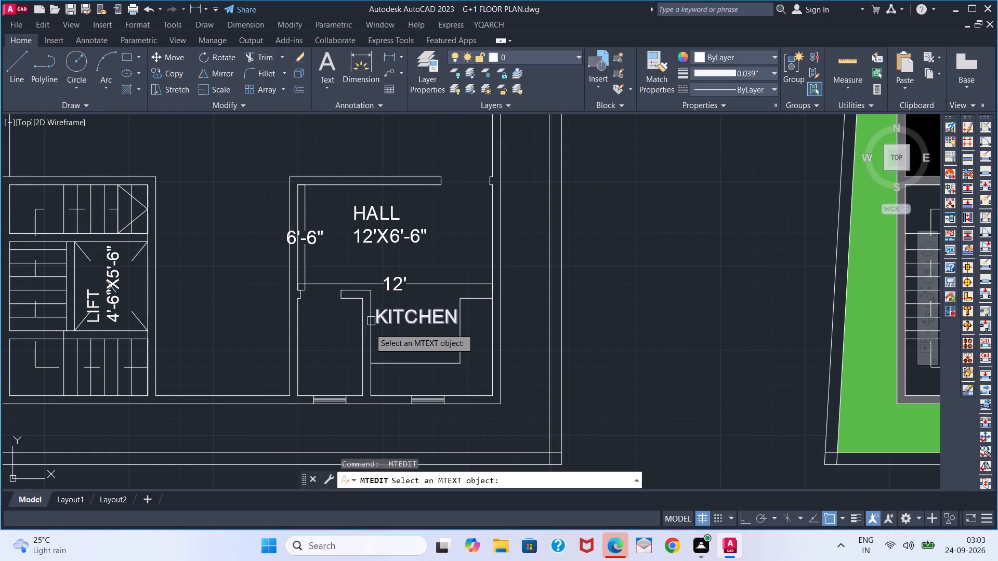
key(Escape)
Add linear dimensions for the kitchen's depth along its west wall and its width along its south wall.
click(390, 56)
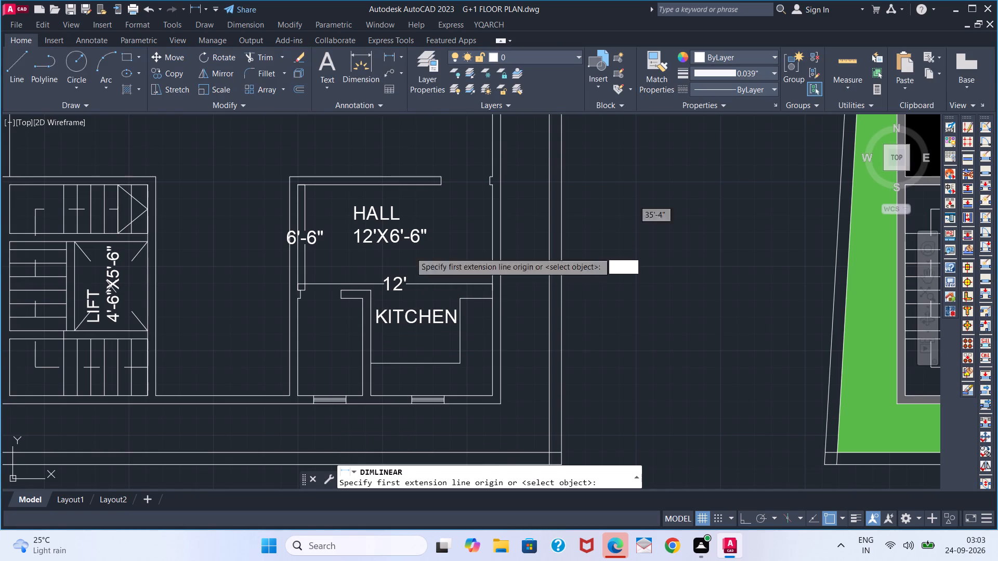
click(374, 394)
scroll(371, 295, up, 3)
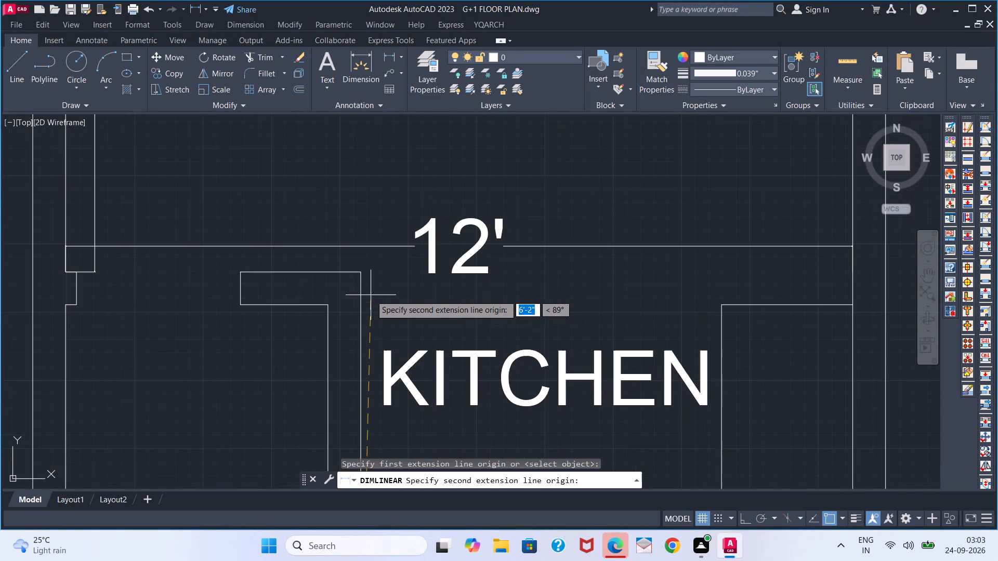
click(361, 273)
click(409, 285)
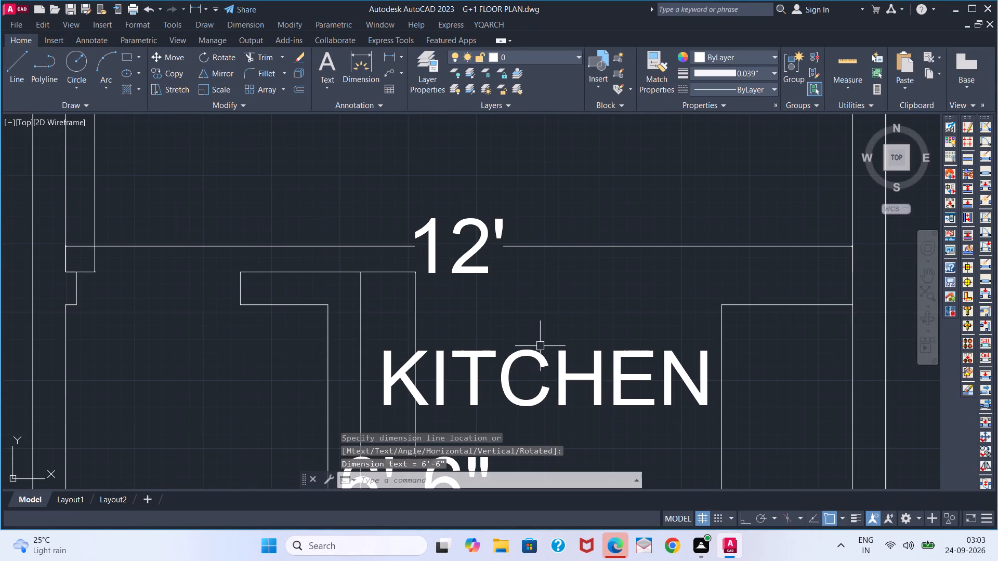
key(space)
scroll(521, 419, down, 3)
middle_drag(527, 420, 438, 269)
scroll(397, 328, up, 3)
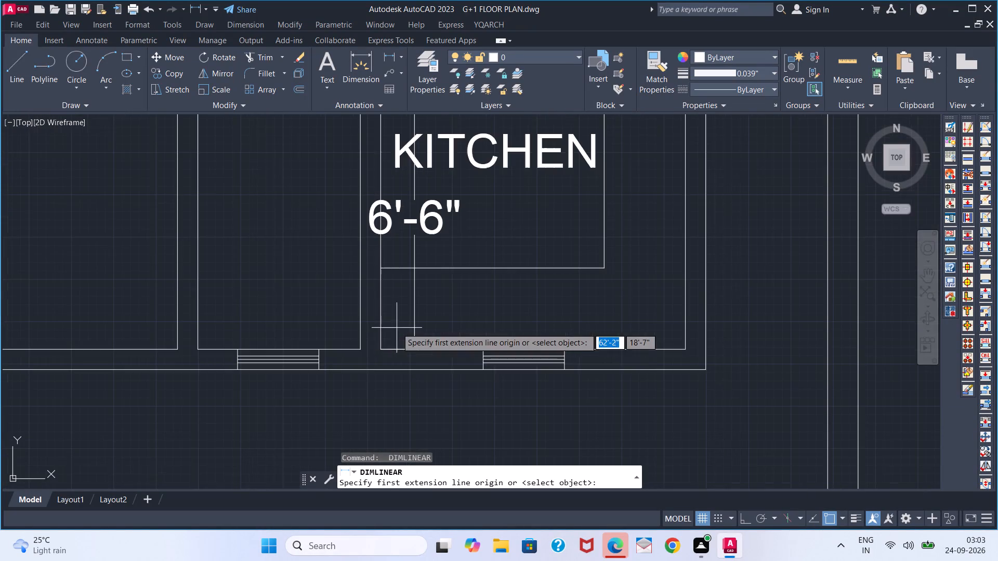
click(383, 351)
click(679, 351)
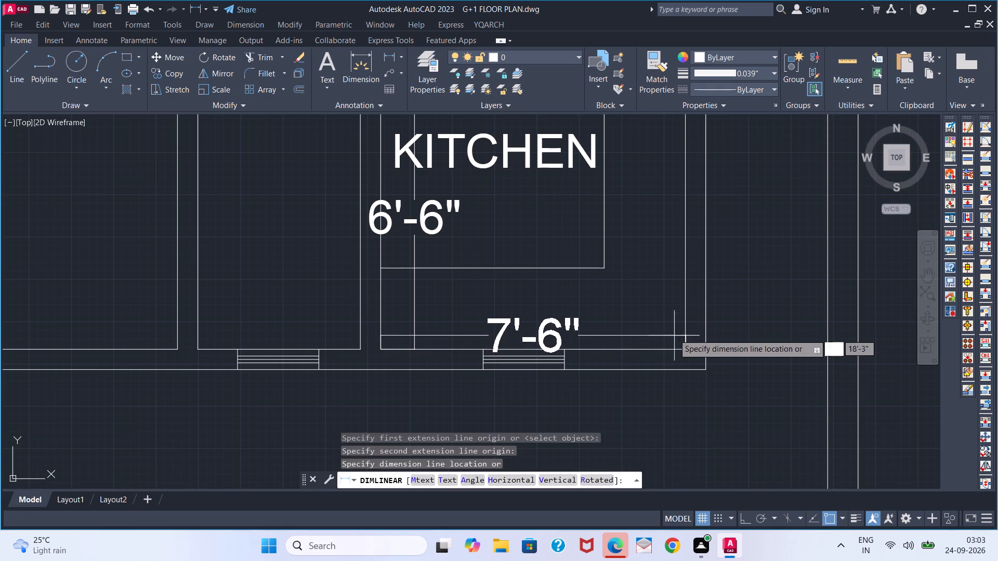
click(673, 329)
Add the size 7'-6"X6'-6" as a second line under KITCHEN in the kitchen label.
scroll(581, 304, down, 1)
middle_drag(570, 262, 551, 310)
middle_click(549, 315)
double_click(523, 252)
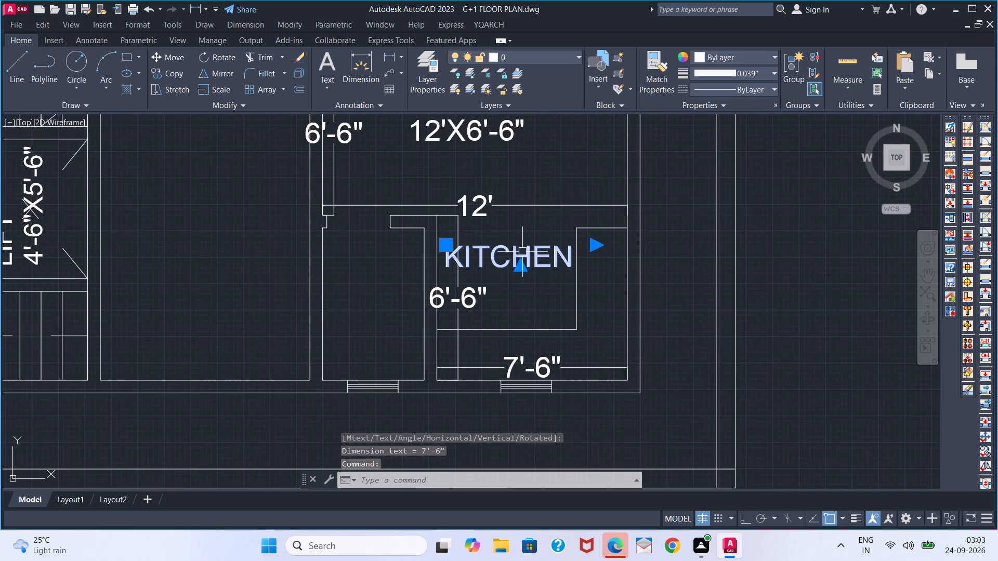
click(572, 262)
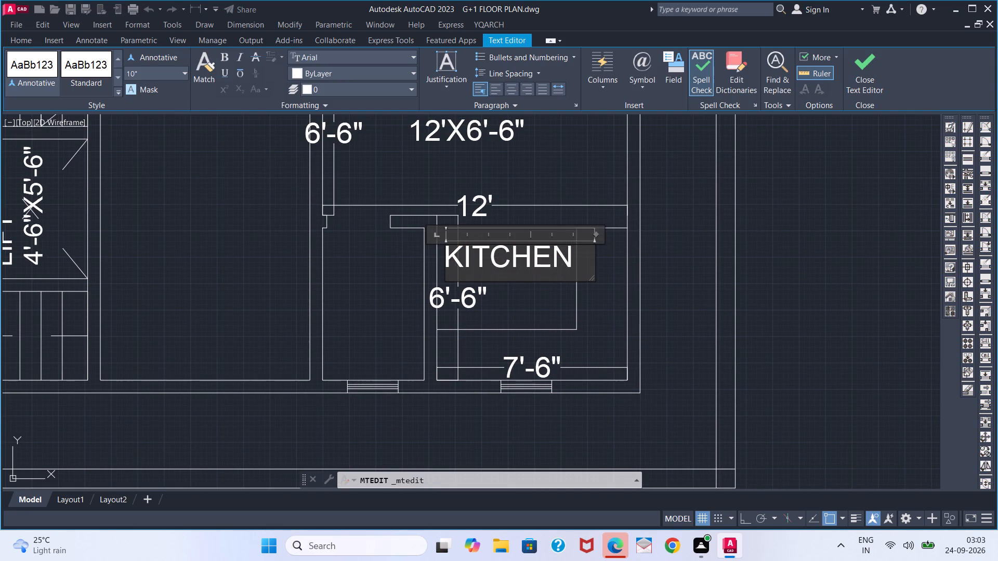
key(backslash)
key(BackSpace)
key(Return)
text(7'-6")
key(x)
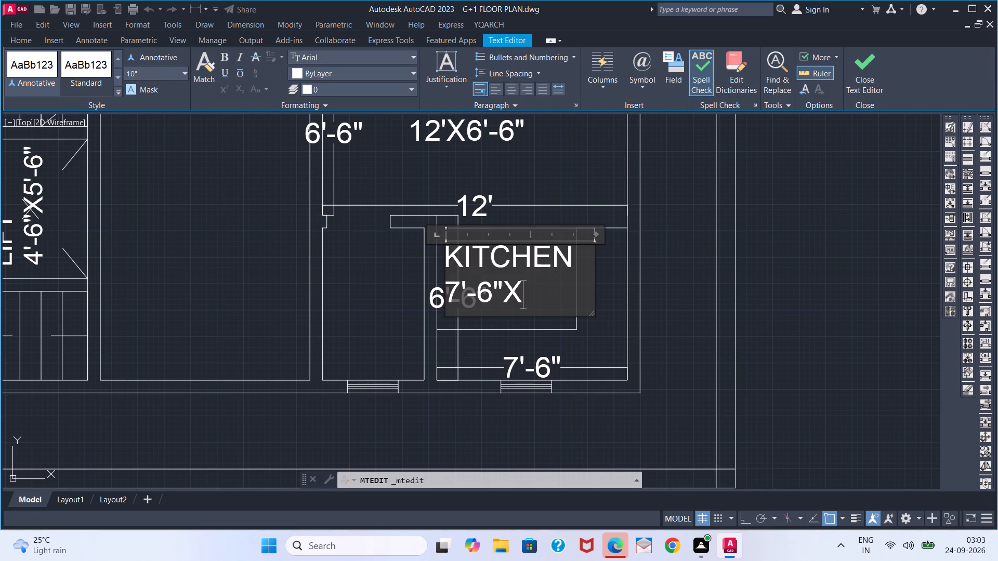
key(6)
text('6)
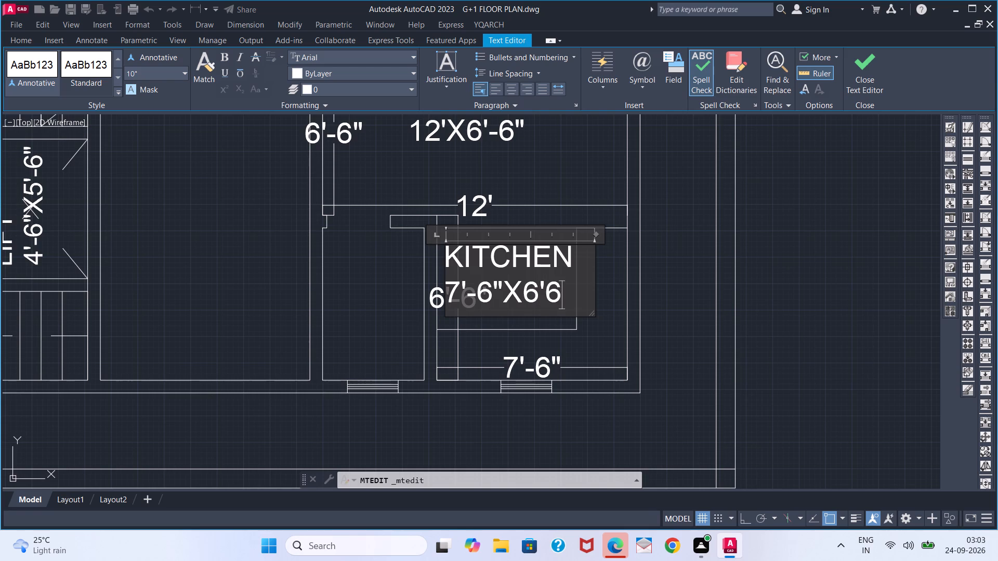
key(BackSpace)
text(-6")
click(601, 341)
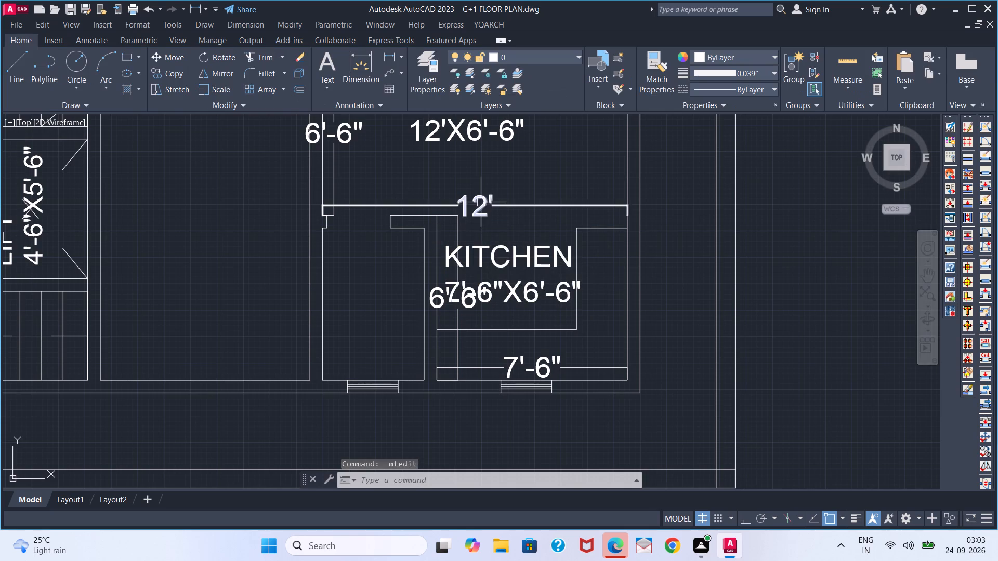
Delete the hall's 12' width dimension and the kitchen's depth and width dimensions.
click(453, 226)
double_click(460, 223)
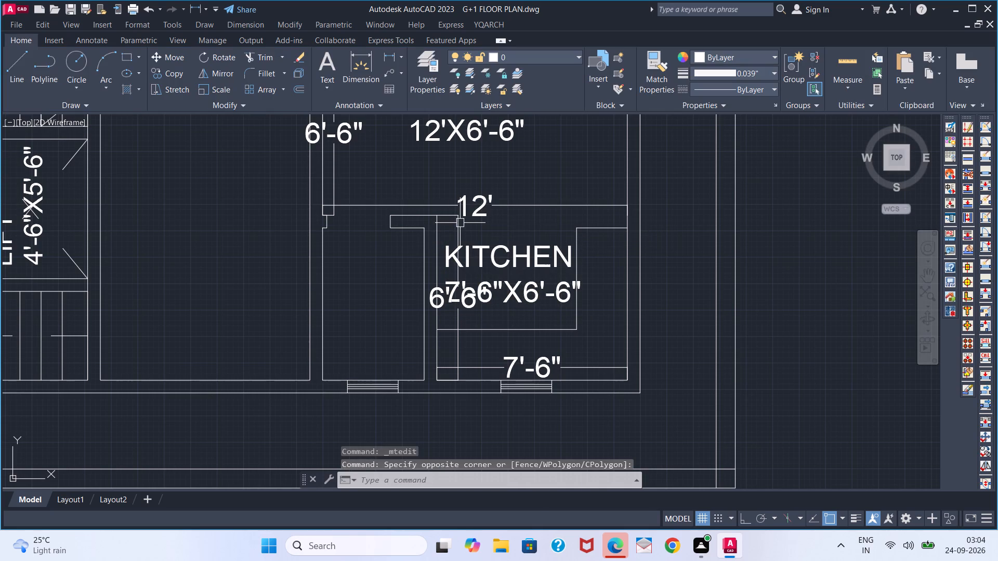
click(459, 223)
click(471, 213)
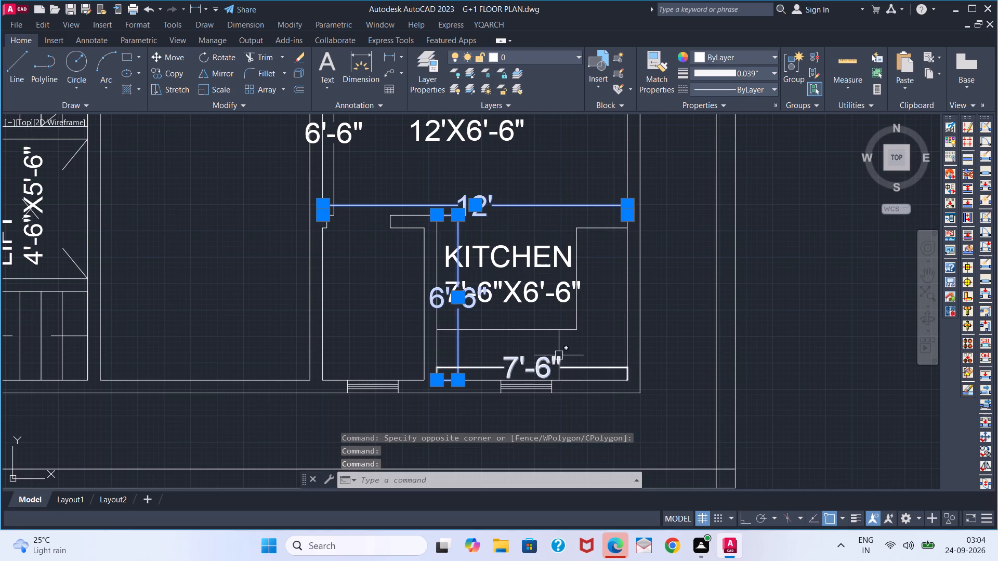
click(559, 355)
key(Delete)
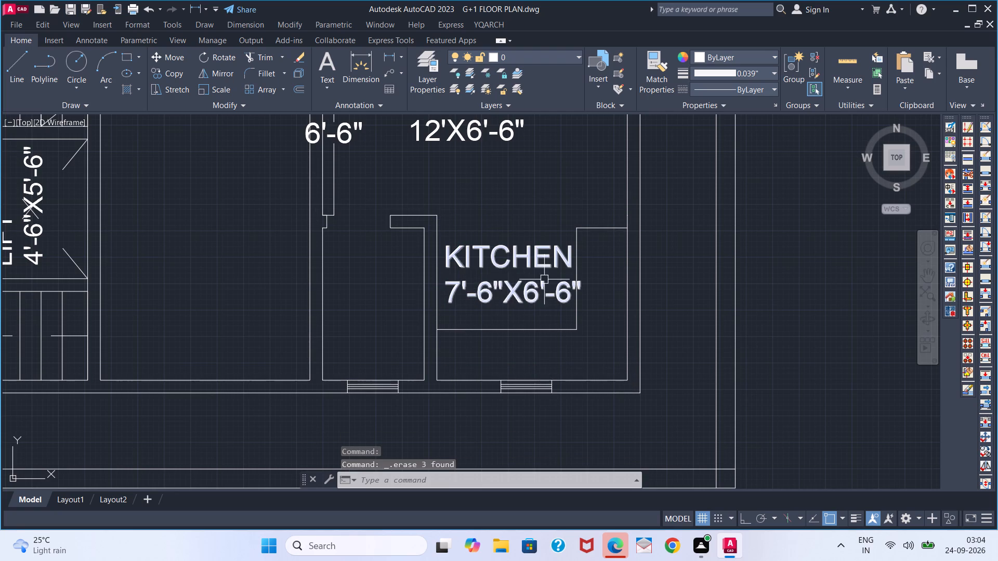
Scale the KITCHEN 7'-6"X6'-6" label down slightly so it fits inside the counter outline.
click(545, 280)
text(SC)
key(space)
click(464, 265)
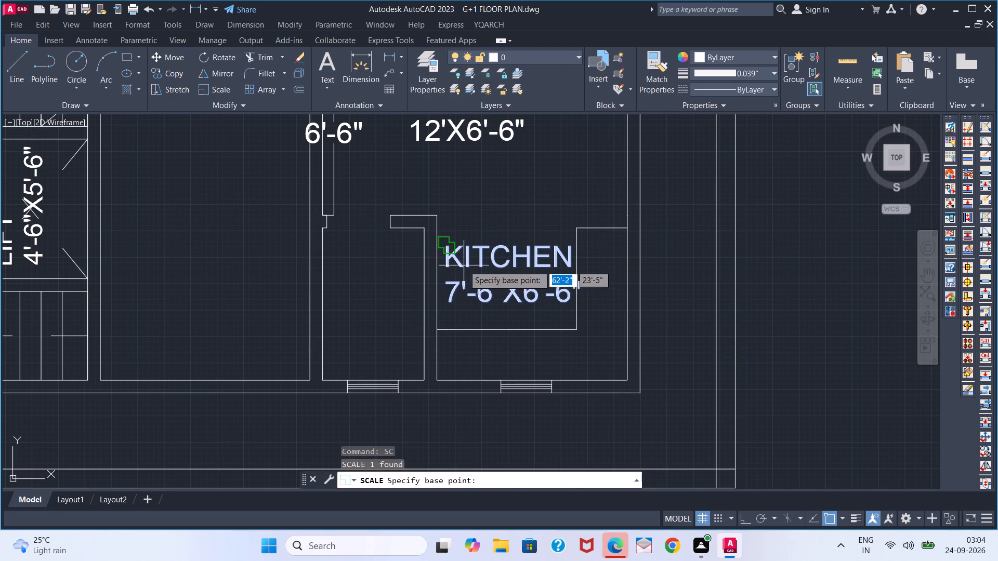
click(492, 299)
Delete the remaining 6'-6" depth dimension on the hall's west wall.
scroll(371, 289, down, 1)
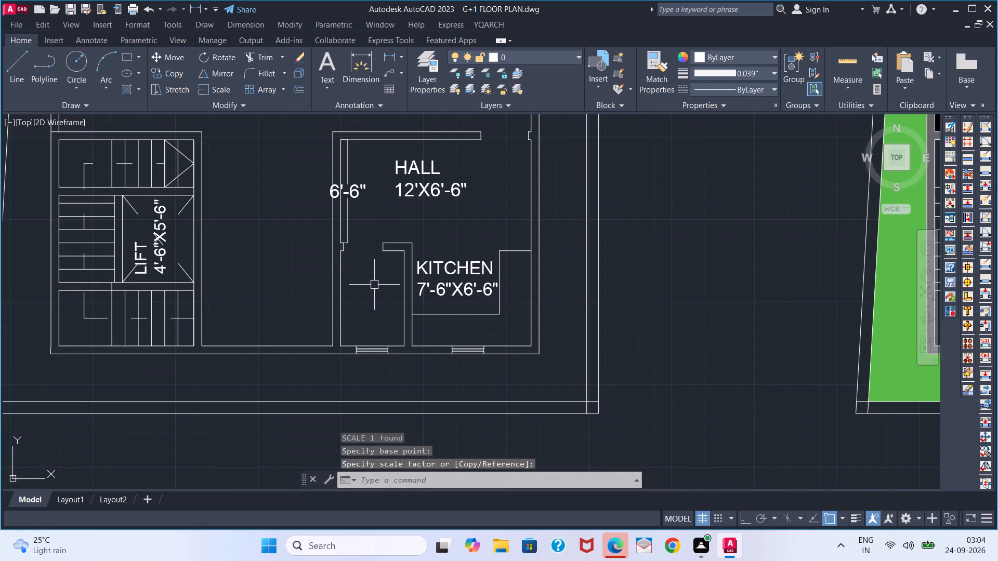
middle_drag(381, 307, 381, 327)
click(358, 212)
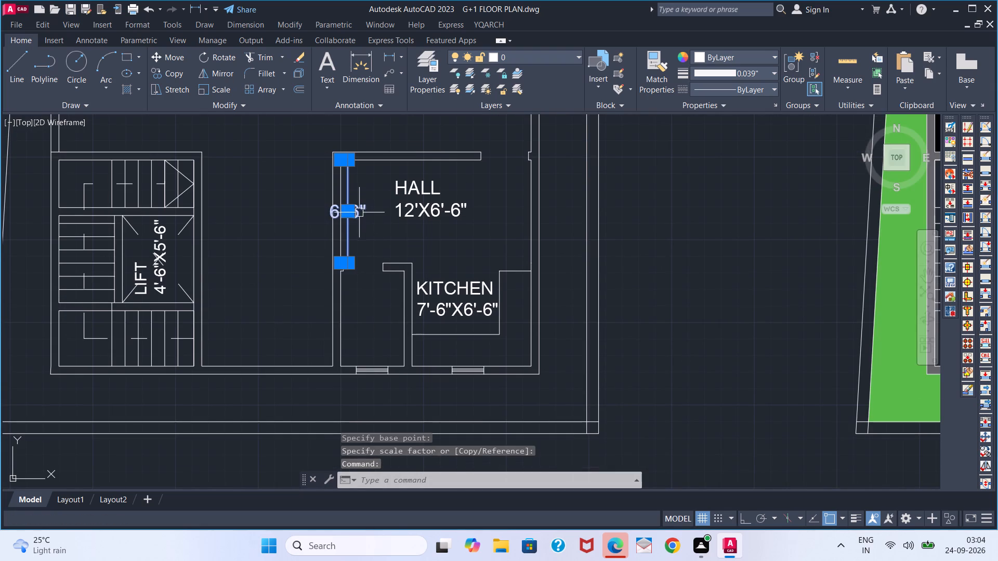
key(Delete)
Move the HALL 12'X6'-6" label slightly down and to the west within its room.
click(441, 210)
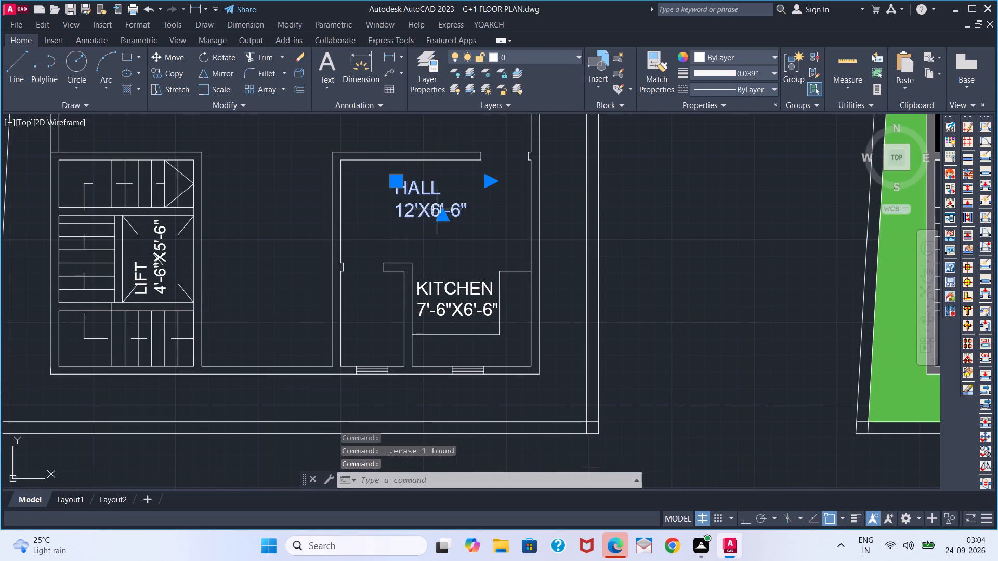
drag(431, 210, 422, 223)
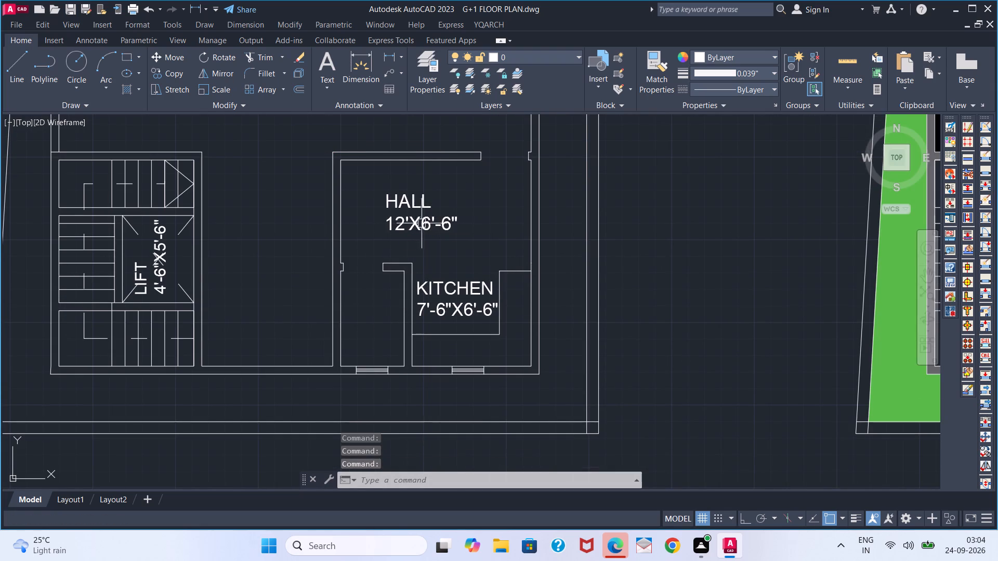
Copy the C.WR label from the hatched first plan into the small room west of the second plan's kitchen.
scroll(386, 284, down, 1)
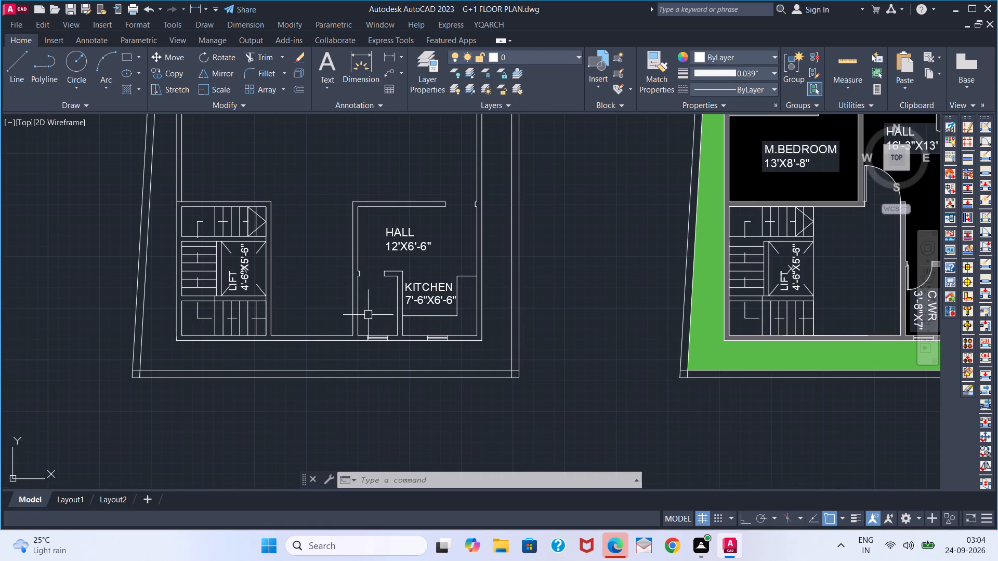
scroll(862, 295, down, 1)
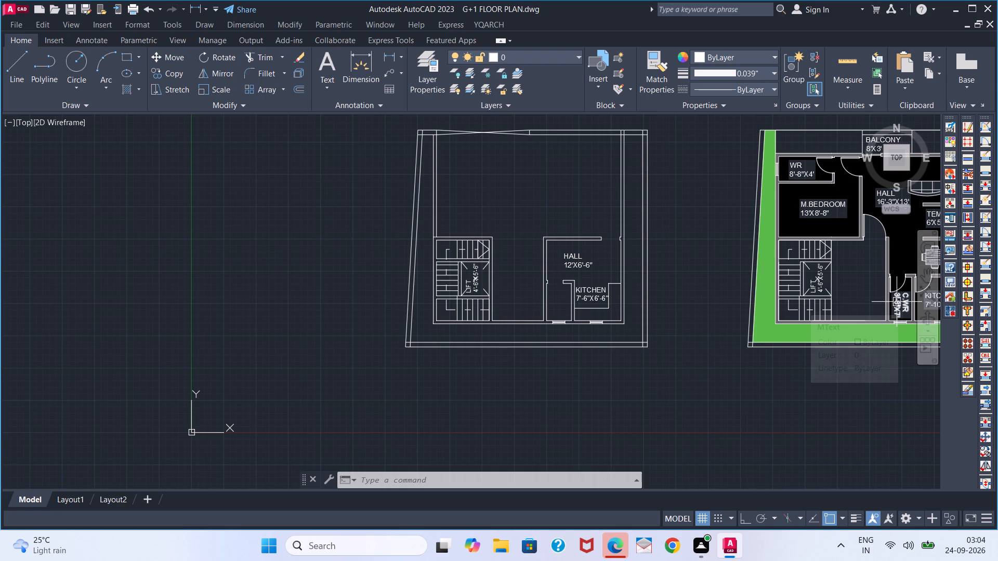
click(898, 302)
key(x)
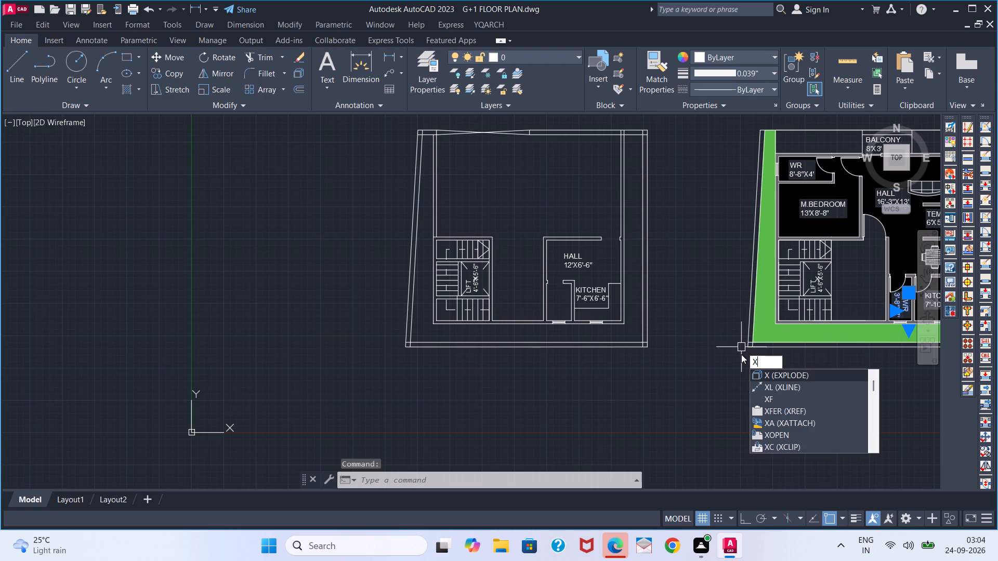
key(BackSpace)
text(CO)
key(Return)
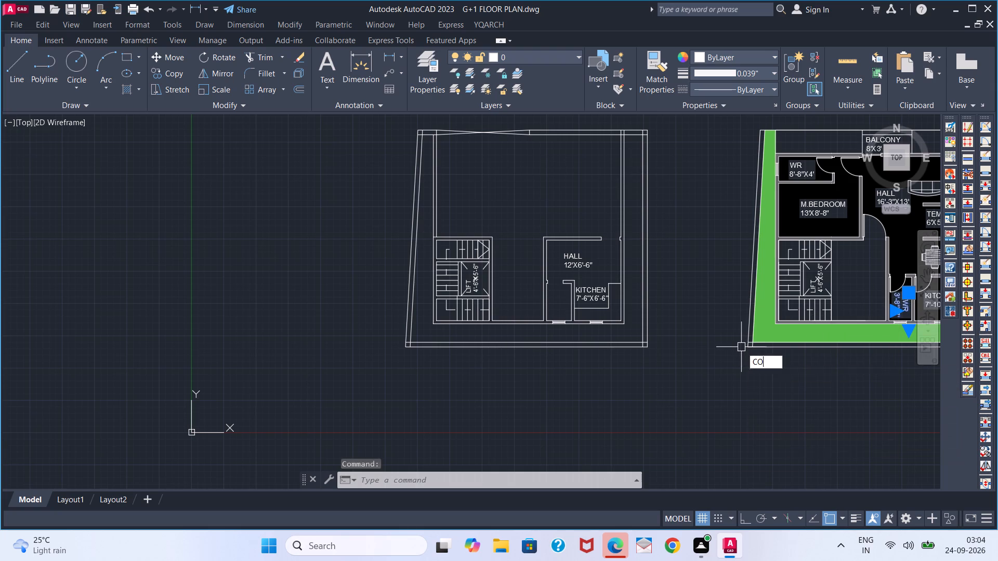
click(900, 312)
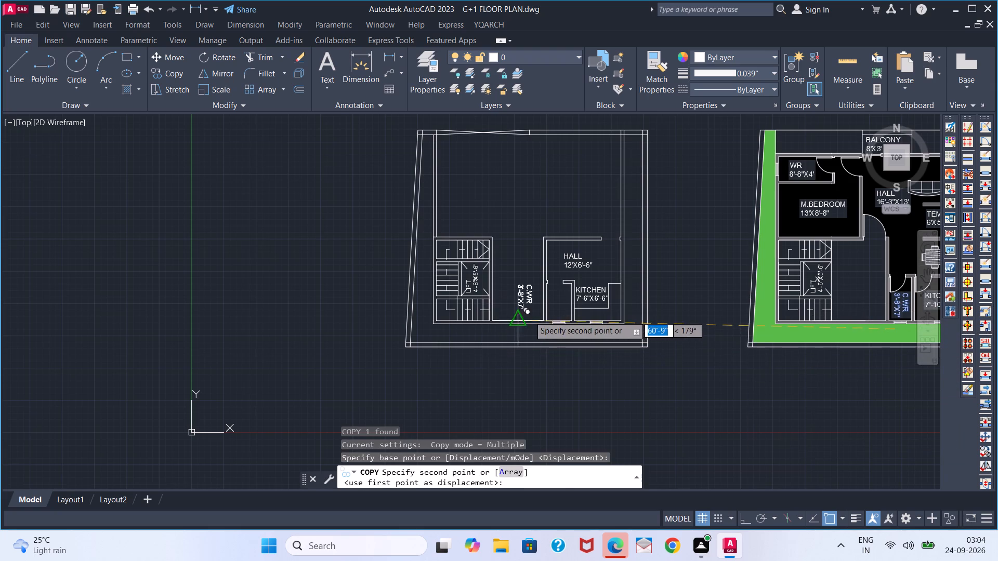
scroll(534, 316, up, 2)
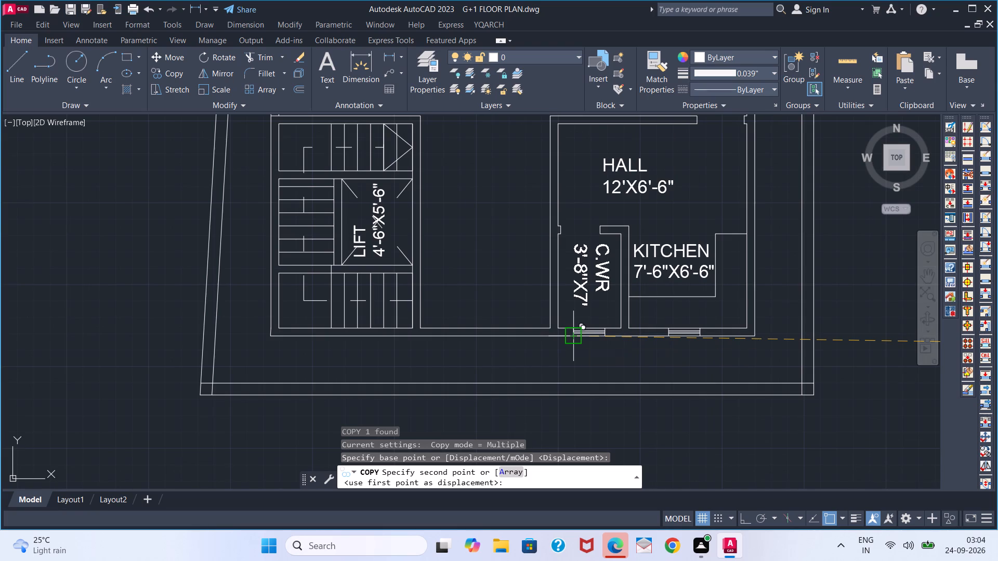
click(578, 347)
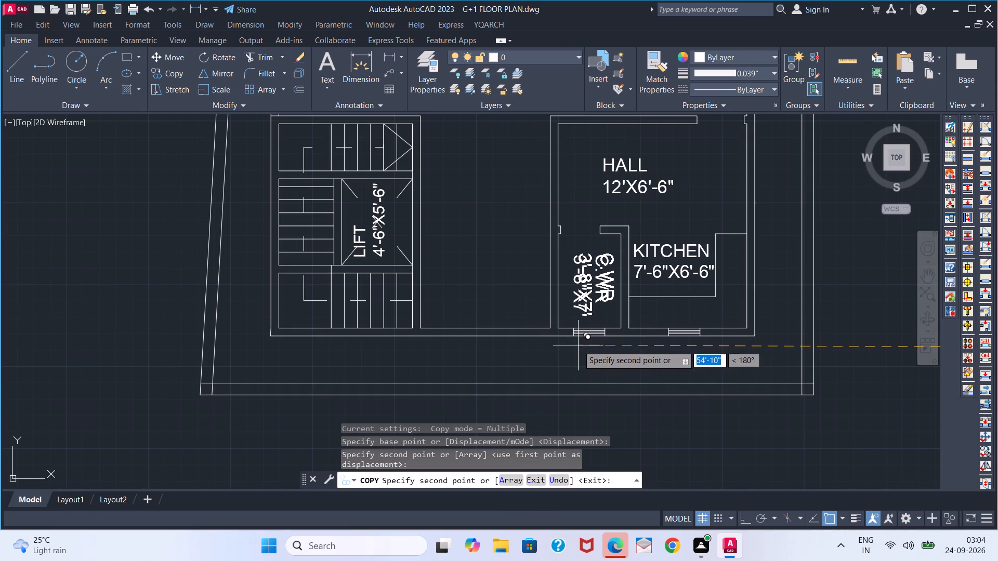
key(Escape)
triple_click(587, 278)
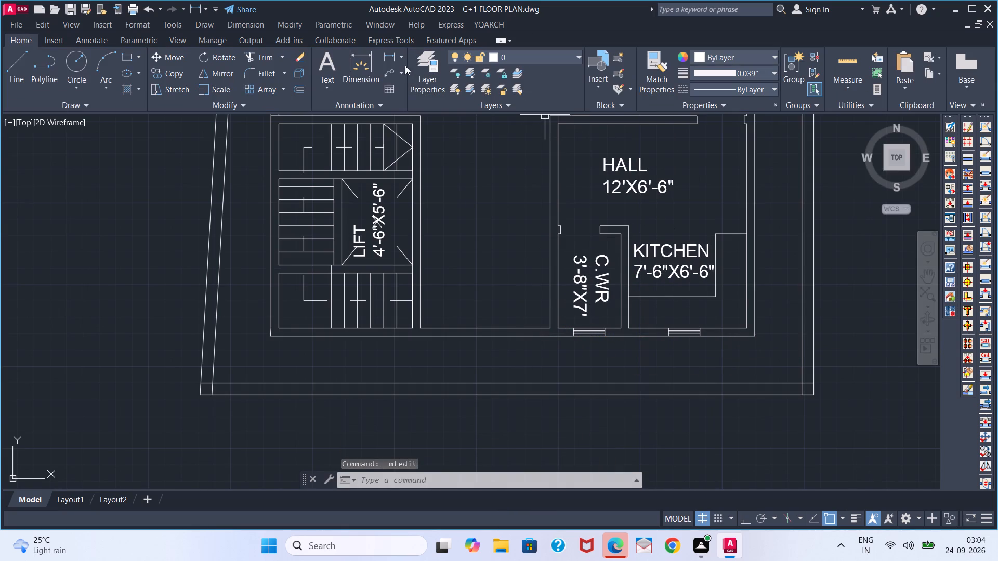
Measure the depth of the small room west of the kitchen with a linear dimension, without placing it.
click(384, 57)
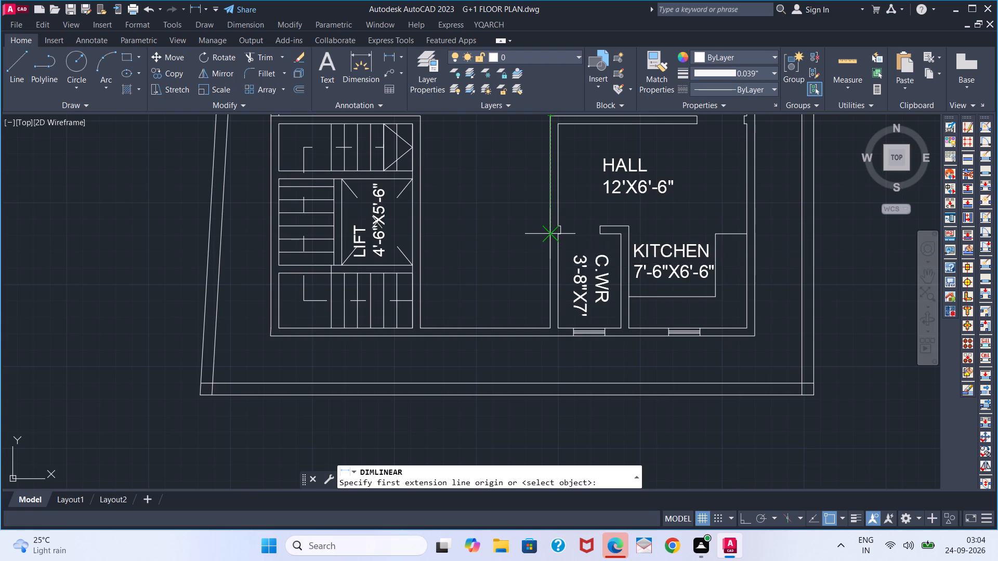
scroll(561, 240, up, 2)
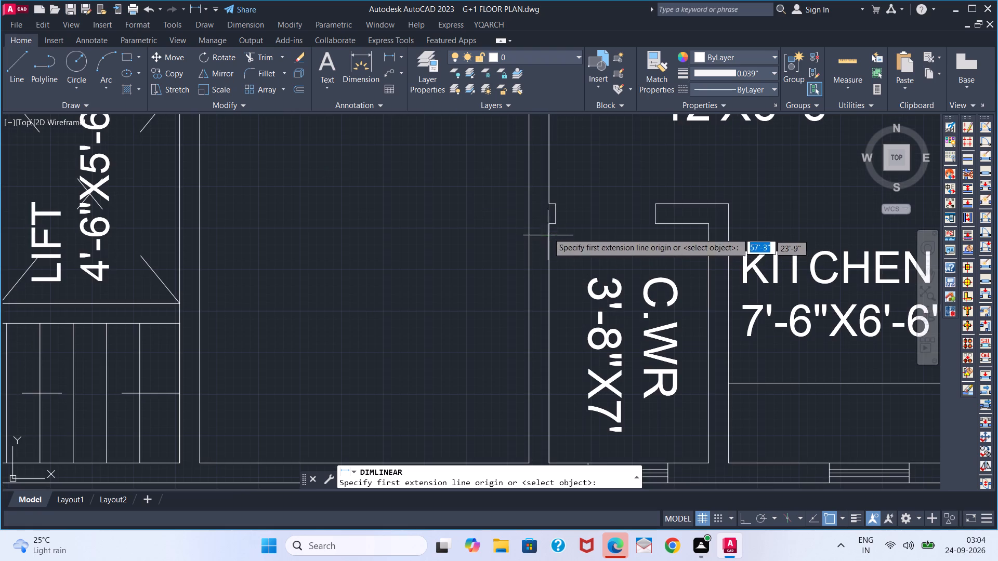
click(548, 230)
middle_drag(541, 394, 499, 225)
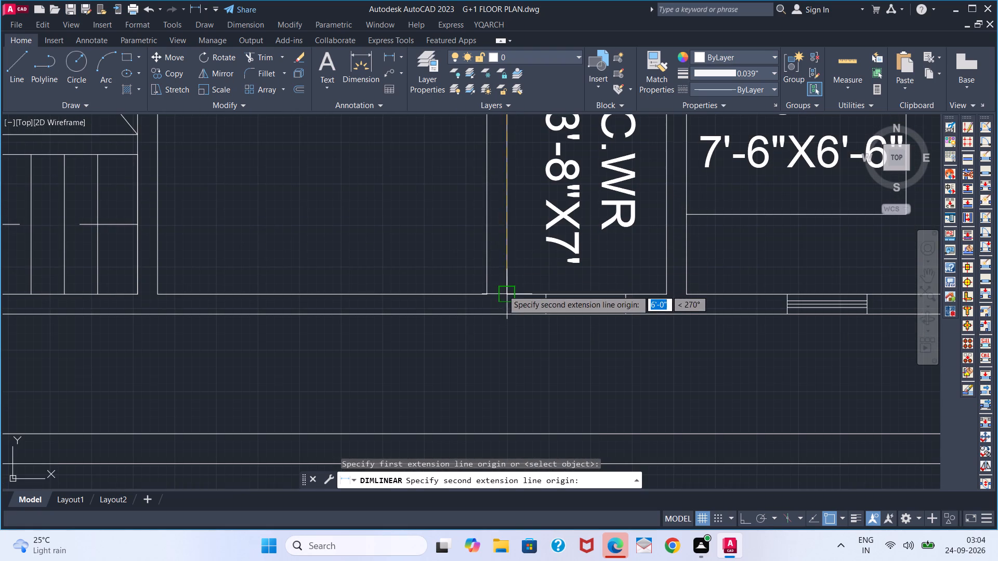
click(503, 293)
key(Escape)
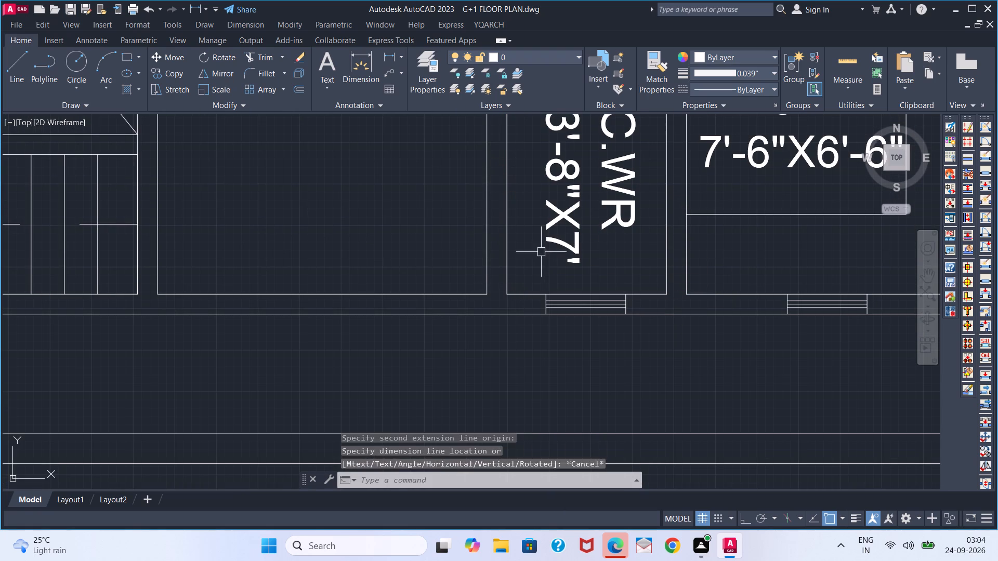
Change the copied C.WR label's text to WTR with 4'X6' on the line below.
double_click(546, 245)
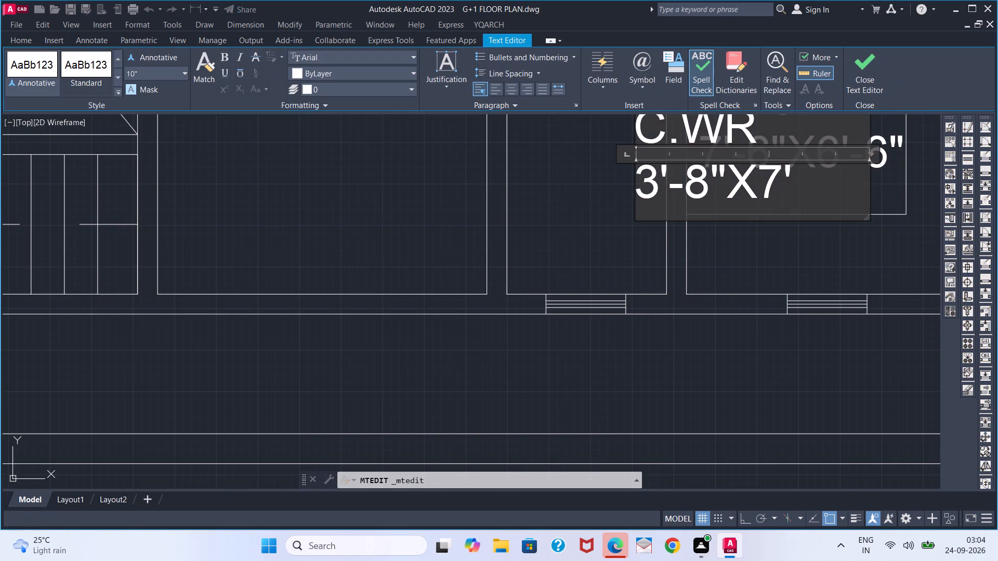
click(807, 186)
key(BackSpace)
key(BackSpace)
key(BackSpace)
key(BackSpace)
key(BackSpace)
key(BackSpace)
key(BackSpace)
key(BackSpace)
key(BackSpace)
key(BackSpace)
key(BackSpace)
key(BackSpace)
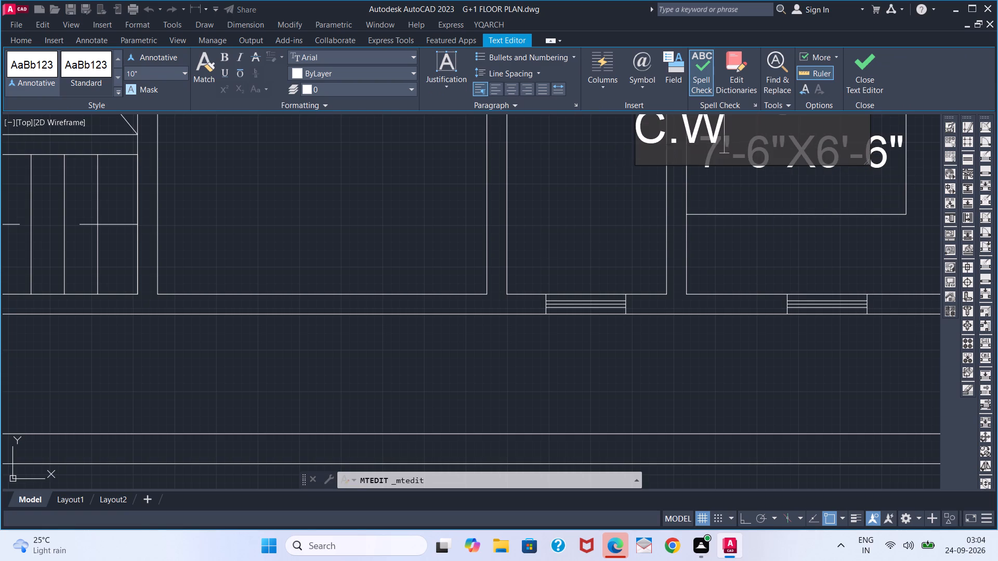
key(BackSpace)
text(WTR)
key(Return)
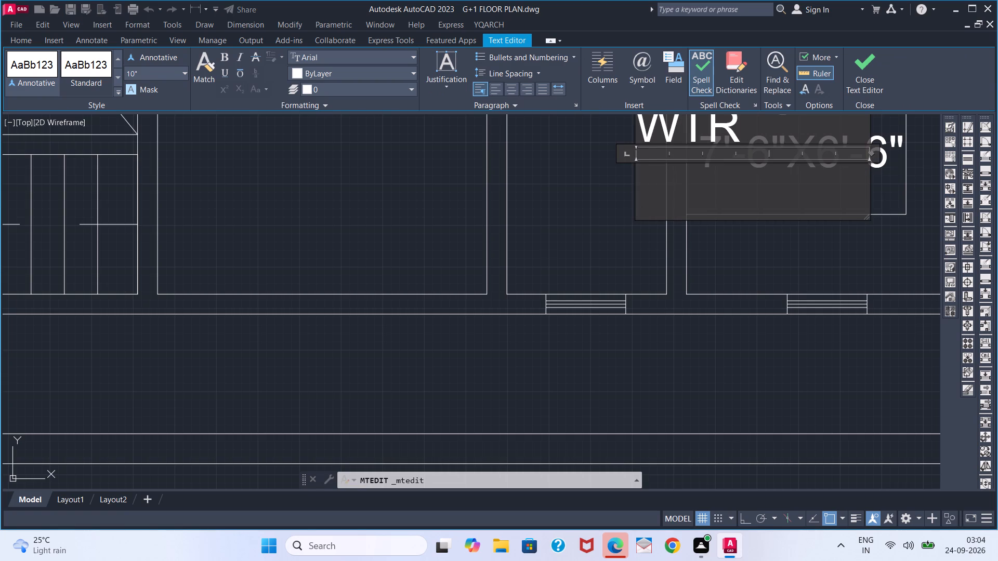
text(6'X)
key(BackSpace)
key(BackSpace)
key(BackSpace)
text(4')
text(X6')
click(545, 263)
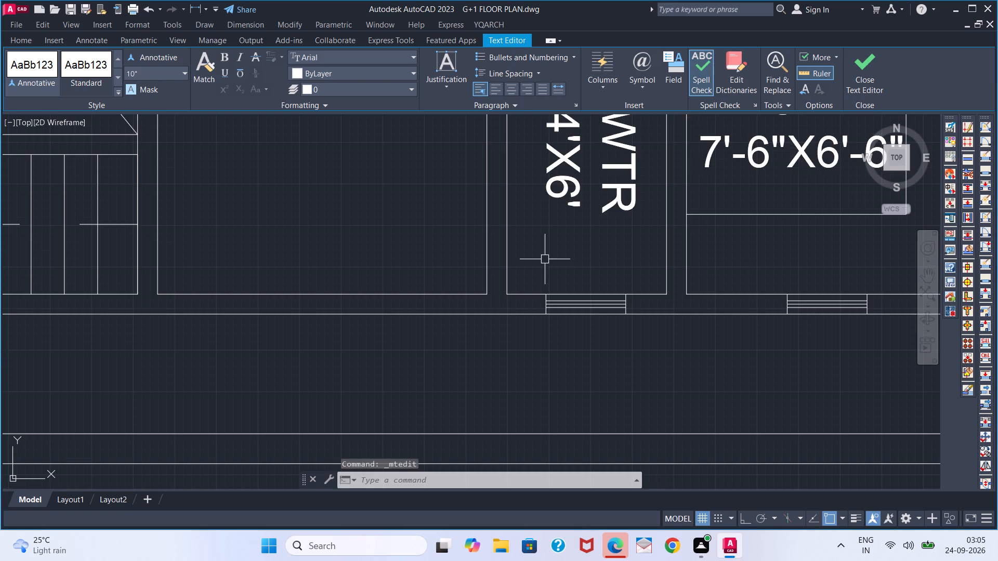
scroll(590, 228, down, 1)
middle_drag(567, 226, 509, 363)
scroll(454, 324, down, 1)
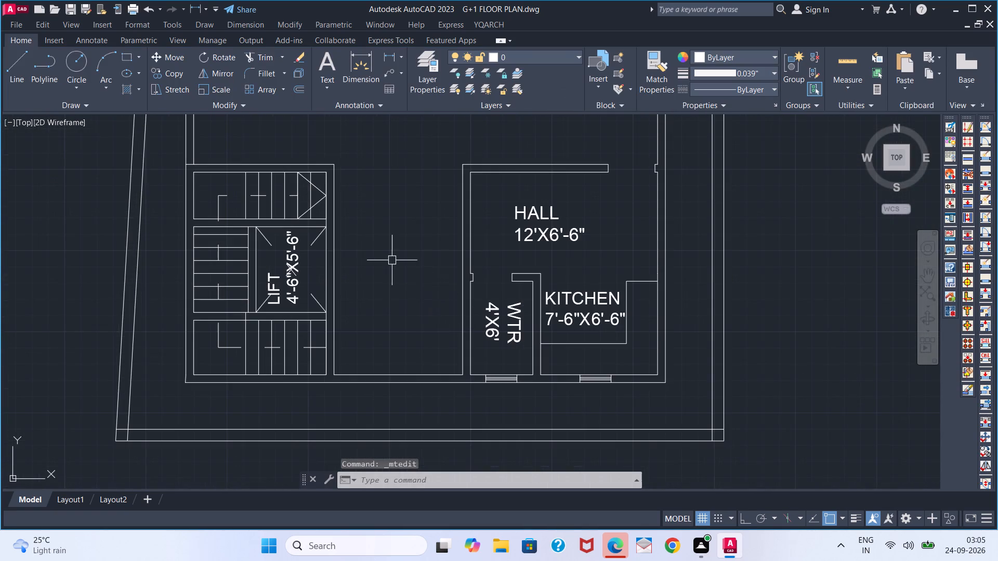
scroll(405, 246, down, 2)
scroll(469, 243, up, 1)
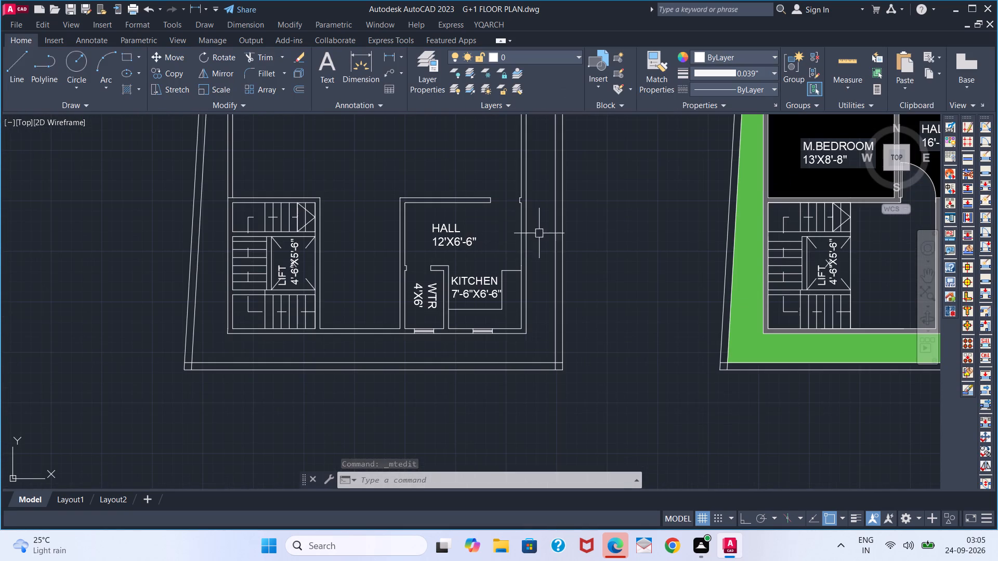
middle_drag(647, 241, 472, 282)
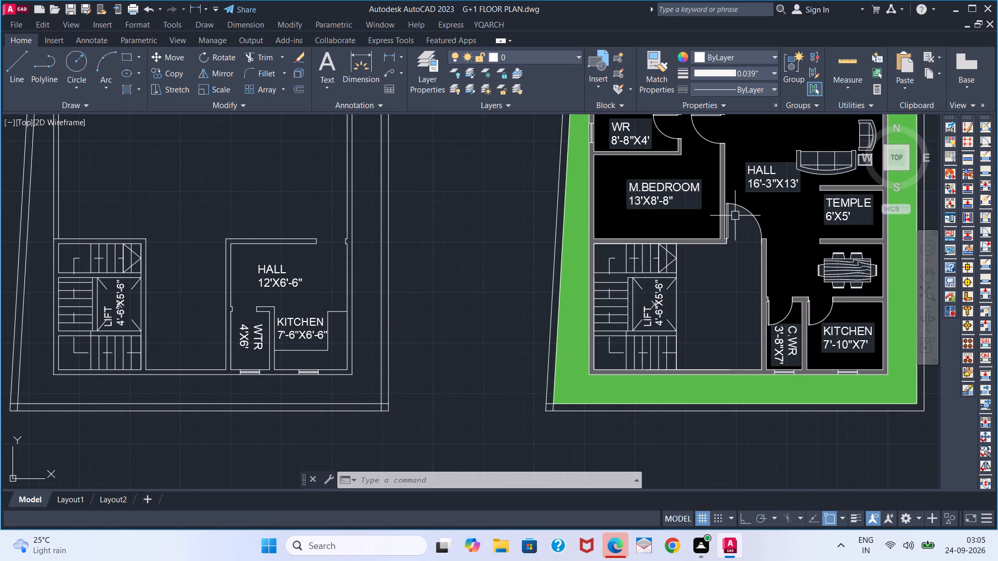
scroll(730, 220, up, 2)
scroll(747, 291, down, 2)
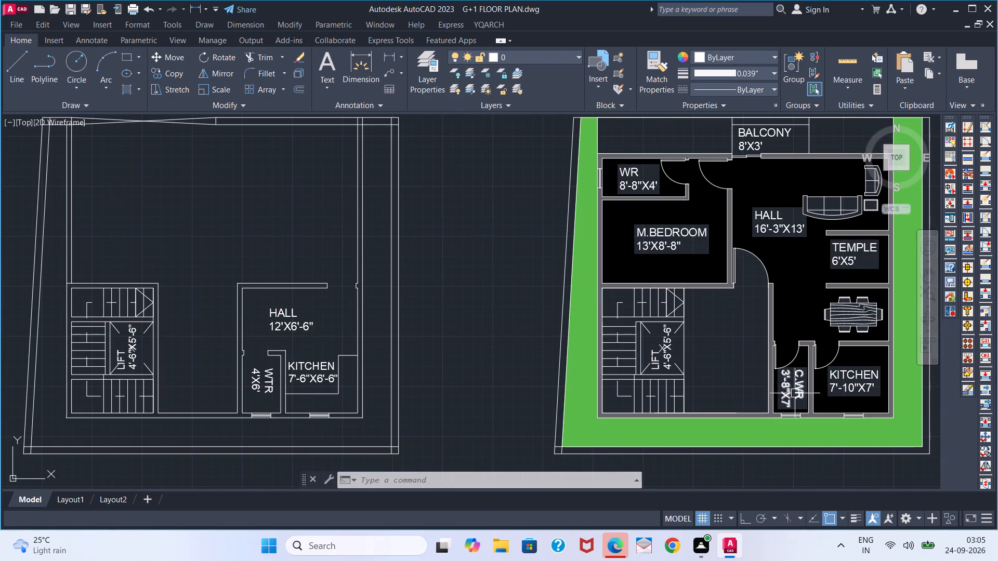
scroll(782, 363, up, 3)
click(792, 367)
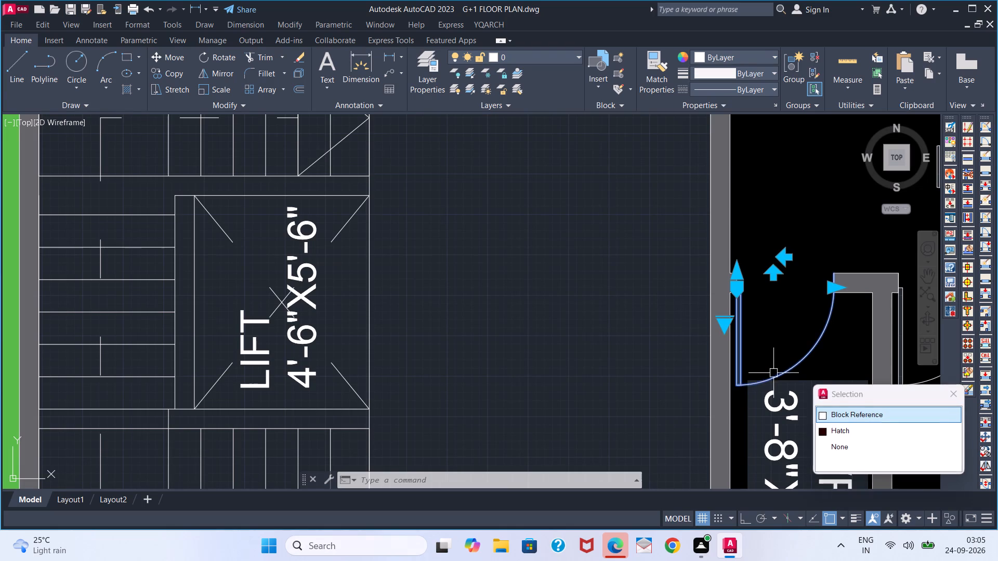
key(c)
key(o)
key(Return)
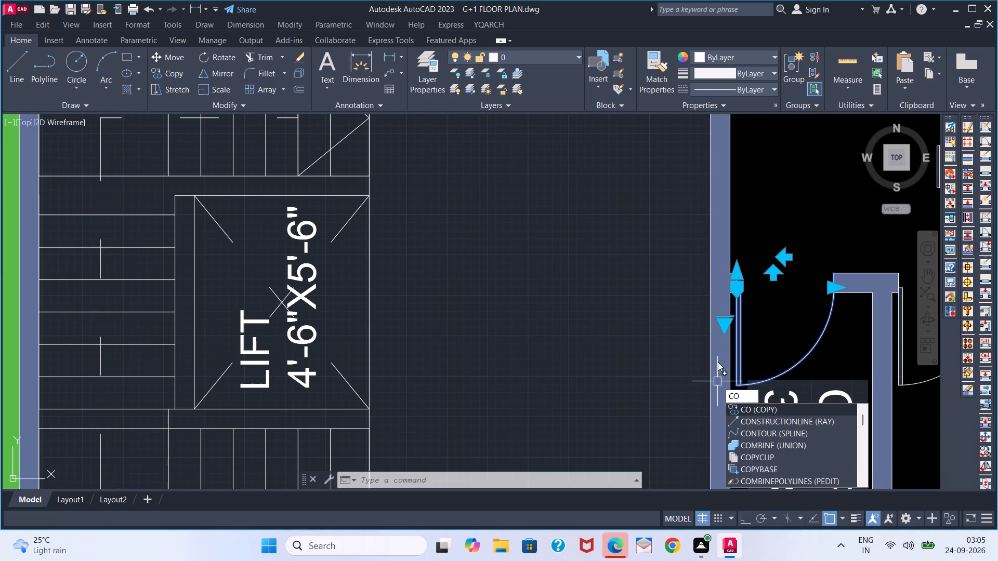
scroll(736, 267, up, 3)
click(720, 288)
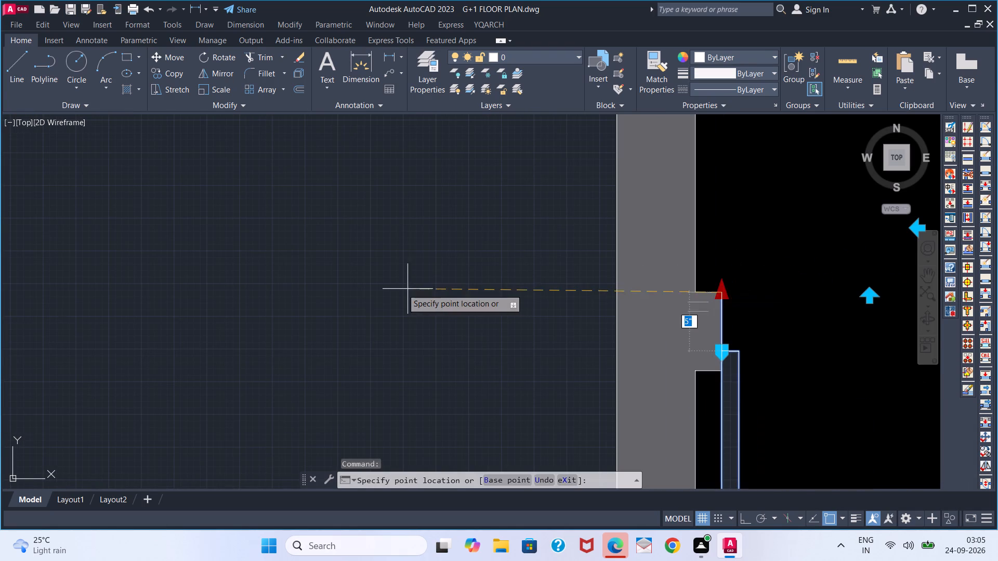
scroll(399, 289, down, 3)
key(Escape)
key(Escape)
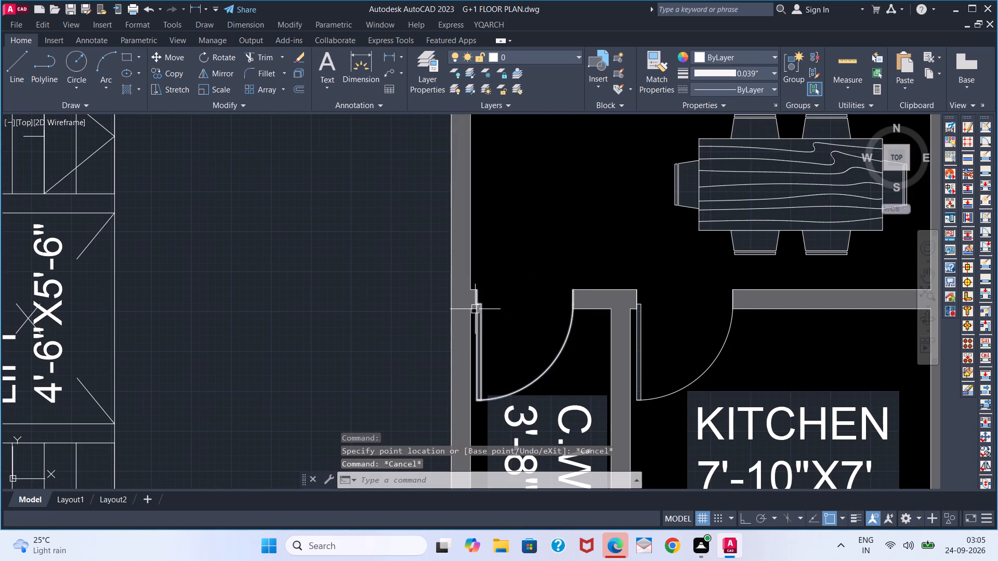
Copy the C.WR door block from the first plan to the west jamb of the second plan's hall entrance opening.
click(481, 321)
click(554, 365)
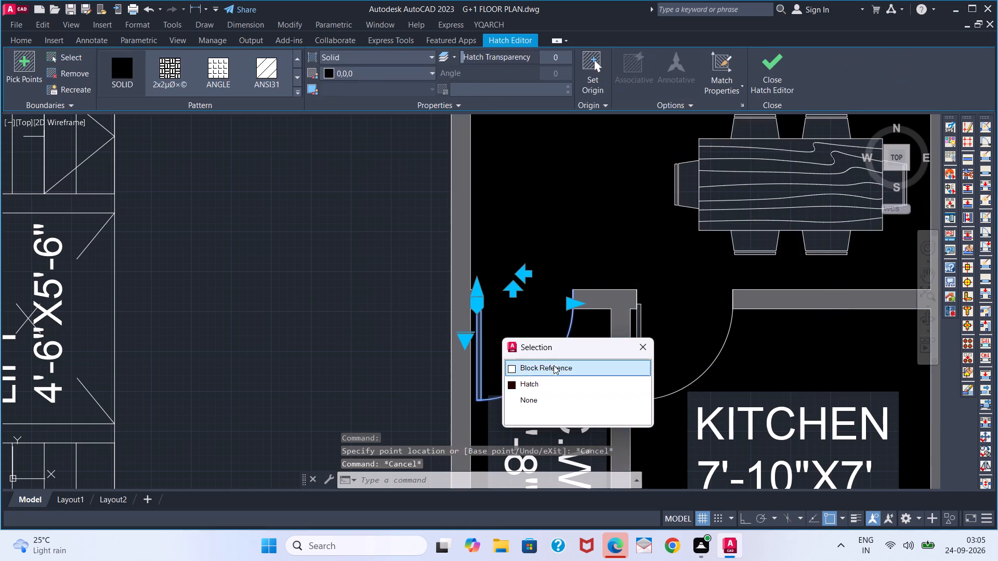
key(c)
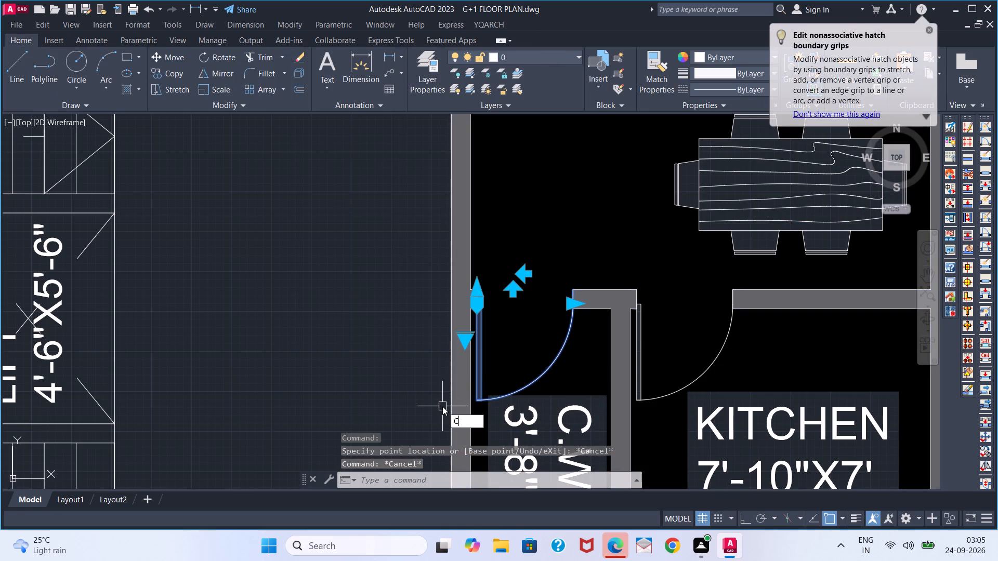
key(o)
key(Return)
click(481, 288)
scroll(208, 317, down, 3)
middle_drag(141, 298, 673, 312)
scroll(298, 301, up, 2)
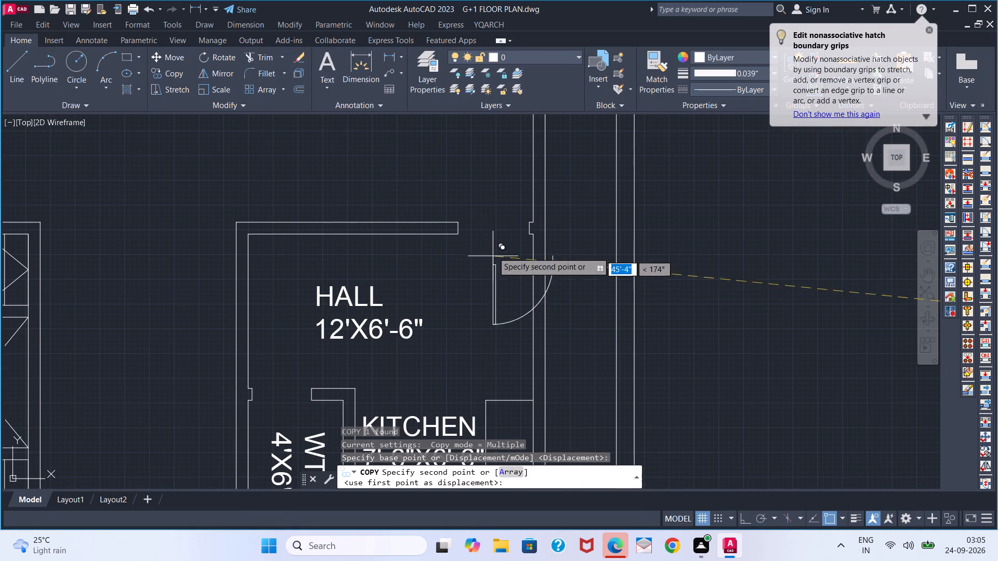
click(464, 222)
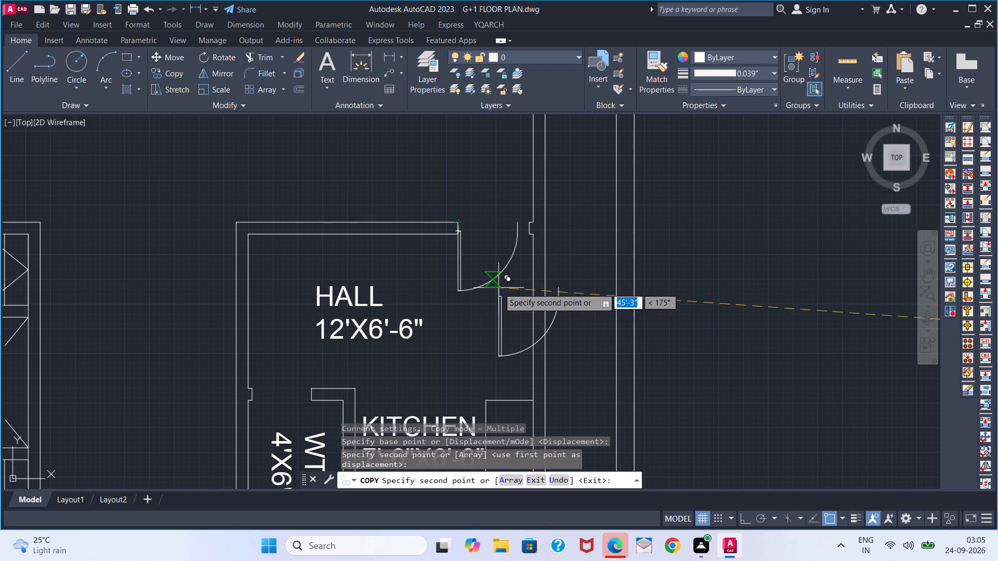
key(Escape)
Flip the copied hall door east-west so its leaf hangs on the east side.
click(478, 283)
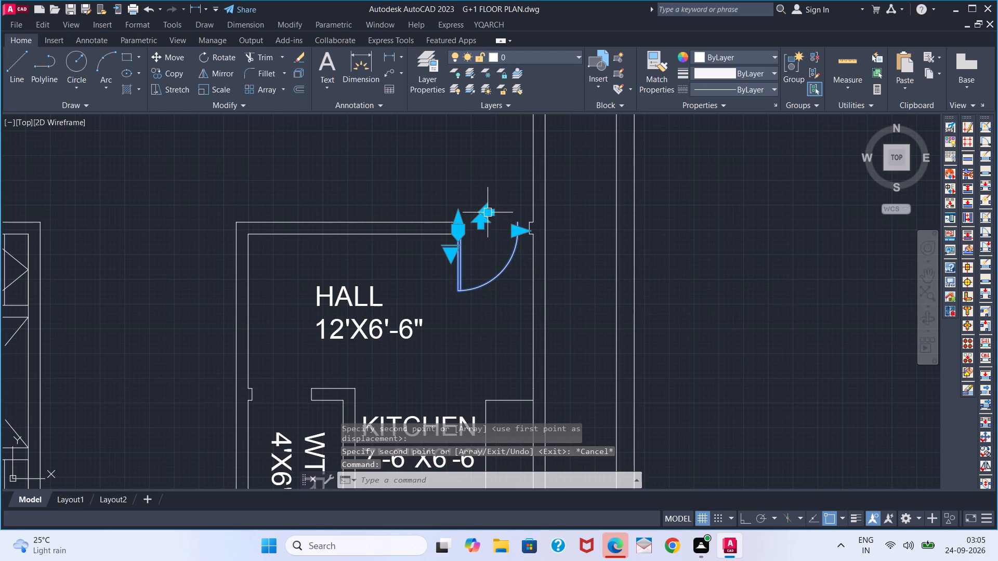
click(491, 212)
key(Escape)
Move the hall door about 6" east so its hinge corner meets the opening's east jamb.
click(516, 223)
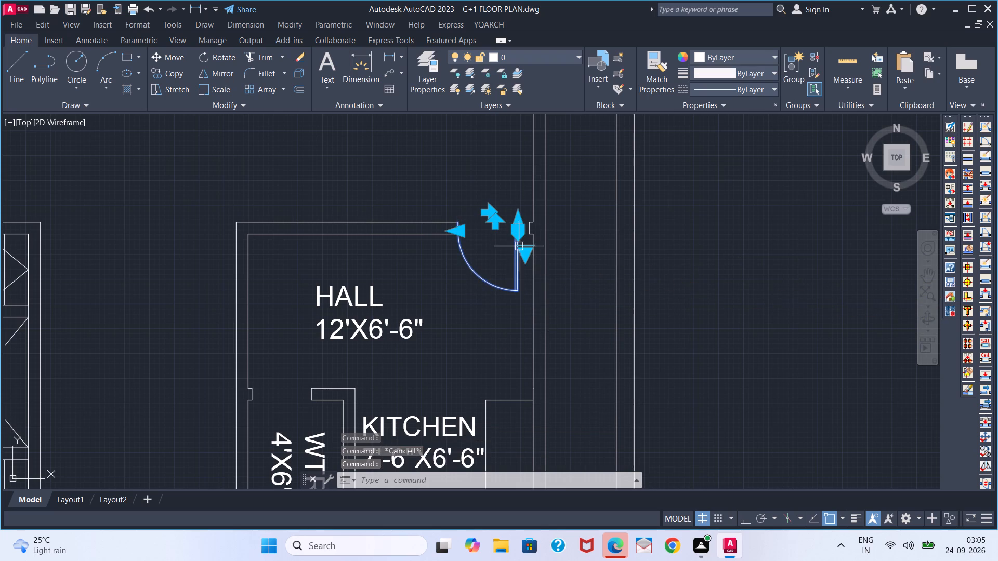
key(m)
key(Return)
scroll(543, 230, up, 3)
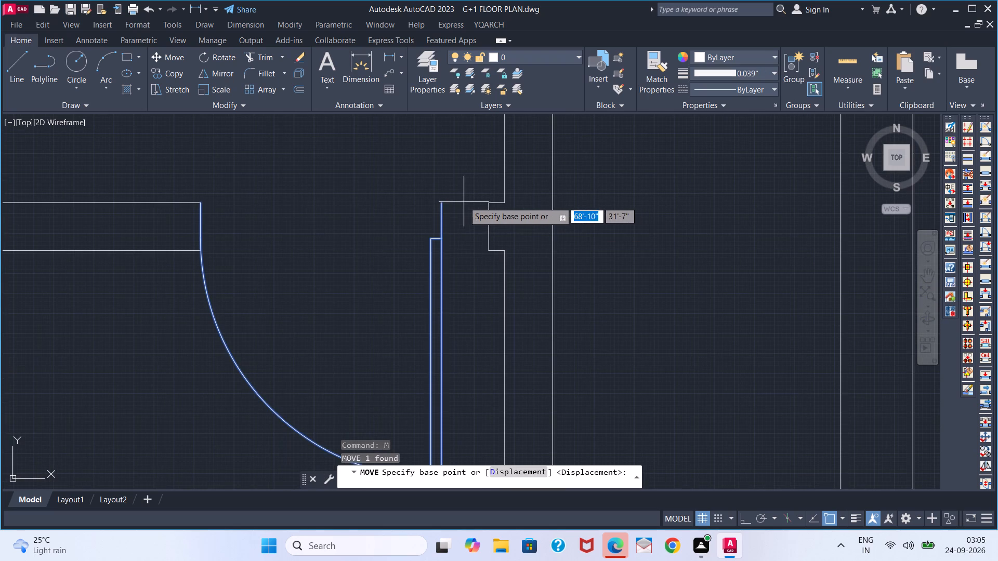
click(444, 204)
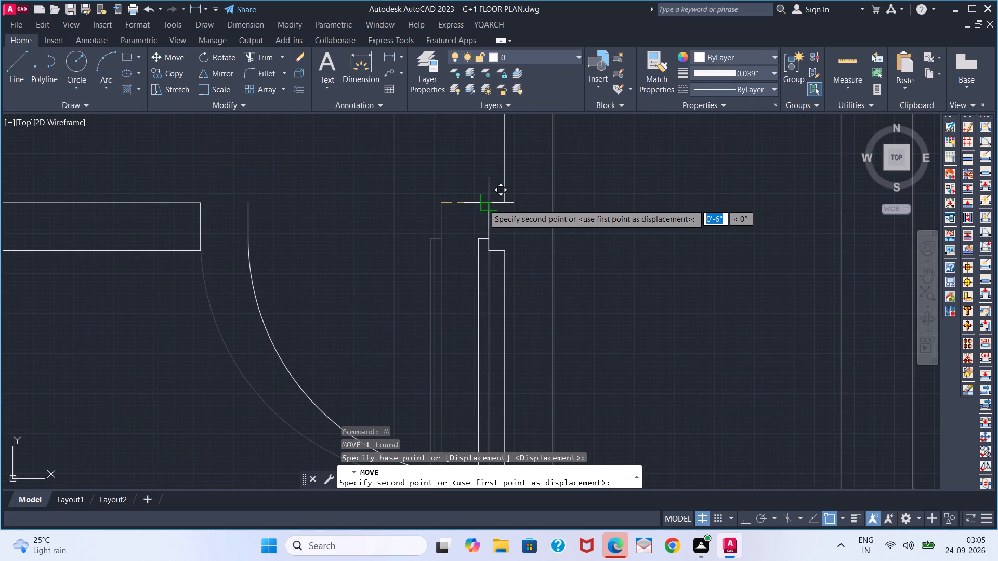
click(484, 204)
key(grave)
key(Escape)
scroll(430, 273, down, 2)
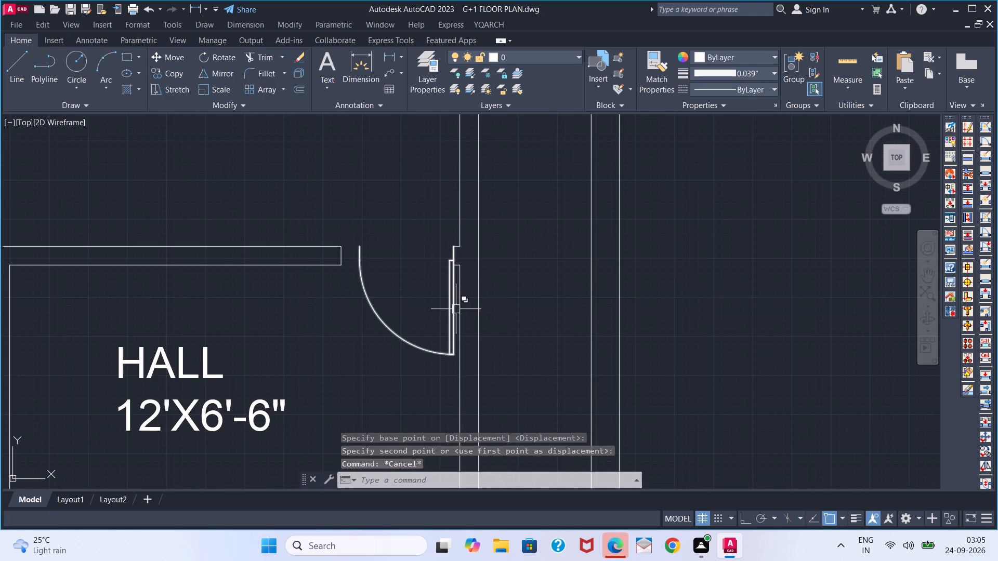
Scale the hall door up from its hinge corner until its swing meets the opening's west jamb.
click(451, 309)
text(SC)
key(space)
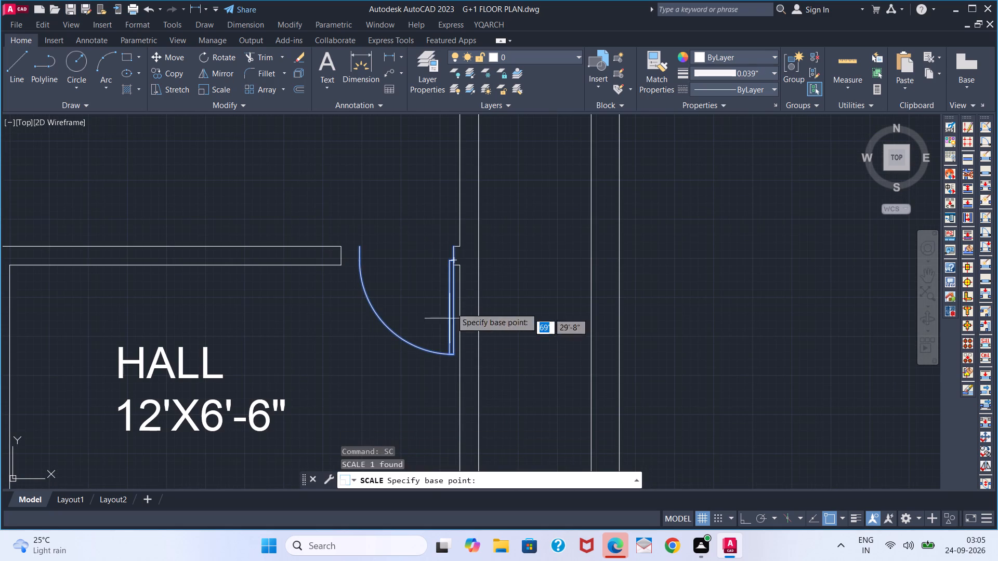
click(452, 247)
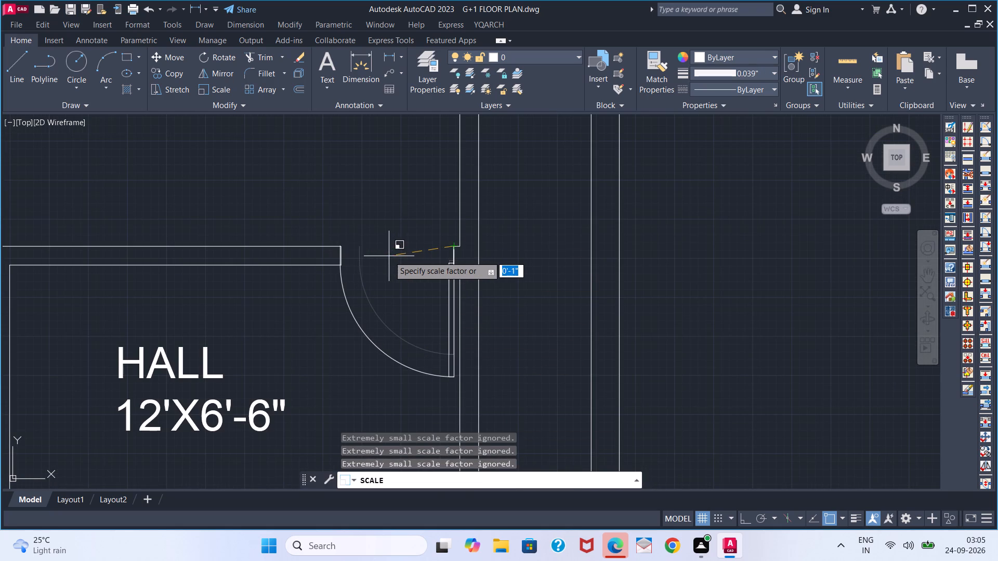
click(390, 257)
scroll(387, 308, down, 1)
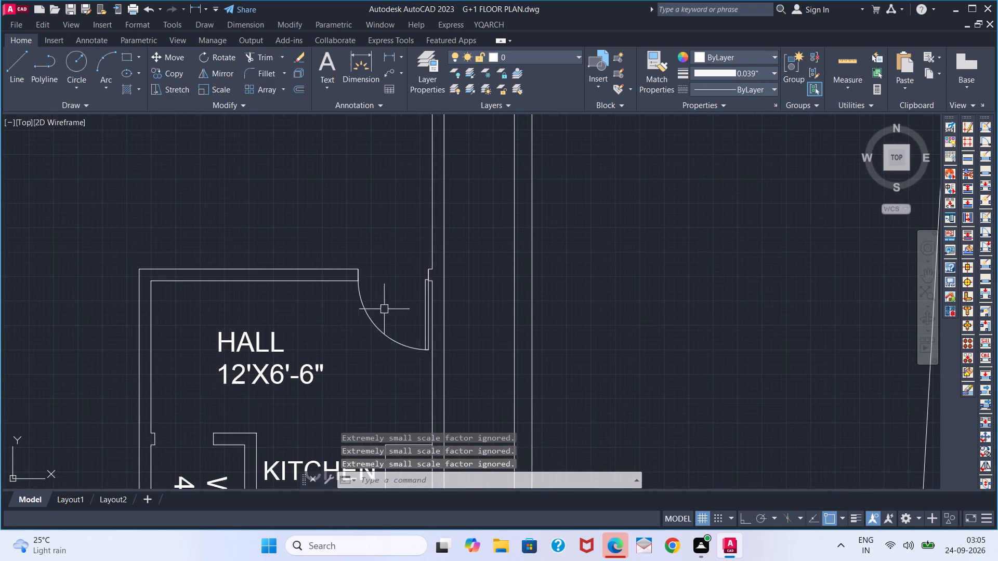
scroll(360, 330, down, 2)
middle_drag(350, 356, 367, 326)
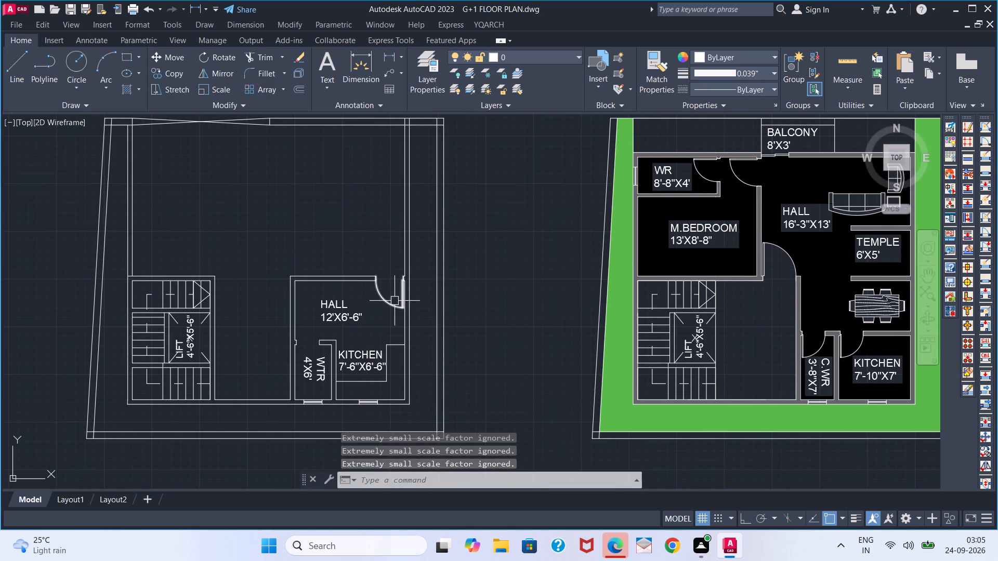
key(Escape)
Copy the hall door by its hinge corner to the east jamb of the WTR opening.
click(391, 302)
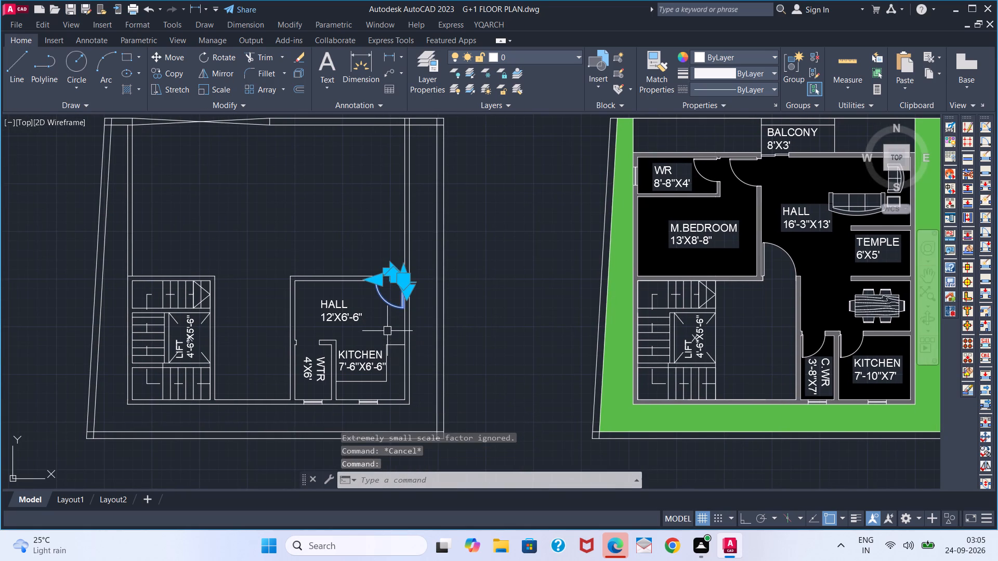
key(c)
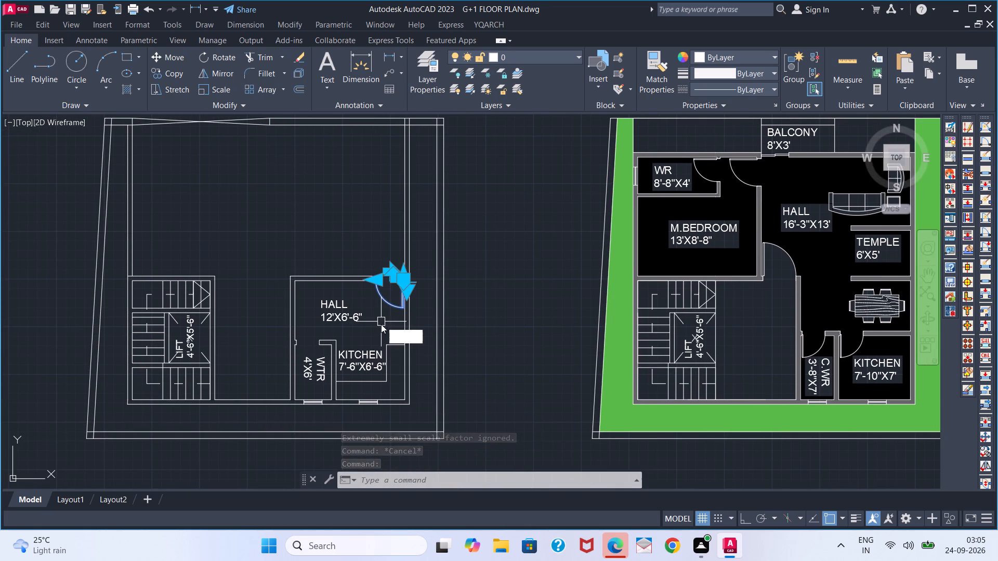
key(o)
key(Return)
scroll(400, 280, up, 3)
click(397, 265)
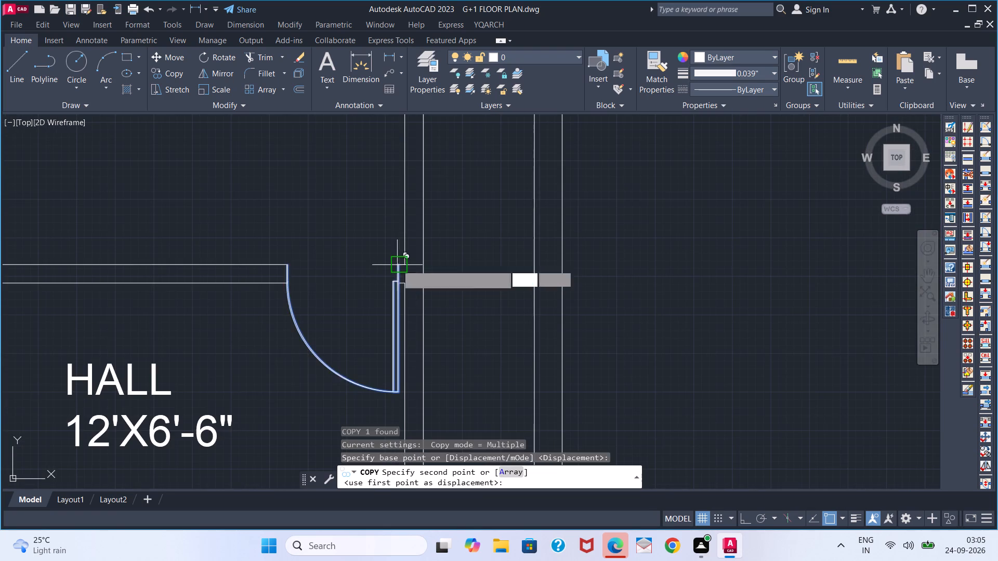
scroll(218, 383, down, 3)
middle_drag(220, 381, 306, 293)
scroll(260, 362, up, 3)
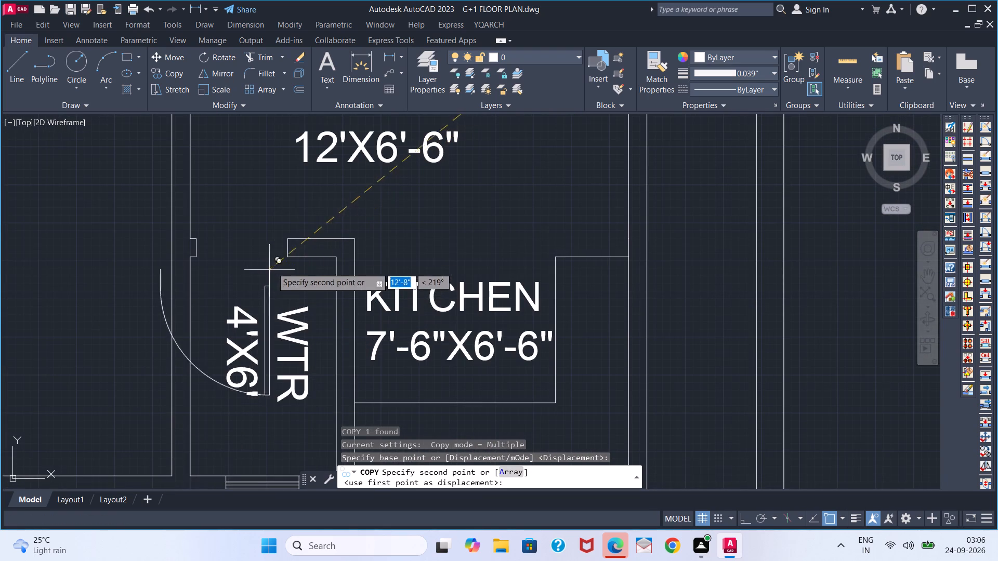
click(282, 237)
key(Escape)
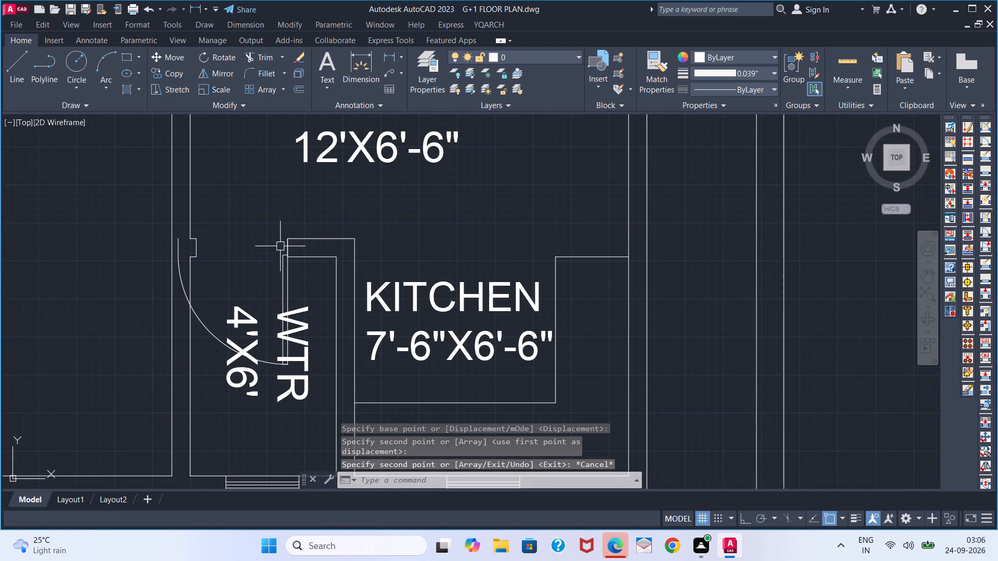
Flip the copied WTR door east-west so its leaf hangs on the west side.
click(280, 258)
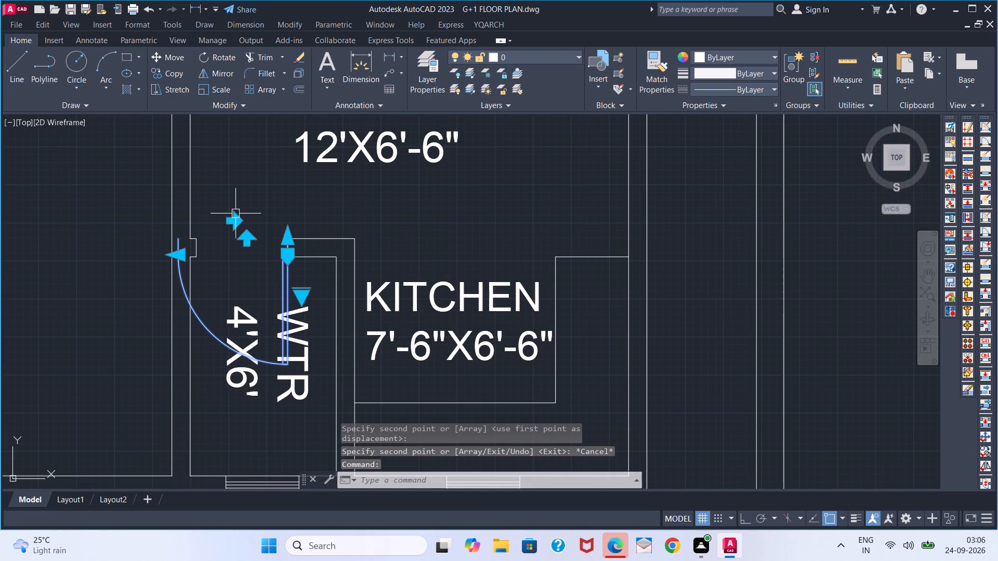
click(235, 213)
click(238, 223)
click(238, 223)
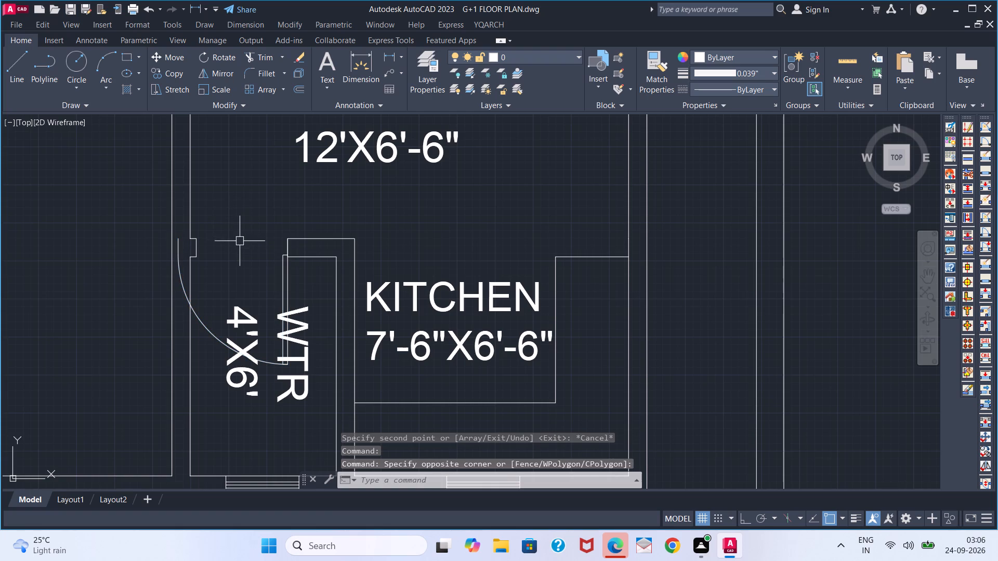
click(279, 261)
click(232, 218)
key(Escape)
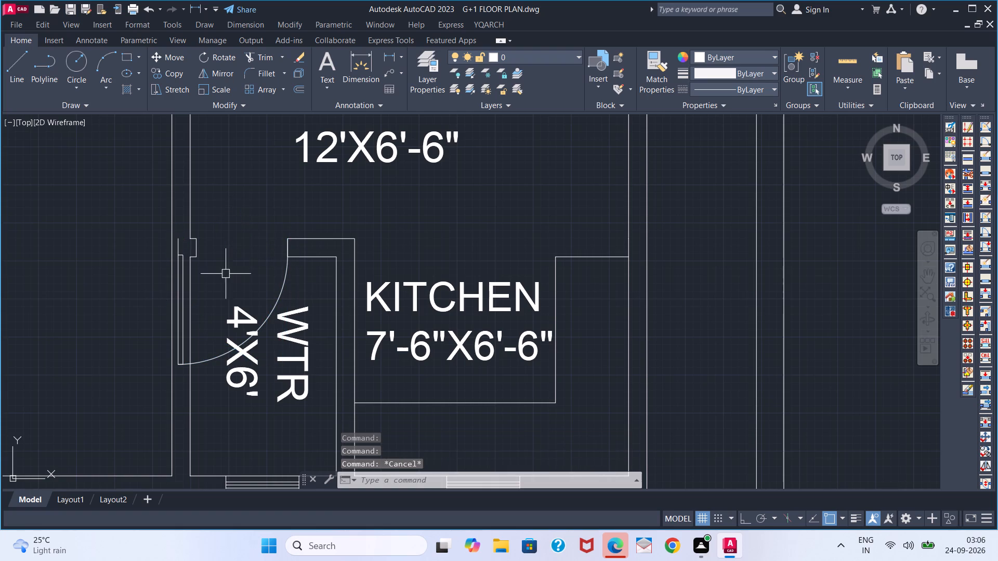
Move the WTR door east so its hinge corner meets the opening's west jamb.
click(180, 254)
key(m)
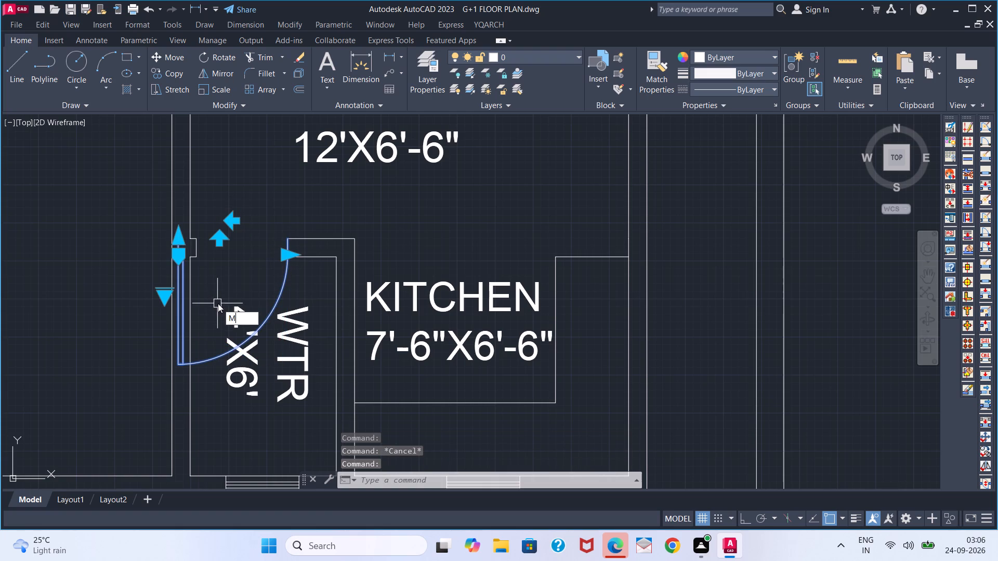
key(Return)
click(180, 237)
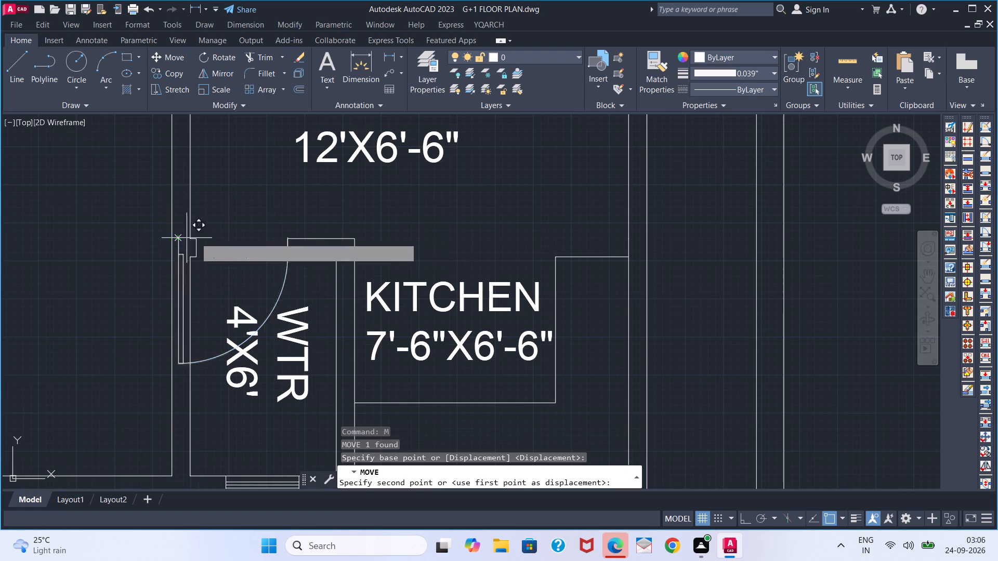
click(195, 238)
key(Escape)
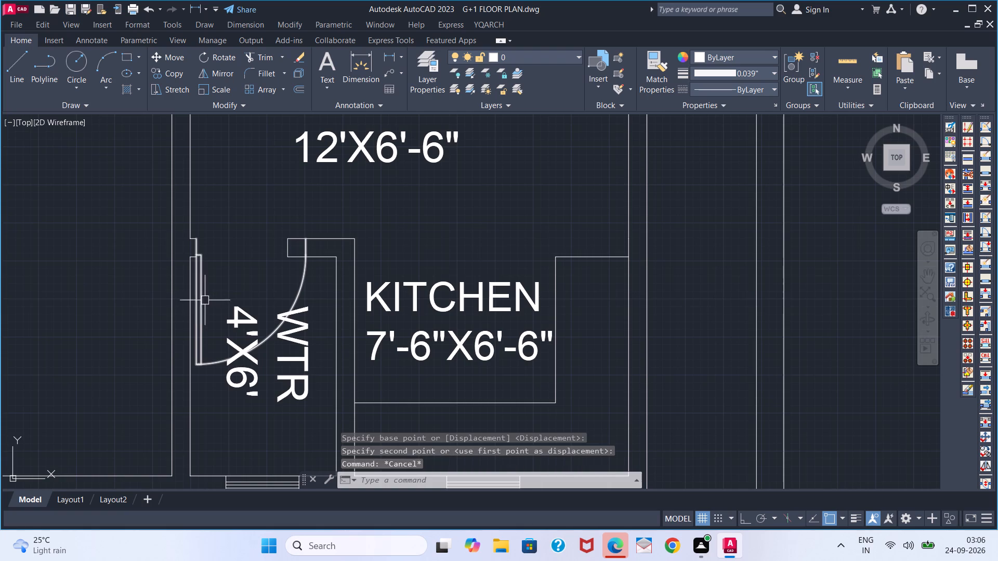
Move the WTR 4'X6' label south, clear of the door swing.
click(279, 370)
click(286, 370)
click(293, 360)
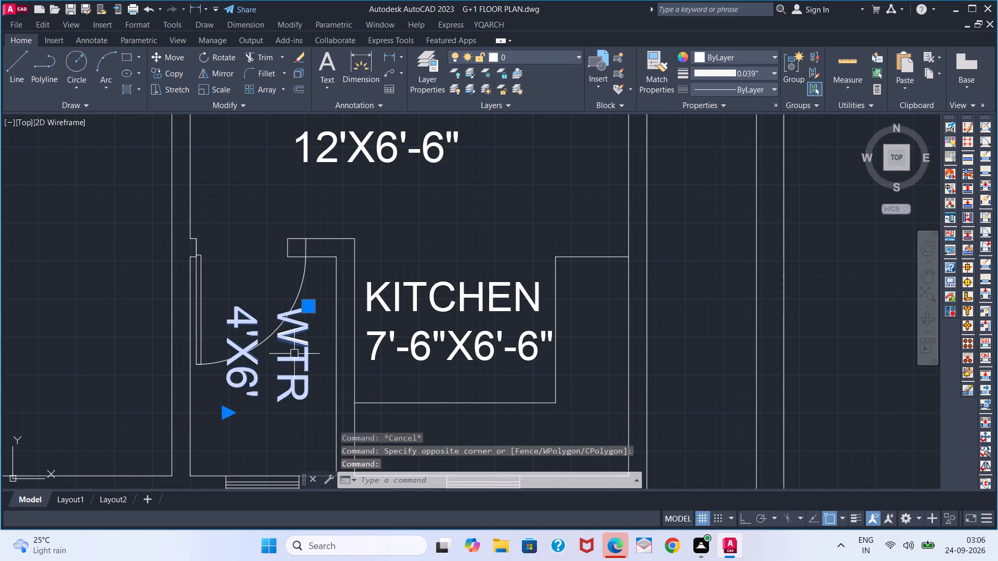
drag(295, 345, 297, 397)
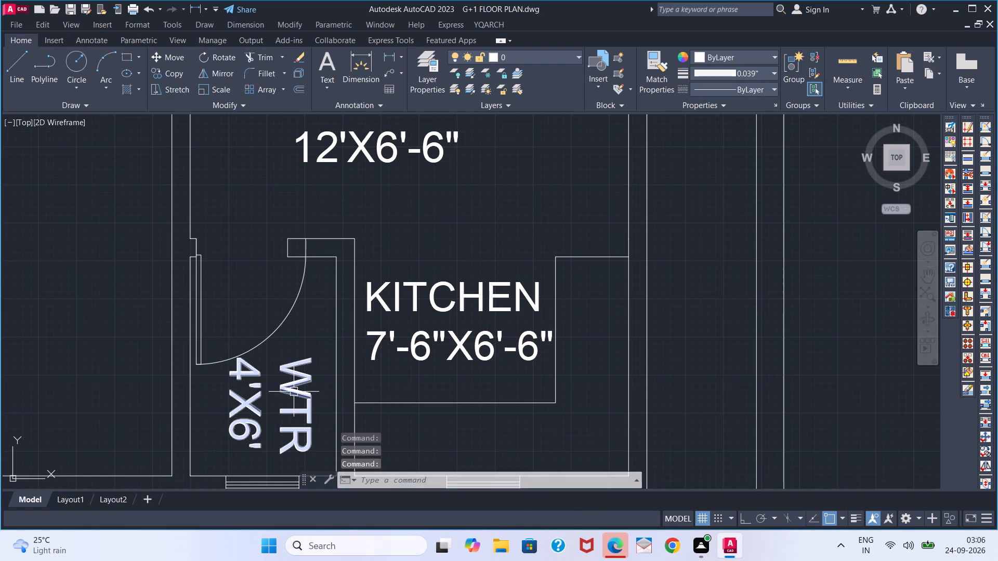
Scale the WTR door down from its hinge corner to fit the width of its opening.
click(205, 274)
key(s)
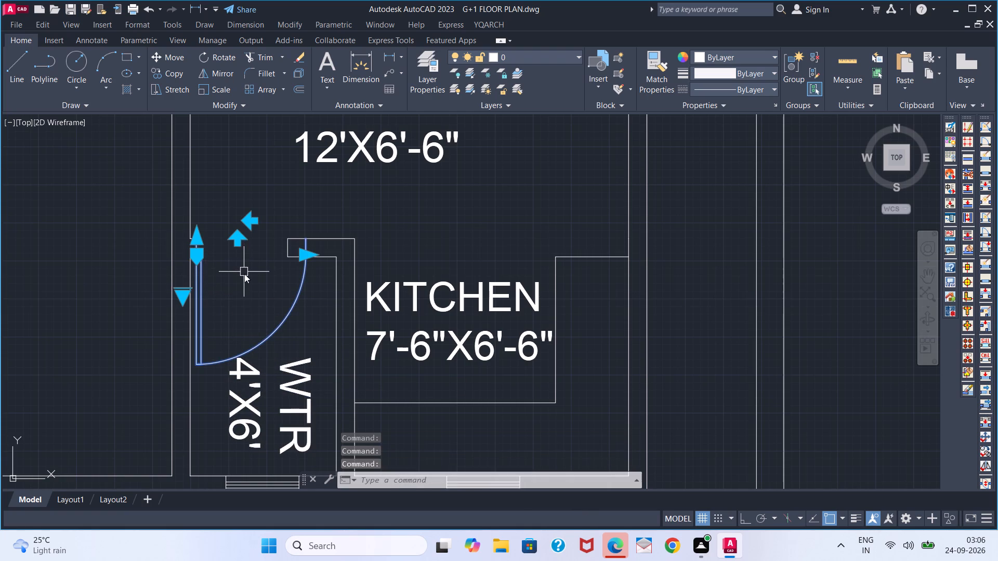
key(c)
key(space)
click(198, 235)
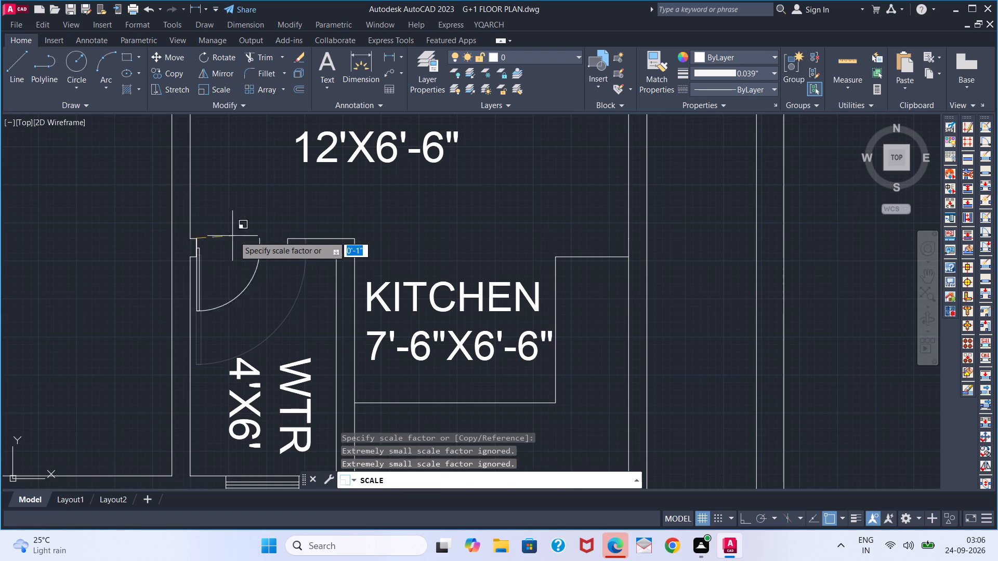
click(248, 247)
Insert the Vehicles - Imperial block in the empty space west of the second plan.
scroll(308, 323, down, 1)
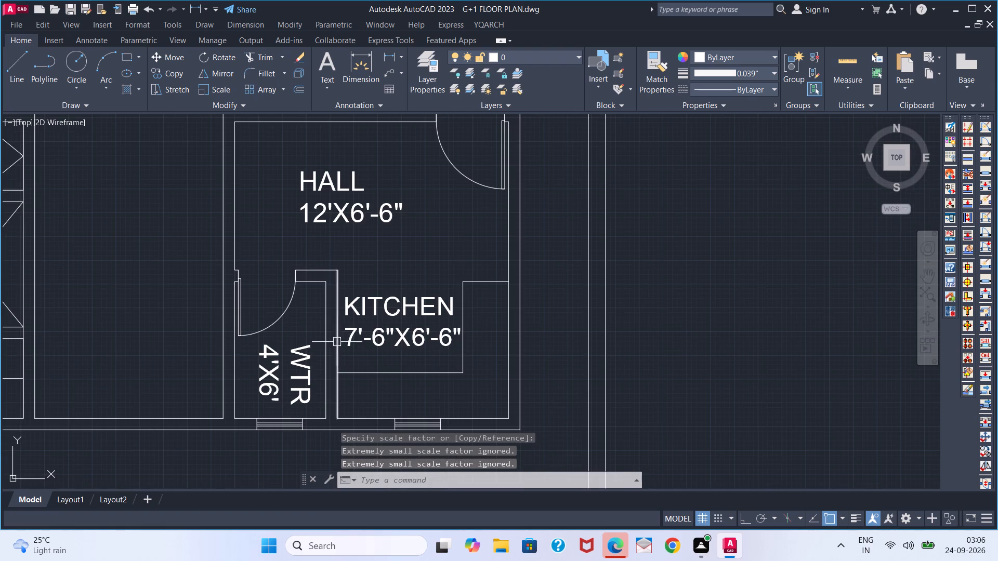
scroll(336, 348, down, 2)
middle_drag(310, 291, 254, 237)
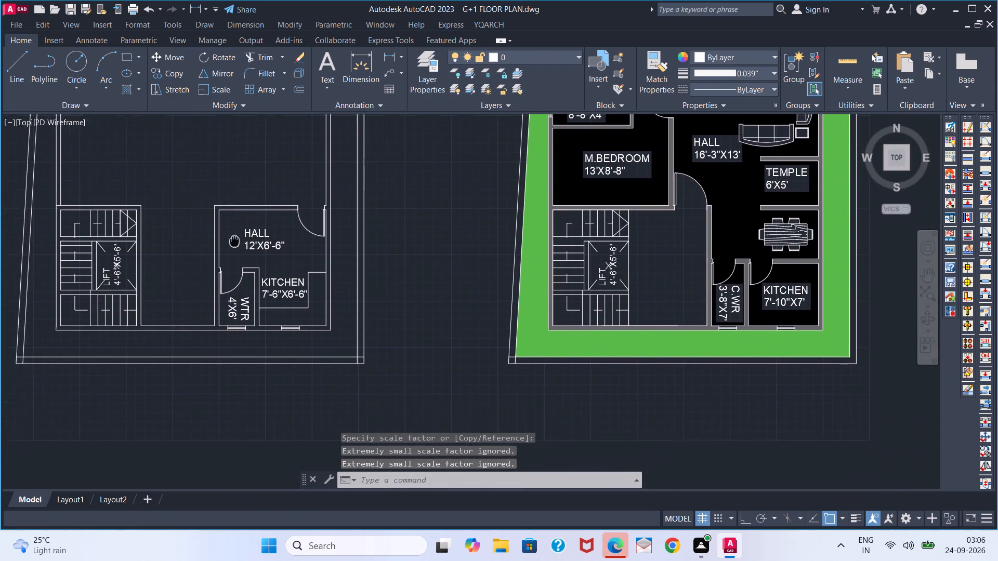
middle_drag(254, 237, 282, 235)
middle_drag(292, 234, 389, 272)
scroll(346, 299, up, 1)
scroll(339, 292, down, 2)
middle_drag(310, 218, 319, 277)
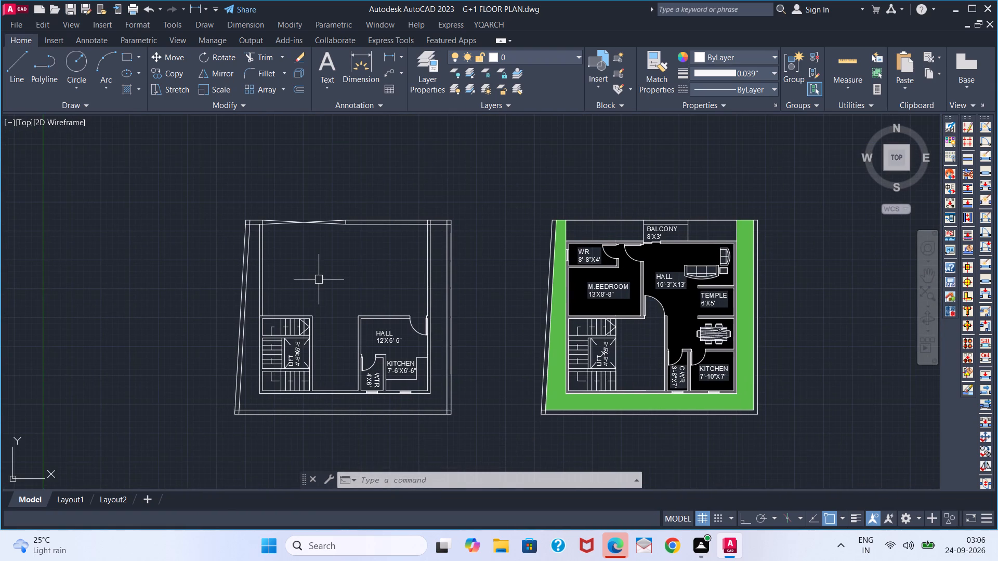
key(ctrl+2)
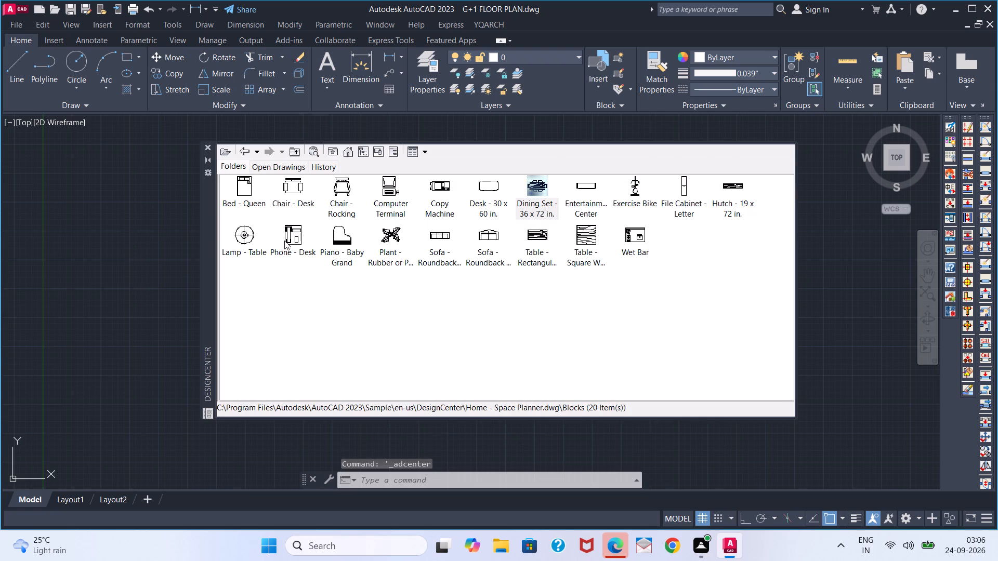
click(208, 152)
key(ctrl+3)
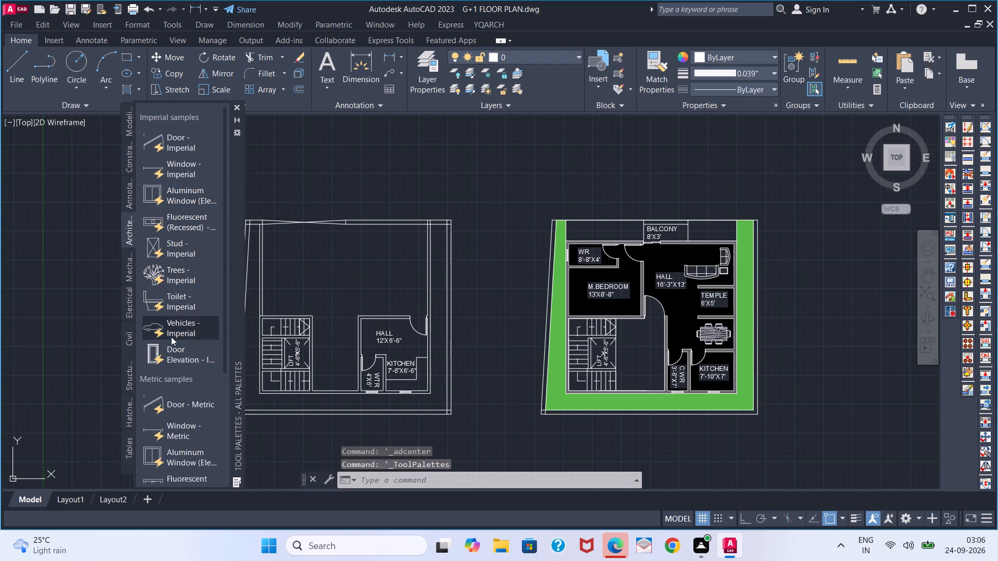
click(174, 331)
click(77, 326)
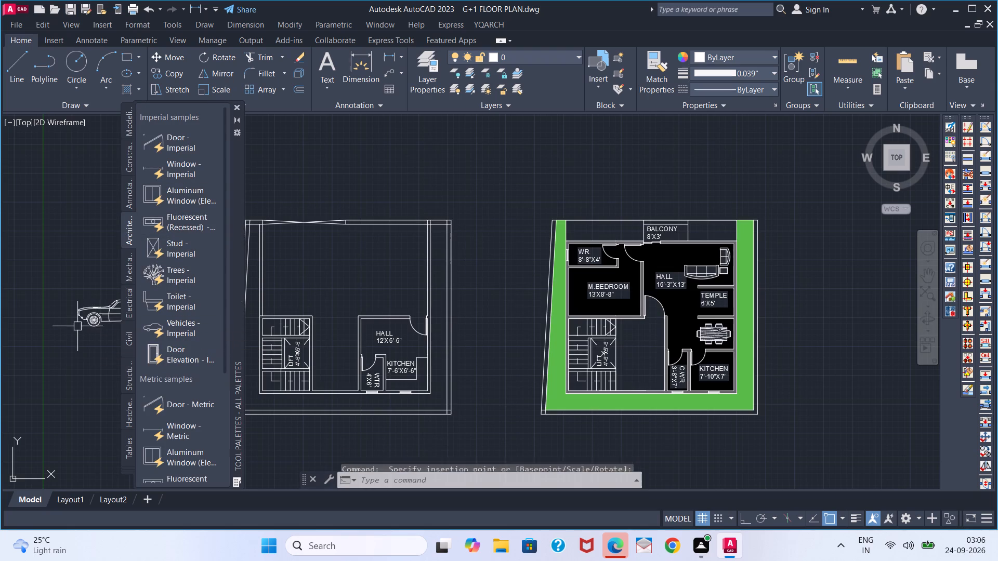
click(234, 104)
Switch the inserted vehicle block to the Sports Car (Top) view.
click(141, 310)
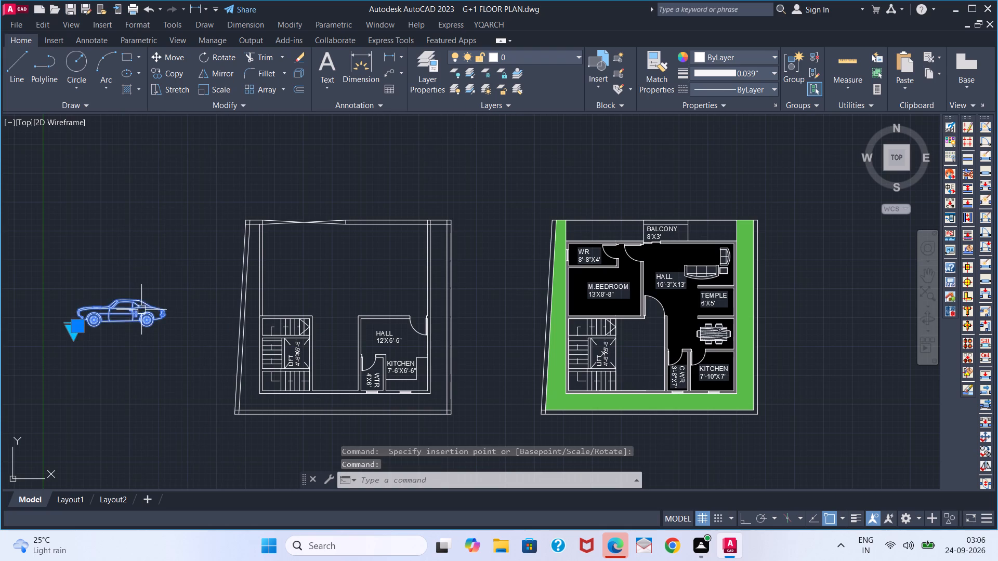
click(70, 340)
click(72, 340)
click(72, 340)
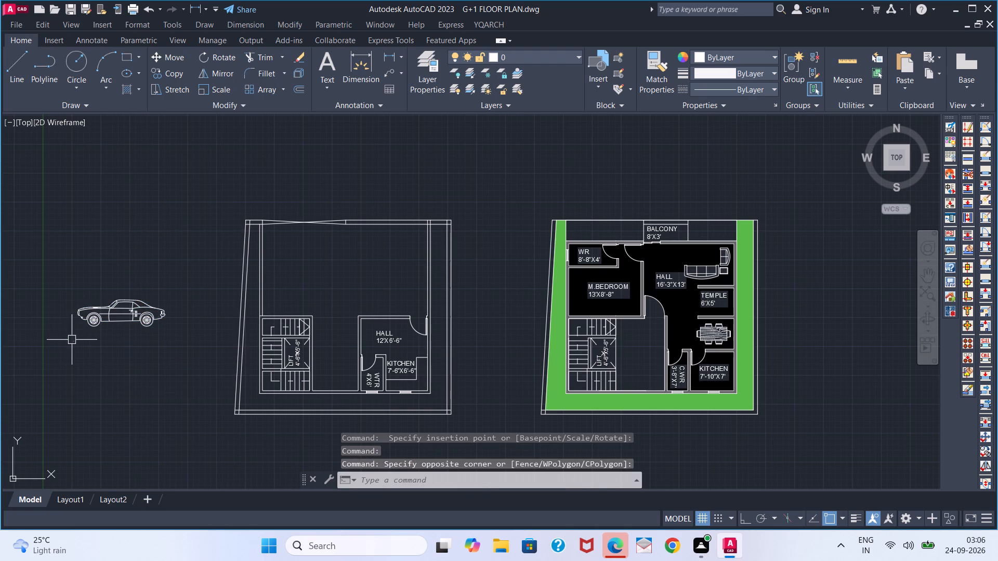
click(119, 312)
scroll(66, 330, up, 4)
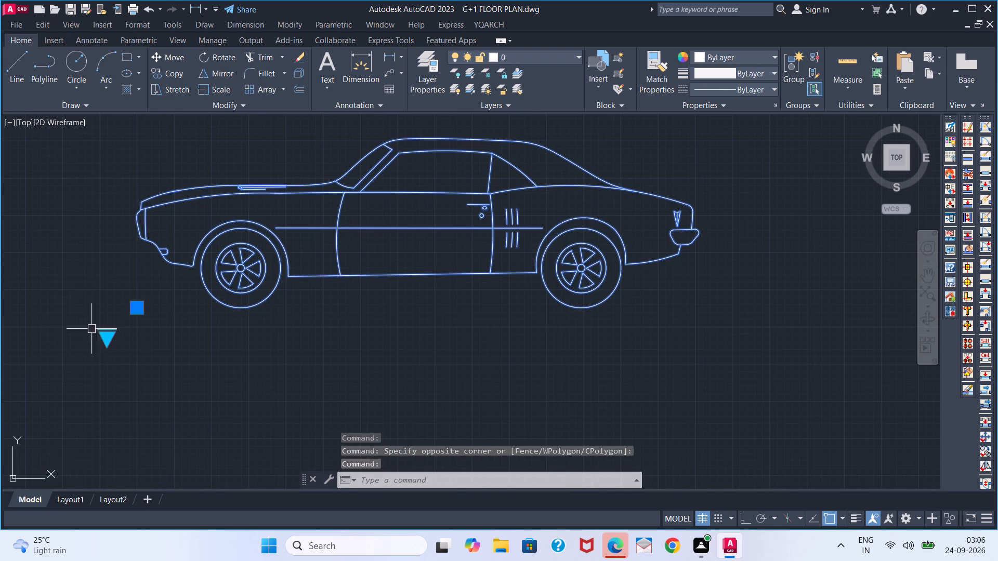
click(100, 337)
double_click(108, 340)
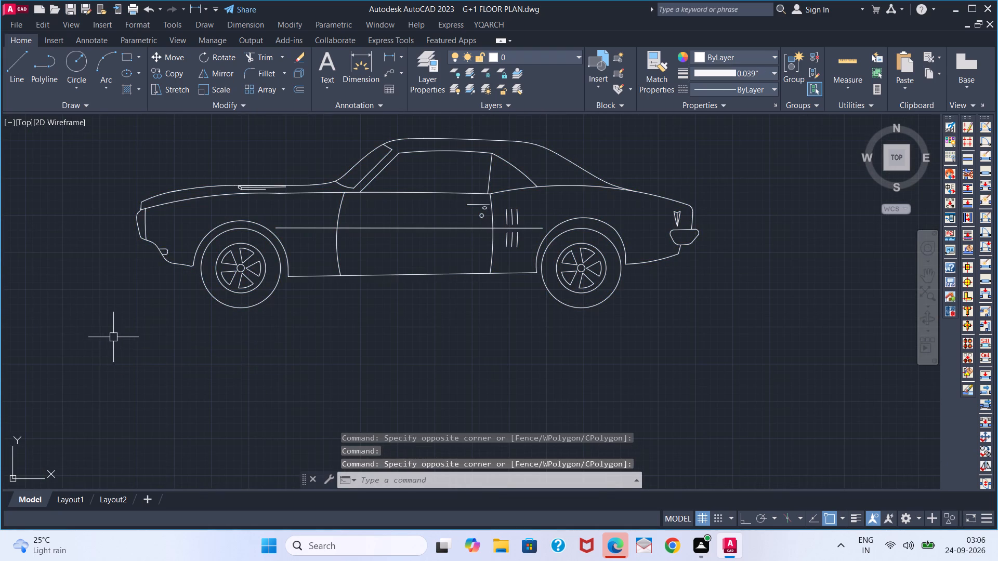
click(226, 242)
click(110, 336)
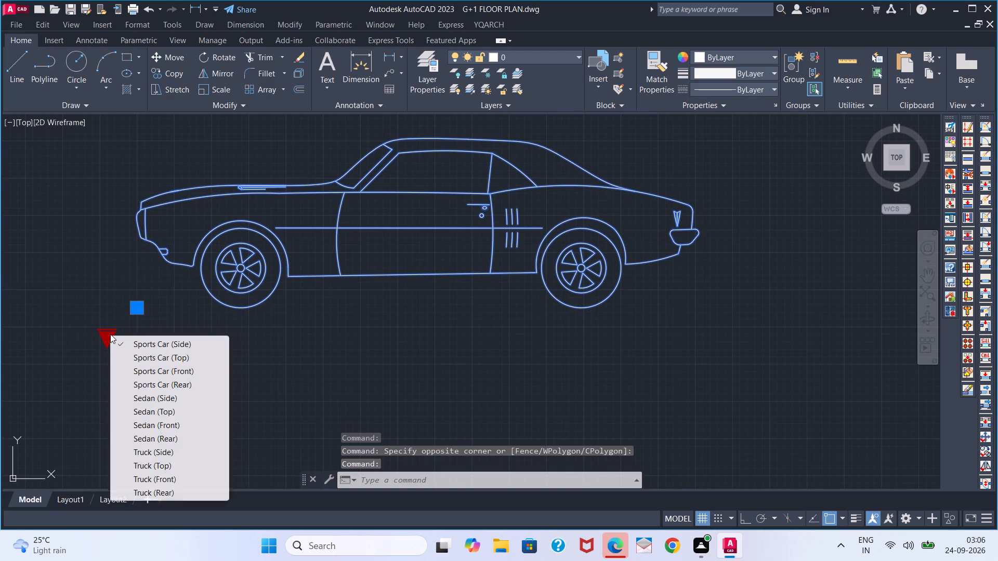
click(168, 359)
Copy the top-view sports car into the northeast part of the second plan's open area.
scroll(180, 350, down, 2)
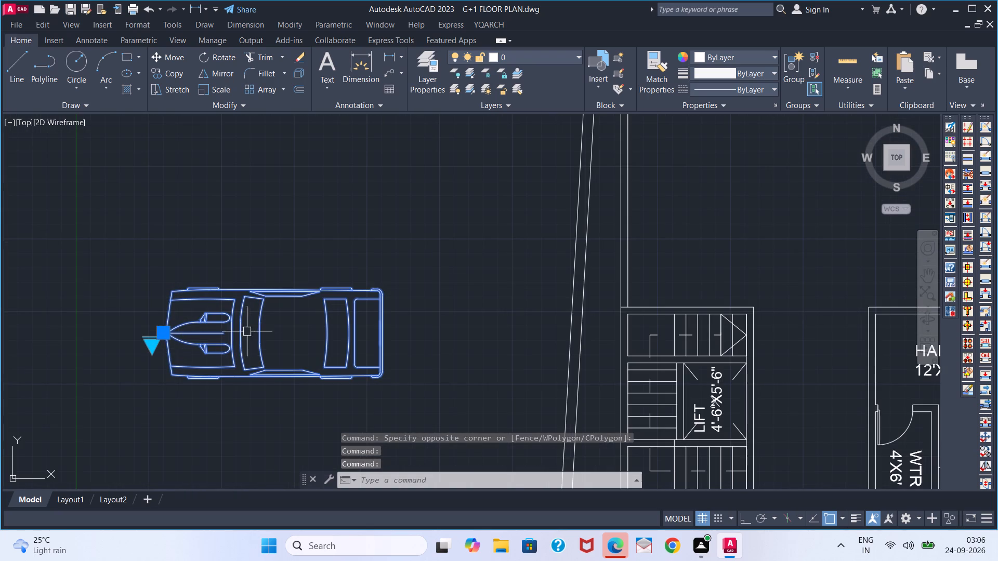
scroll(263, 332, down, 2)
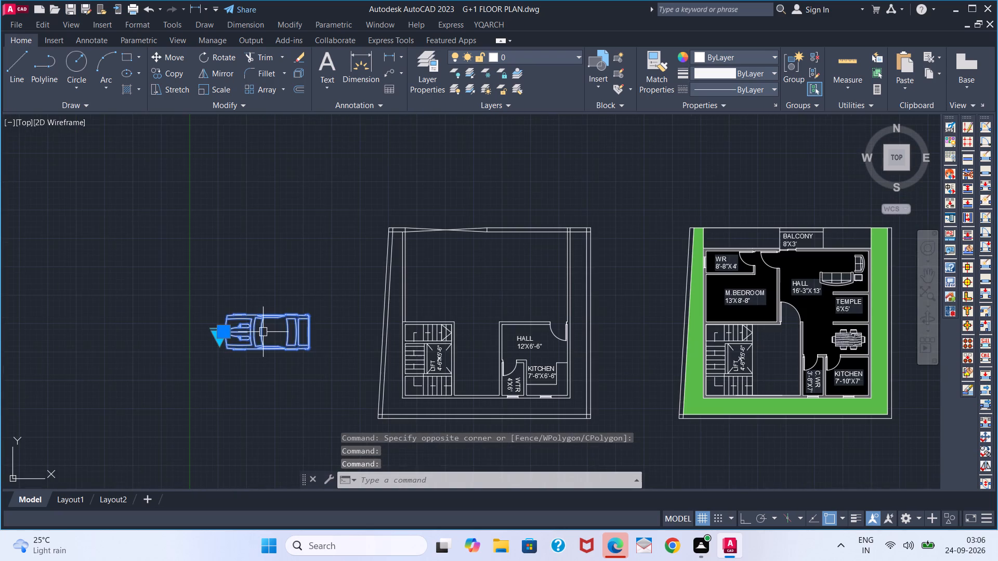
text(CO)
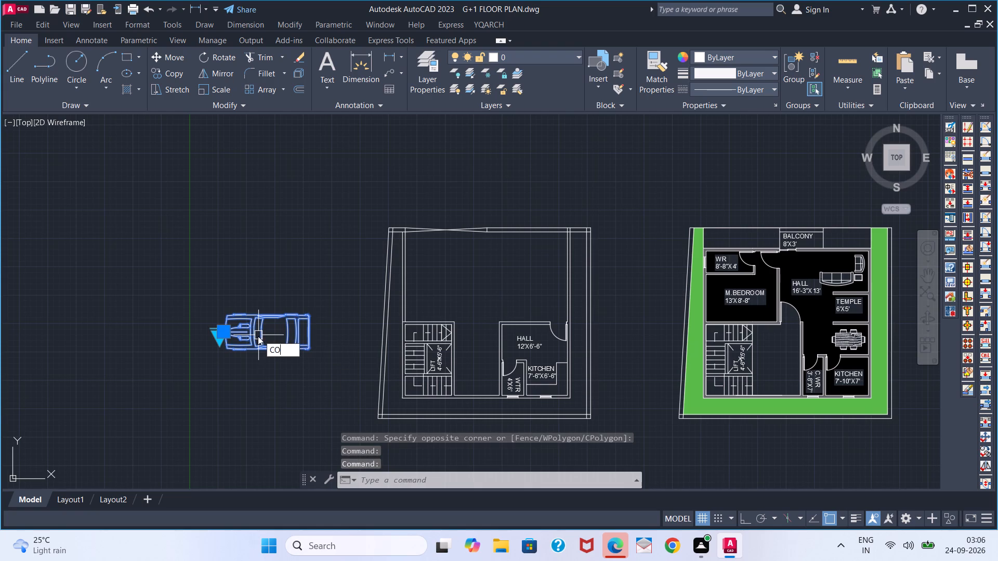
key(Return)
click(255, 331)
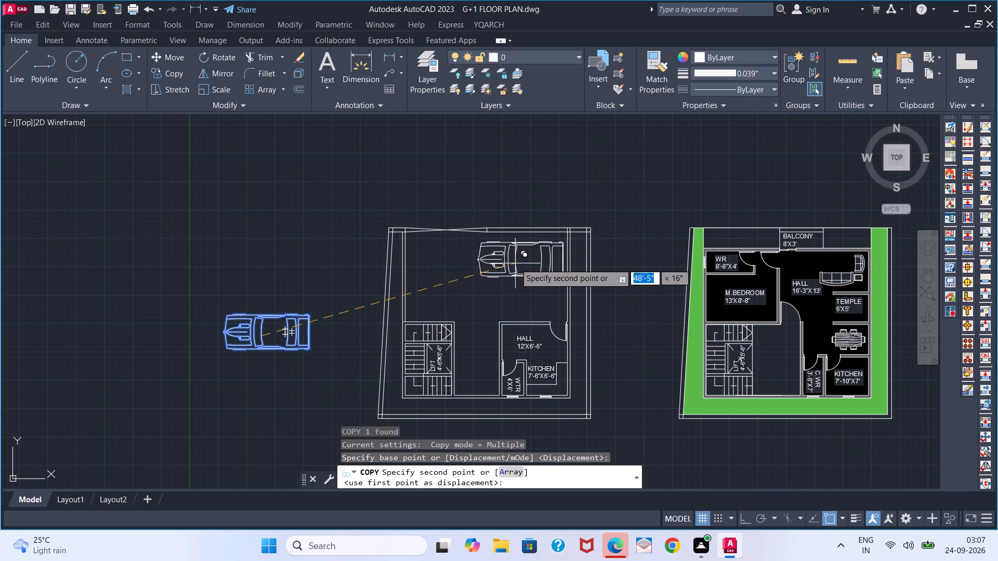
click(515, 263)
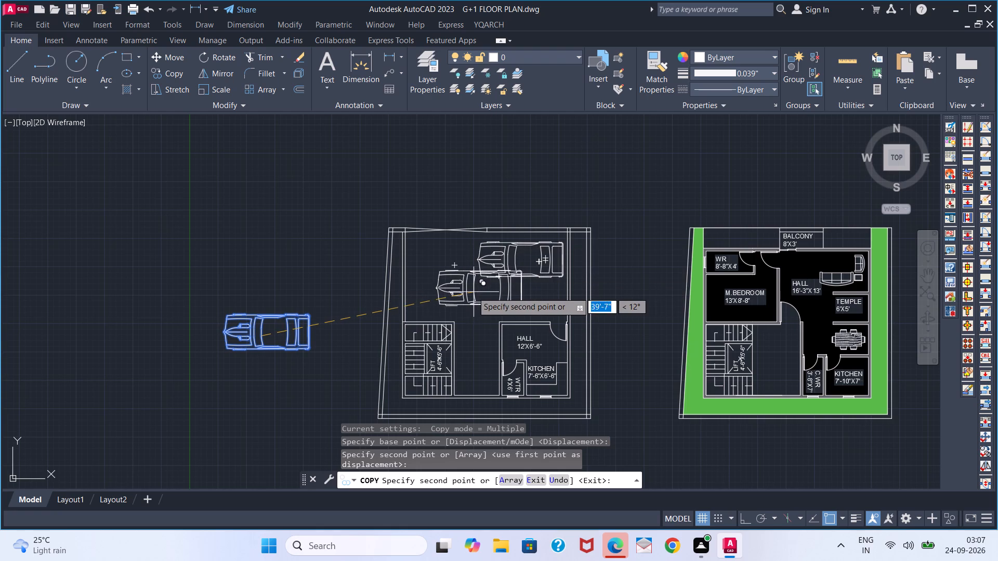
key(Escape)
Scale the copied car in the open area down slightly from a base point near its front end.
scroll(498, 272, up, 2)
scroll(499, 271, down, 2)
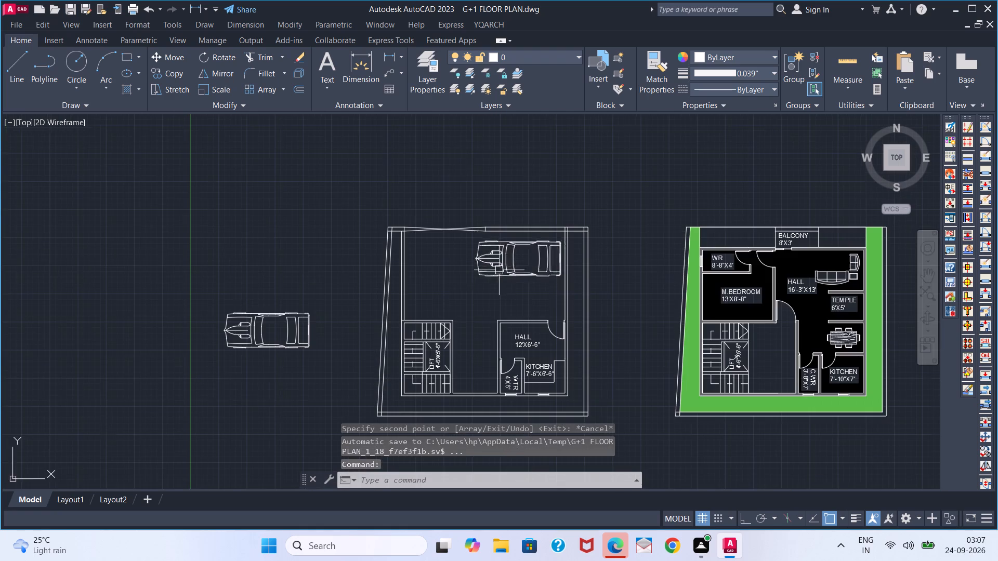
scroll(510, 265, up, 1)
click(510, 265)
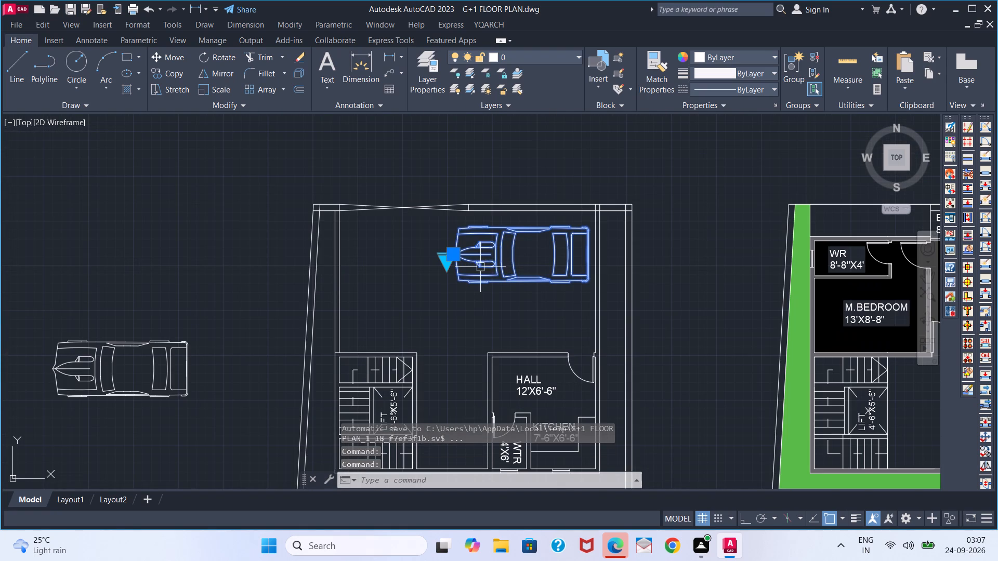
text(SC)
key(space)
click(489, 248)
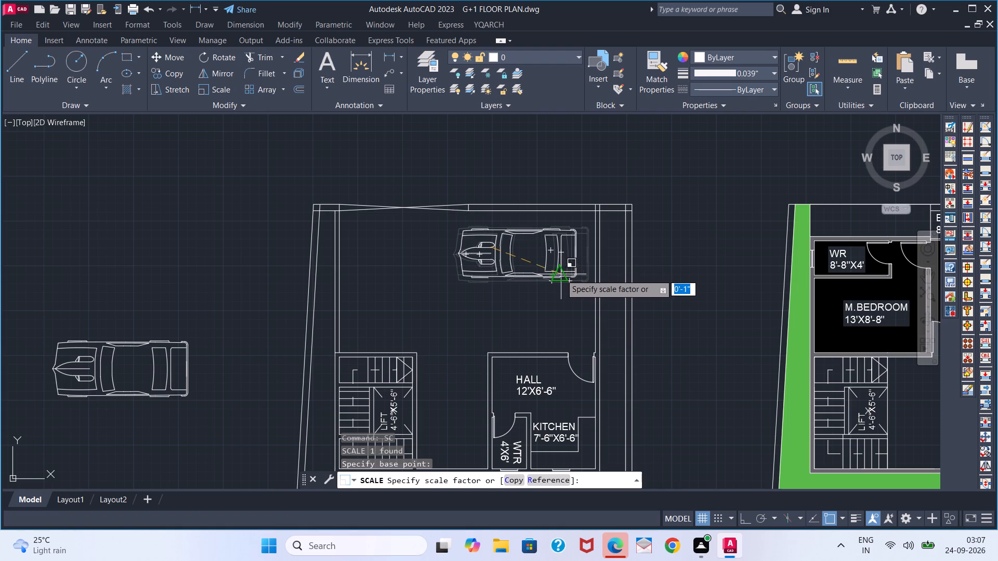
click(561, 275)
Move the scaled car into the open area's northeast corner, with its rear close to the inner east wall line.
click(507, 263)
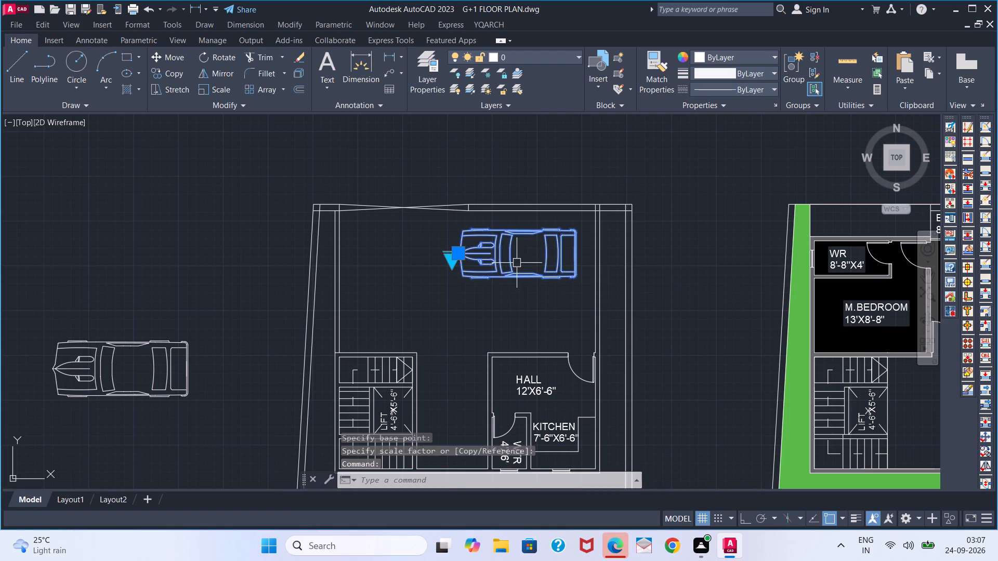
drag(519, 226, 550, 242)
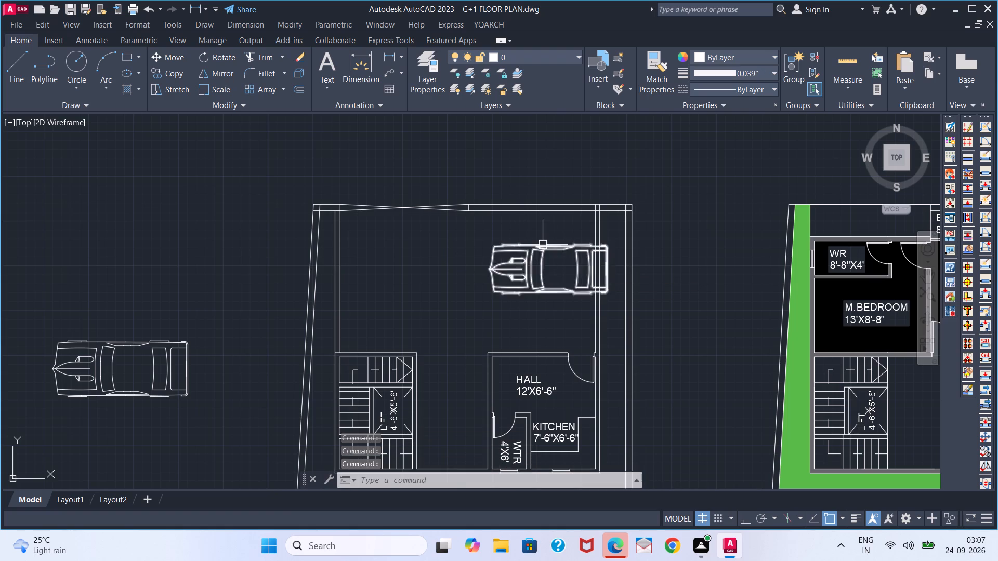
drag(543, 245, 522, 235)
drag(554, 258, 530, 241)
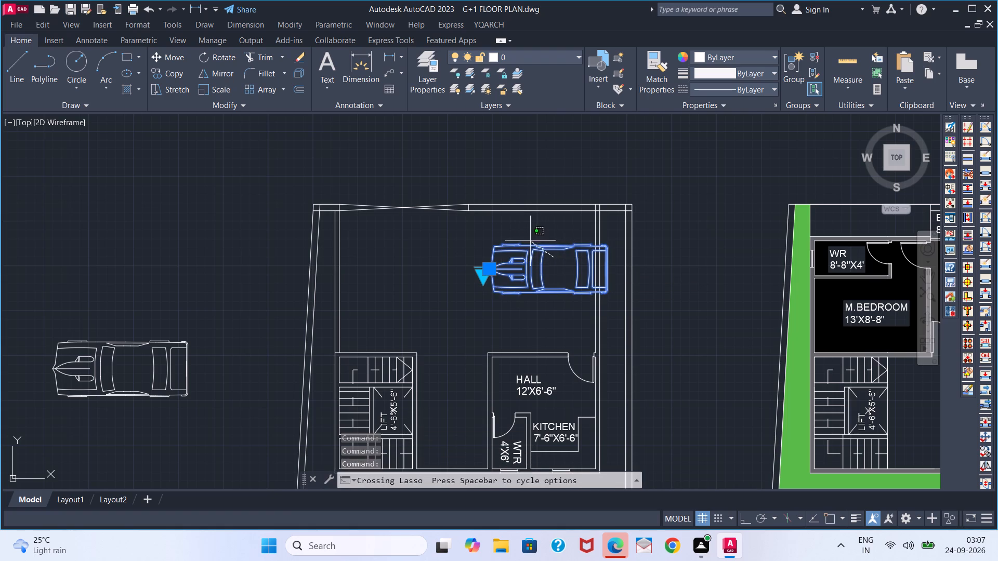
drag(530, 241, 529, 240)
drag(556, 269, 521, 246)
click(543, 260)
drag(544, 260, 535, 257)
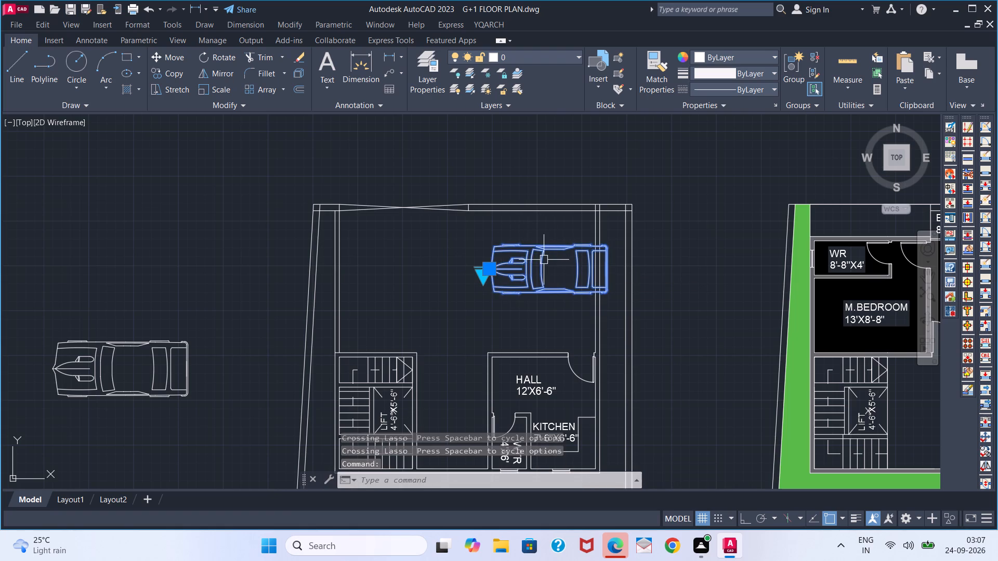
drag(535, 257, 503, 234)
key(Escape)
drag(532, 266, 520, 245)
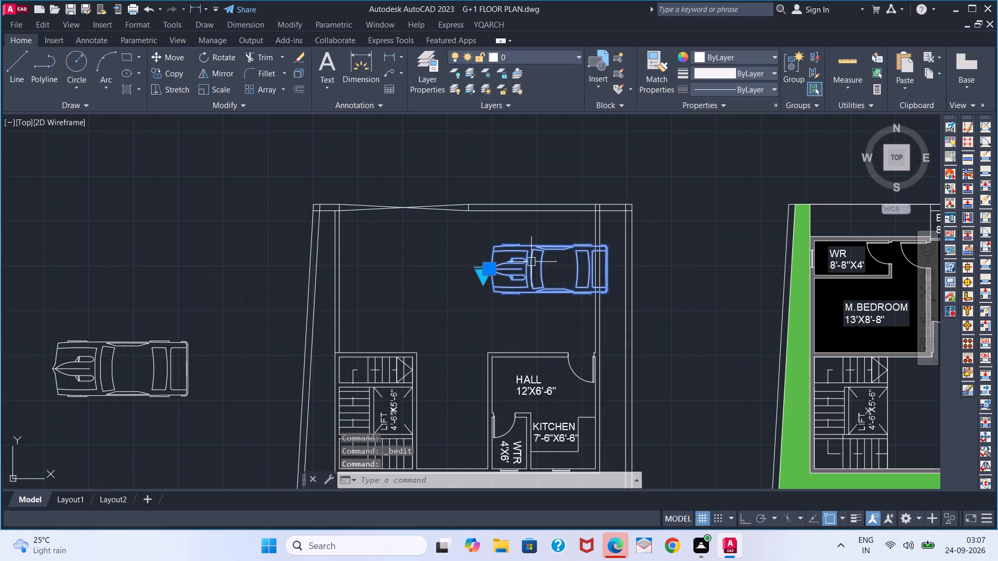
drag(520, 245, 514, 239)
click(491, 269)
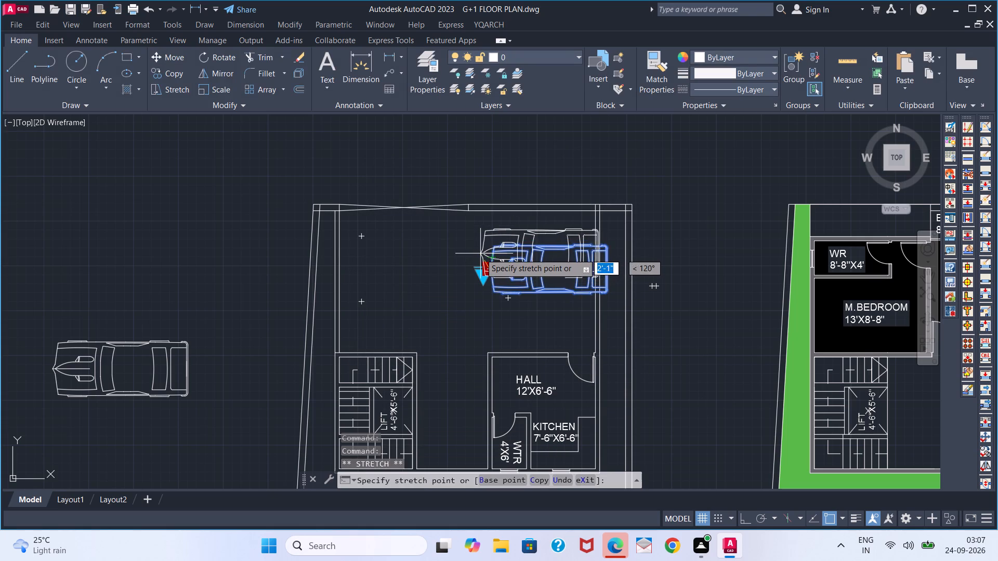
click(474, 250)
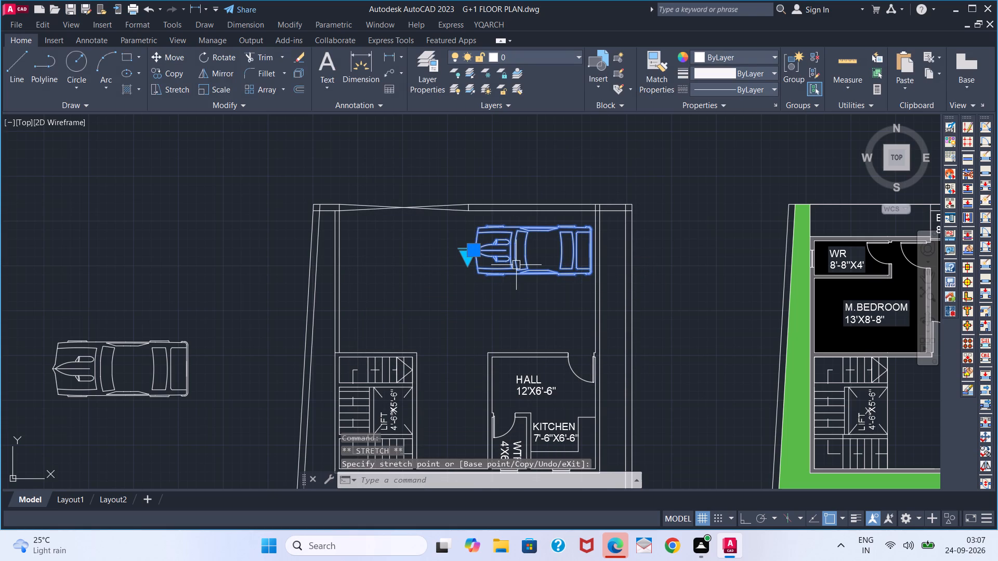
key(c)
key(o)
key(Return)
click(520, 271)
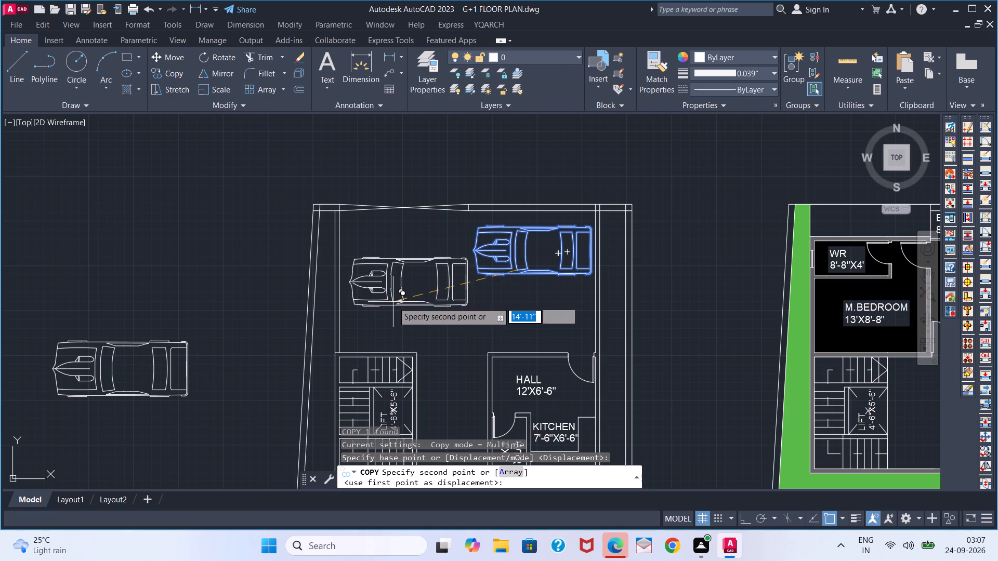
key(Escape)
Rotate the original car west of the plan 90° counterclockwise about its northeast corner so it faces south.
click(151, 346)
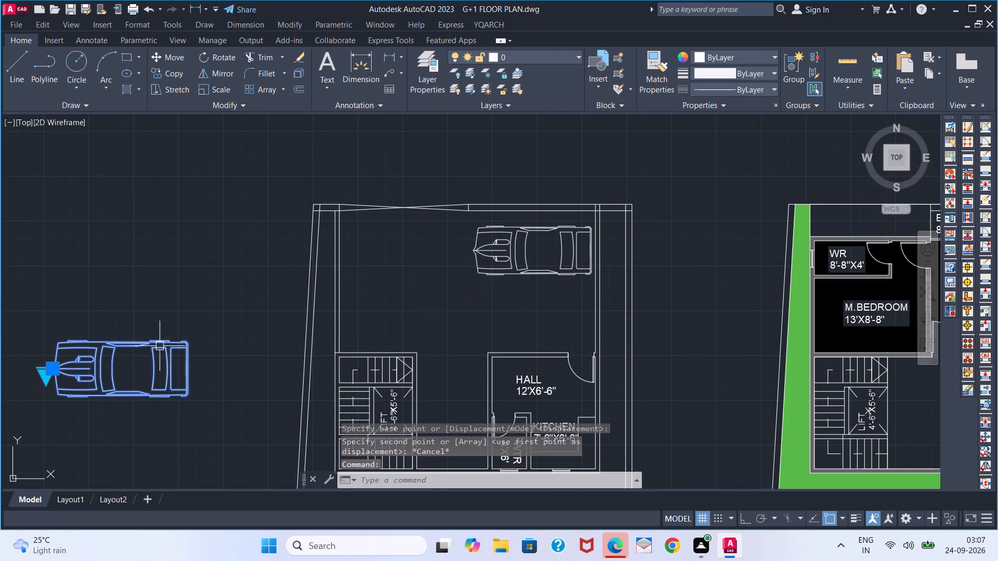
text(RO)
key(Return)
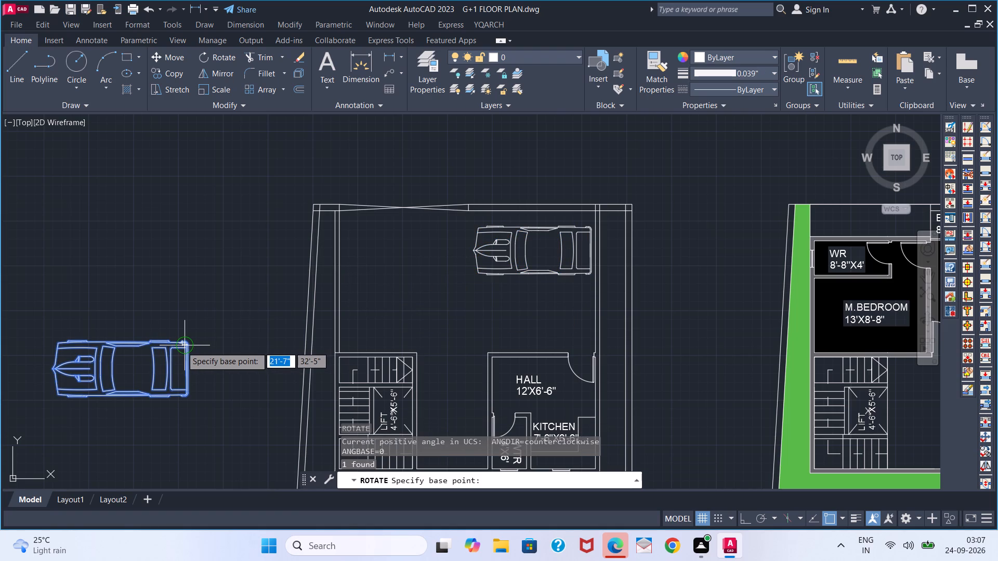
key(ctrl+F8)
click(182, 336)
click(183, 265)
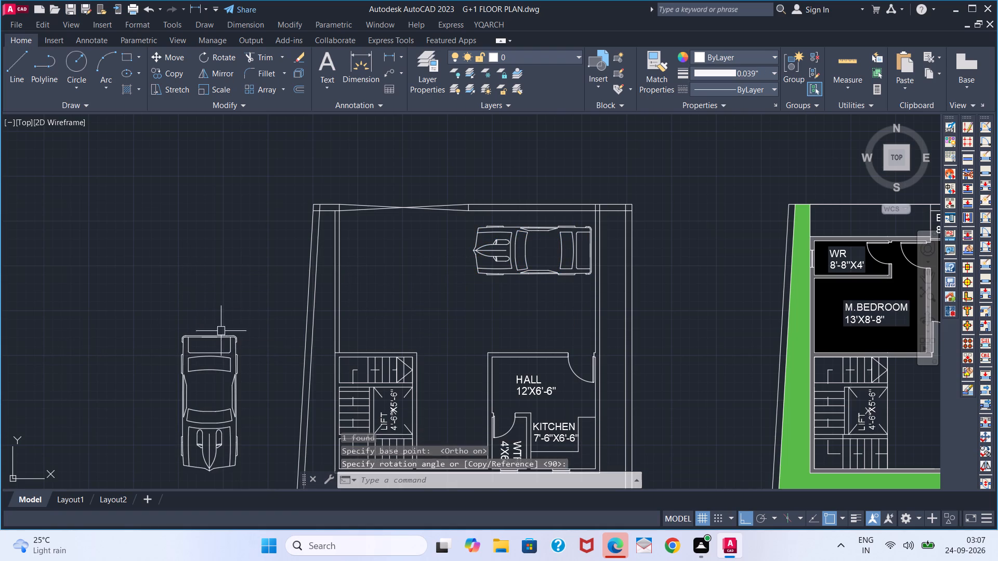
Copy the rotated car into the west part of the open area, just north of the staircase.
click(226, 342)
key(c)
key(o)
key(Return)
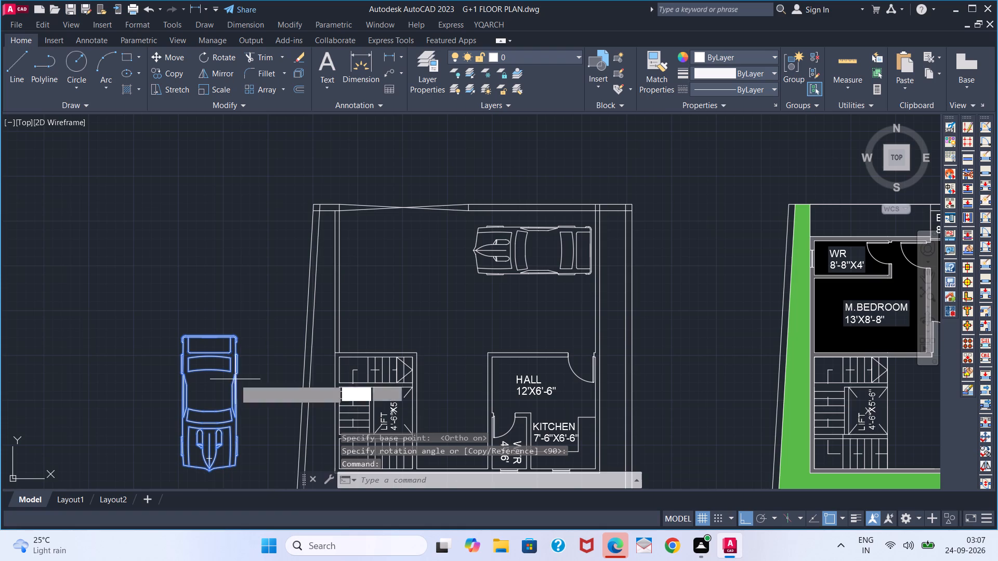
key(ctrl+F8)
click(231, 372)
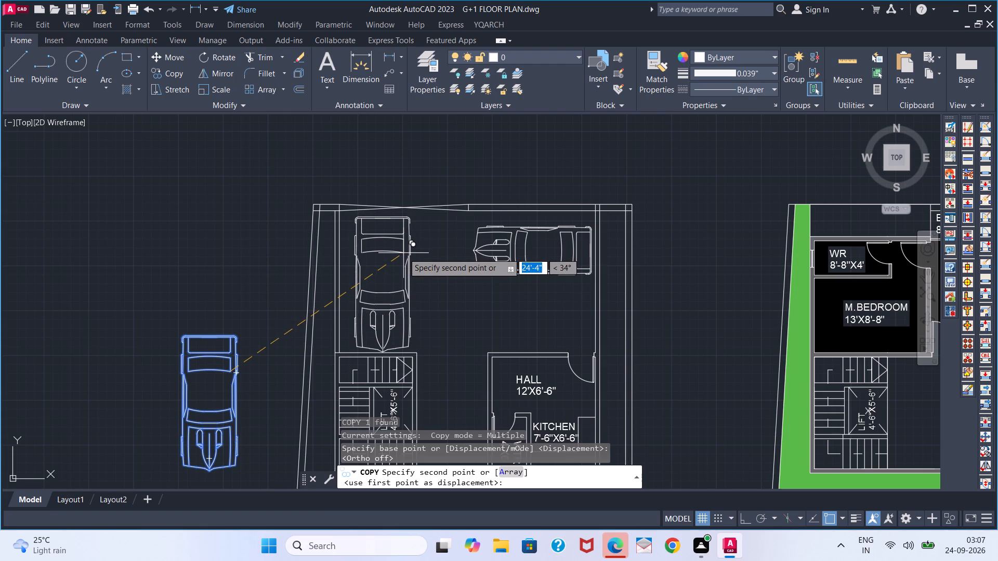
click(404, 249)
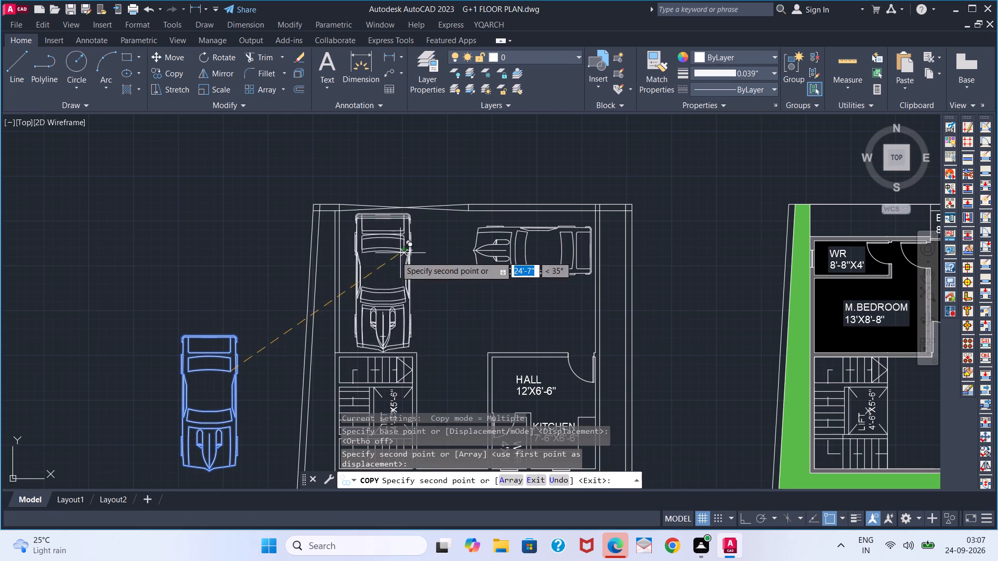
key(Escape)
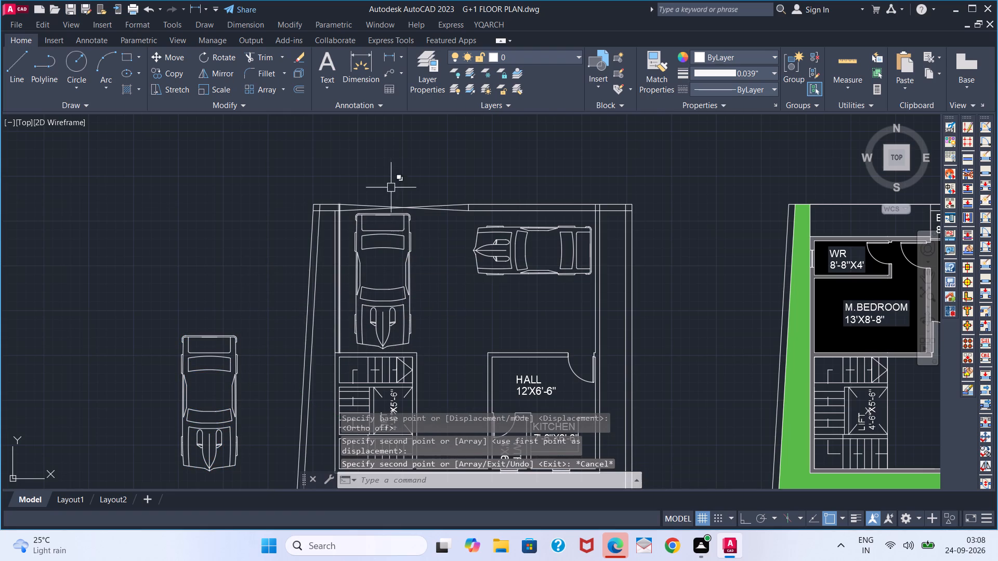
Check the length of the west-facing car in the open area with a temporary linear dimension.
click(386, 51)
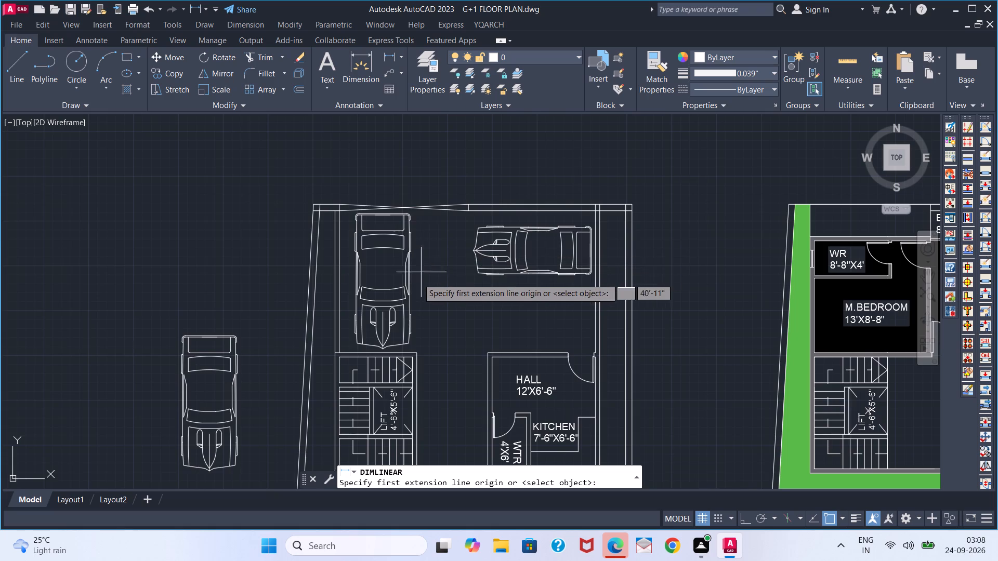
scroll(435, 275, up, 1)
click(487, 235)
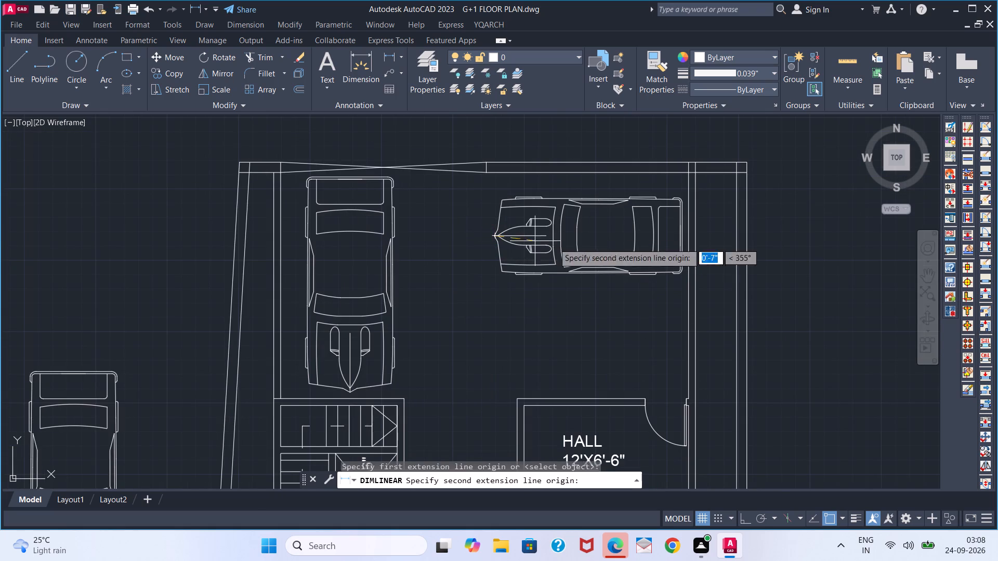
scroll(680, 237, up, 4)
click(679, 237)
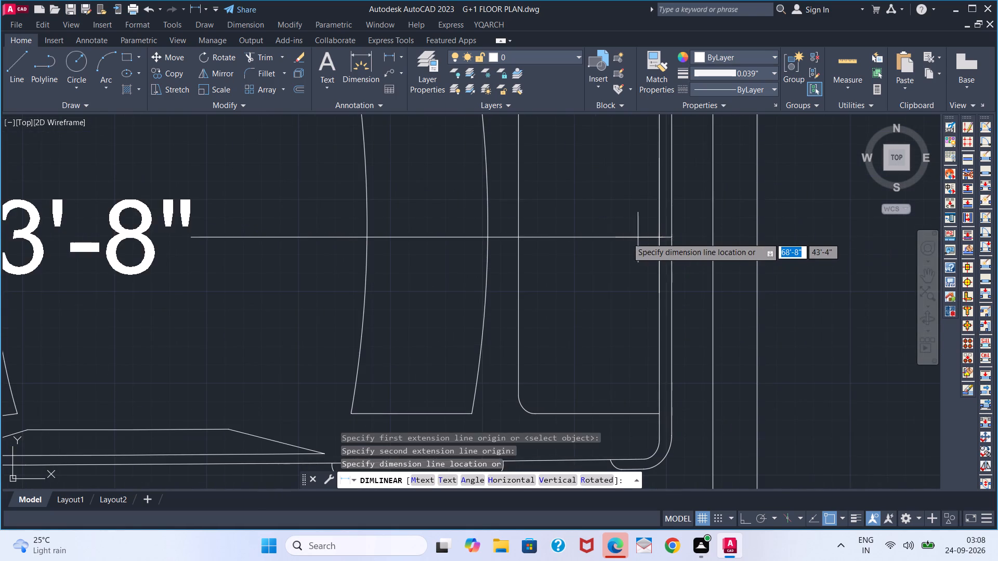
scroll(622, 238, down, 2)
key(Escape)
scroll(420, 253, down, 3)
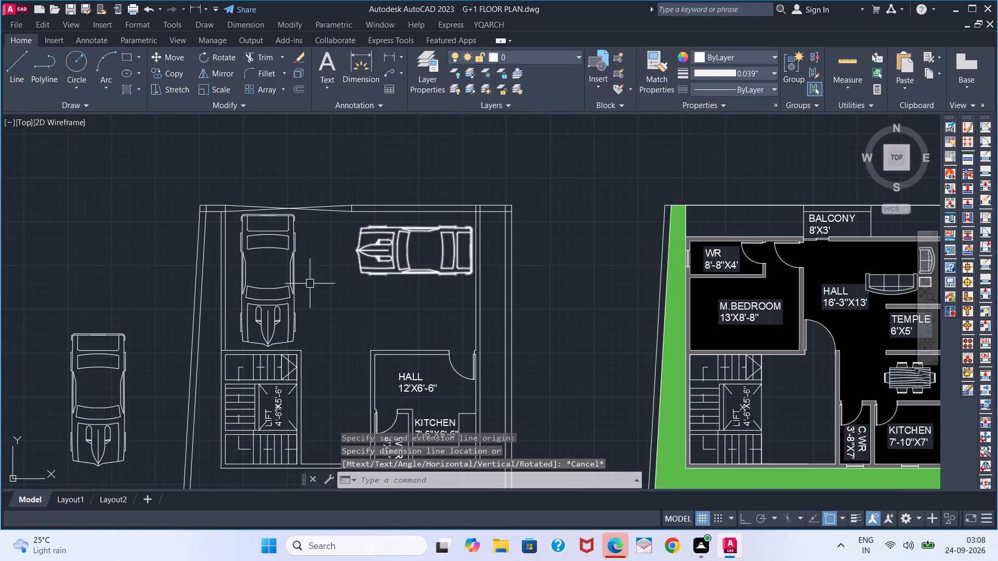
Scale the south-facing car in the open area down from its front tip to roughly two-thirds size.
click(263, 285)
text(SC)
key(space)
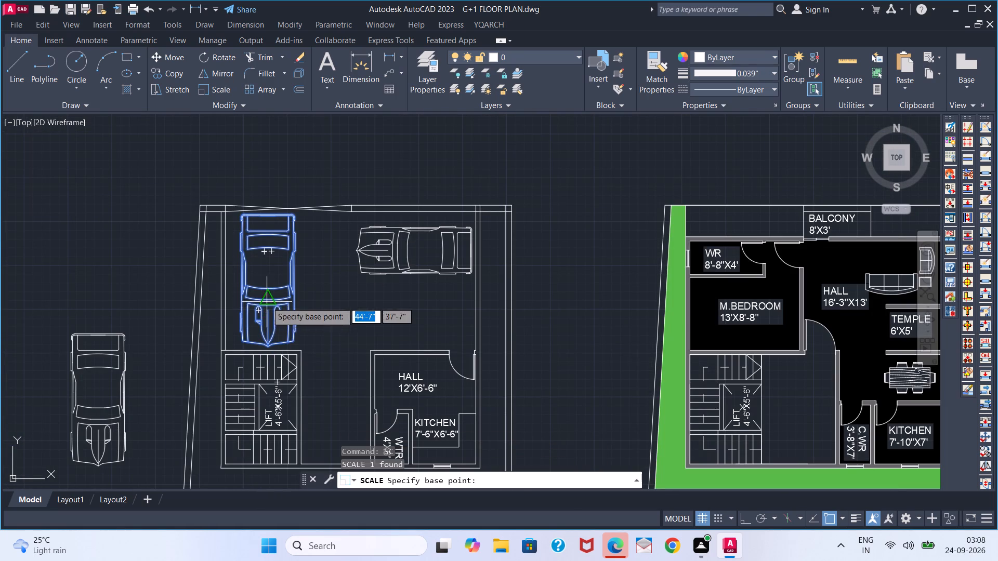
click(269, 344)
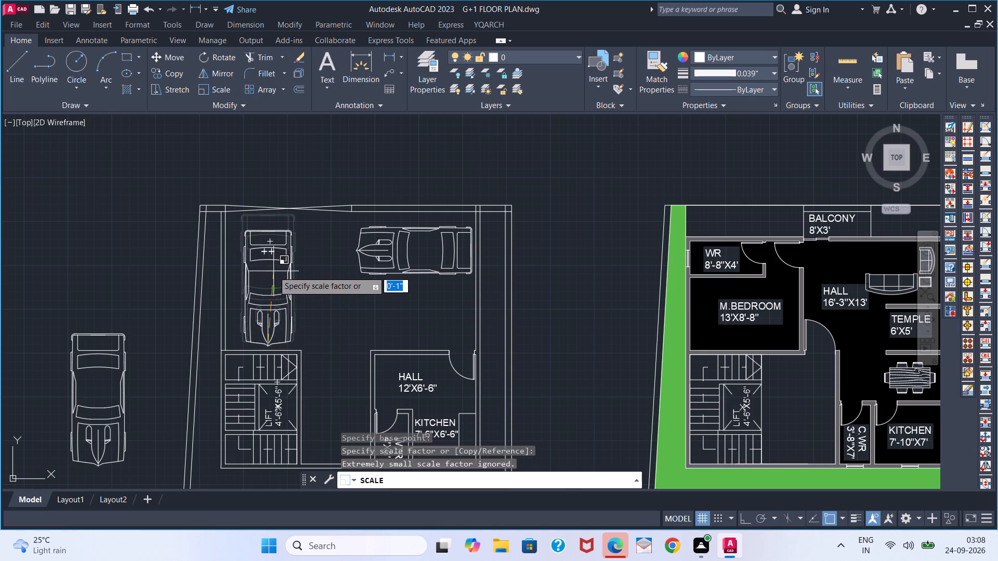
click(273, 279)
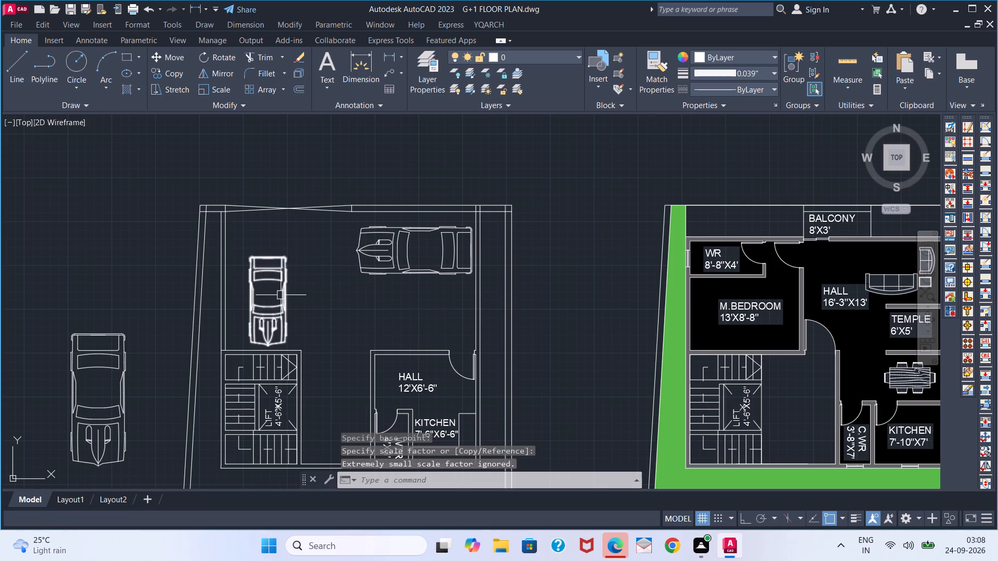
Move the reduced south-facing car slightly north, clear of the staircase wall.
click(273, 296)
click(257, 280)
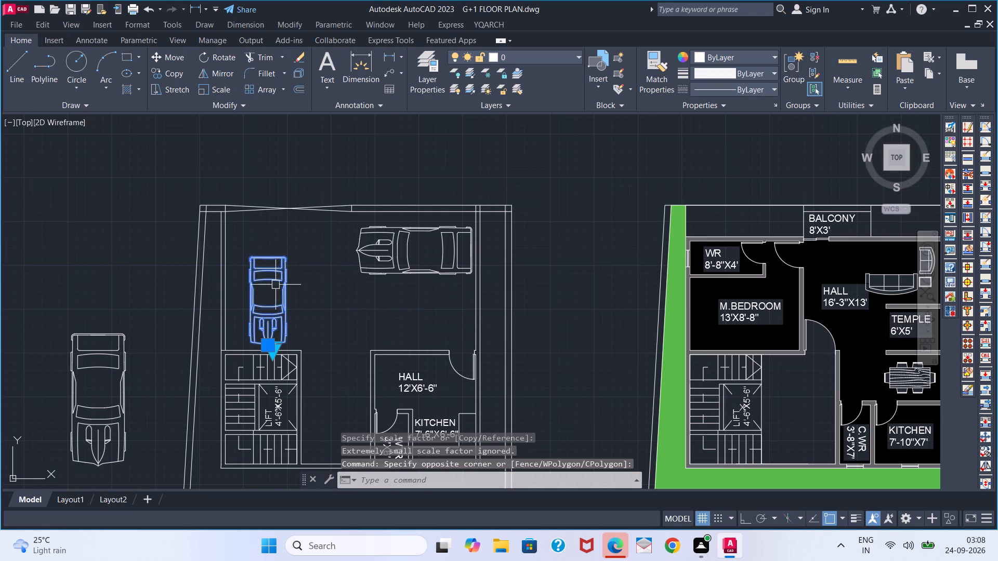
drag(280, 296, 272, 274)
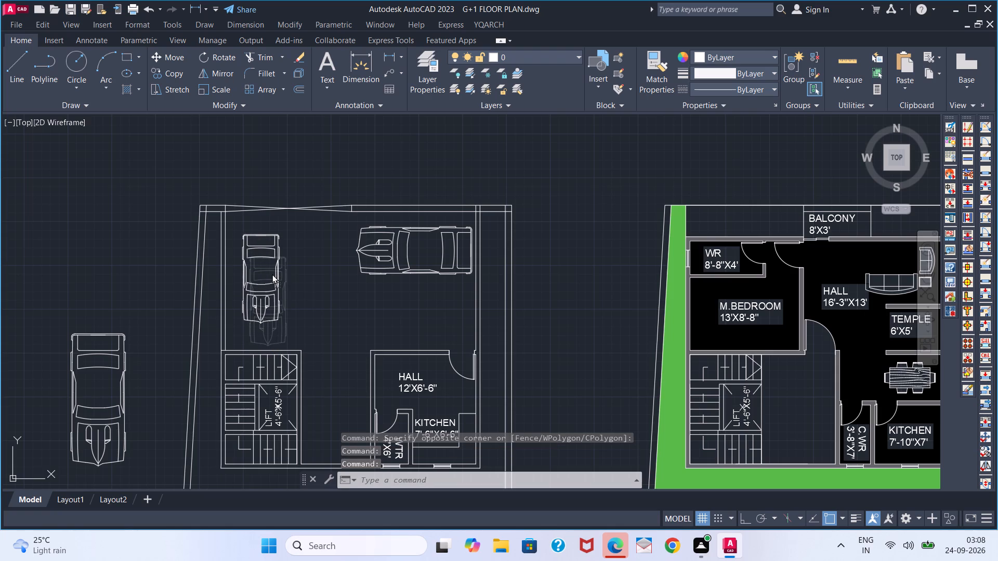
drag(272, 274, 277, 278)
Switch the west-facing car in the open area to the Sedan (Top) block variant.
scroll(372, 275, up, 1)
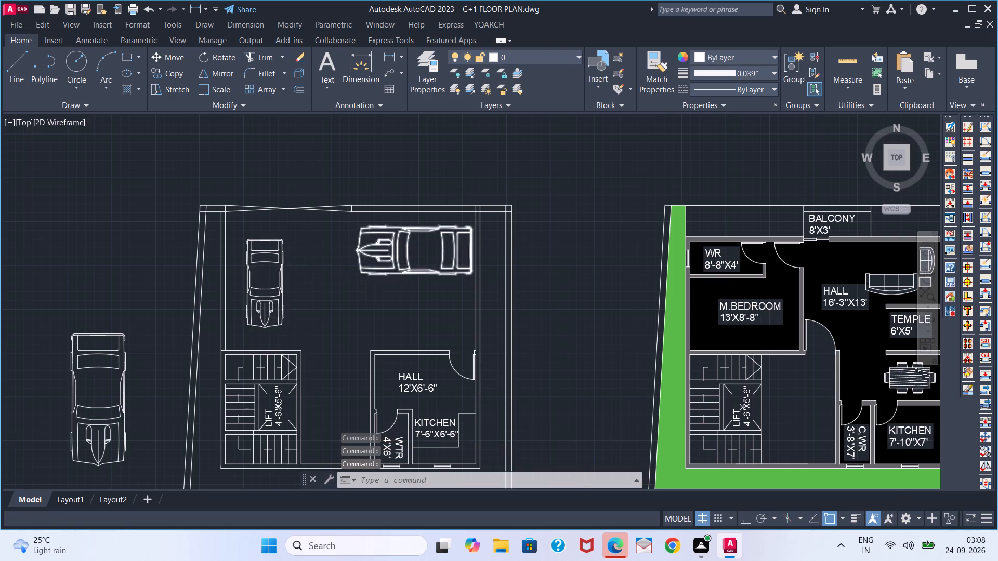
click(402, 257)
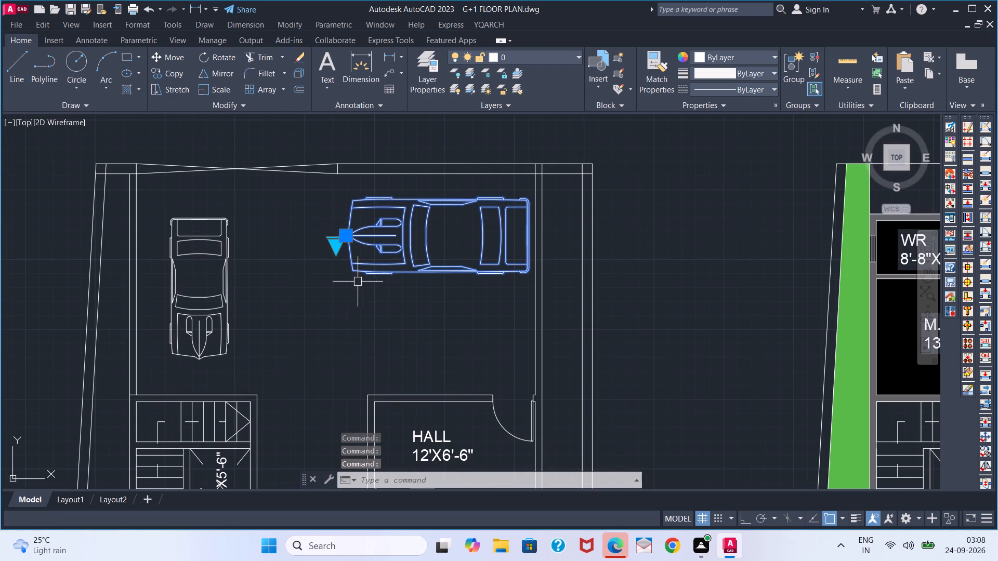
click(336, 250)
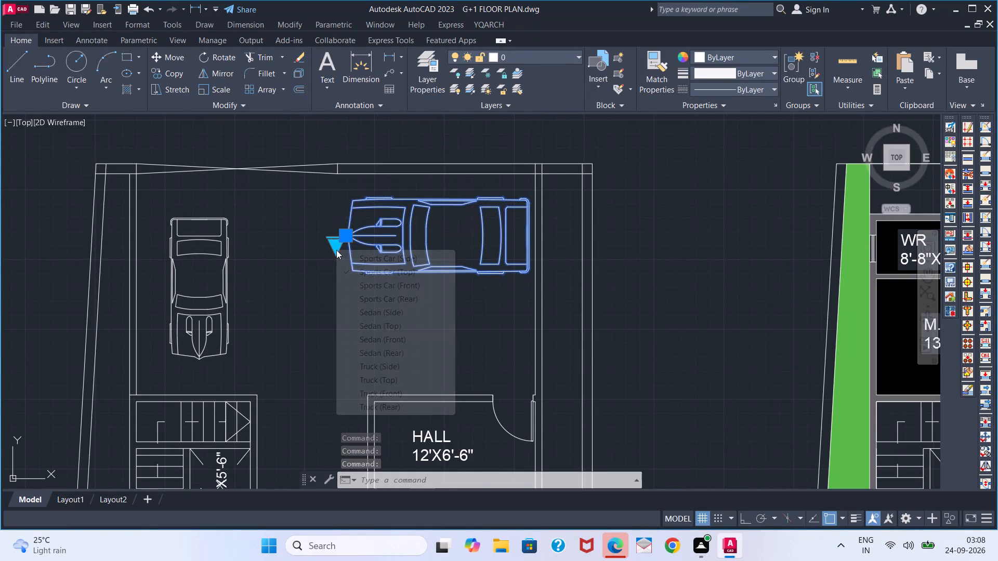
click(386, 324)
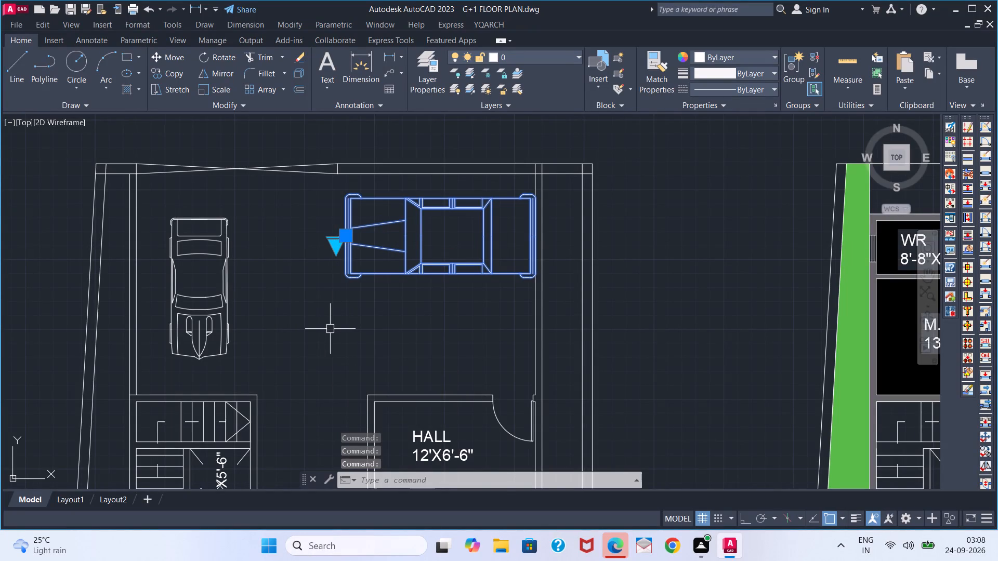
key(Escape)
Add the multiline text "UP" at 5" height just east of the staircase's south flight in the plan with the cars.
scroll(327, 336, down, 2)
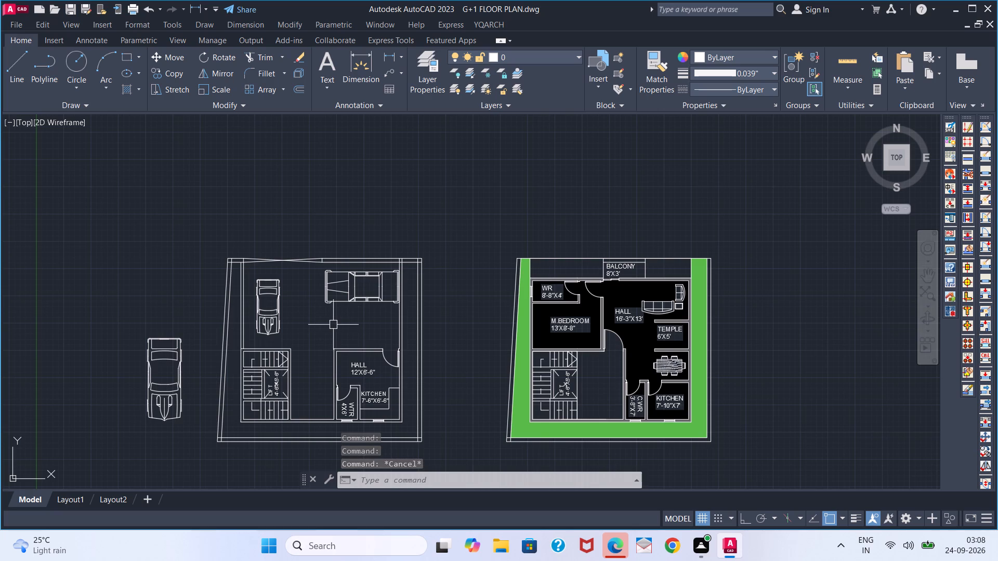
scroll(292, 350, up, 2)
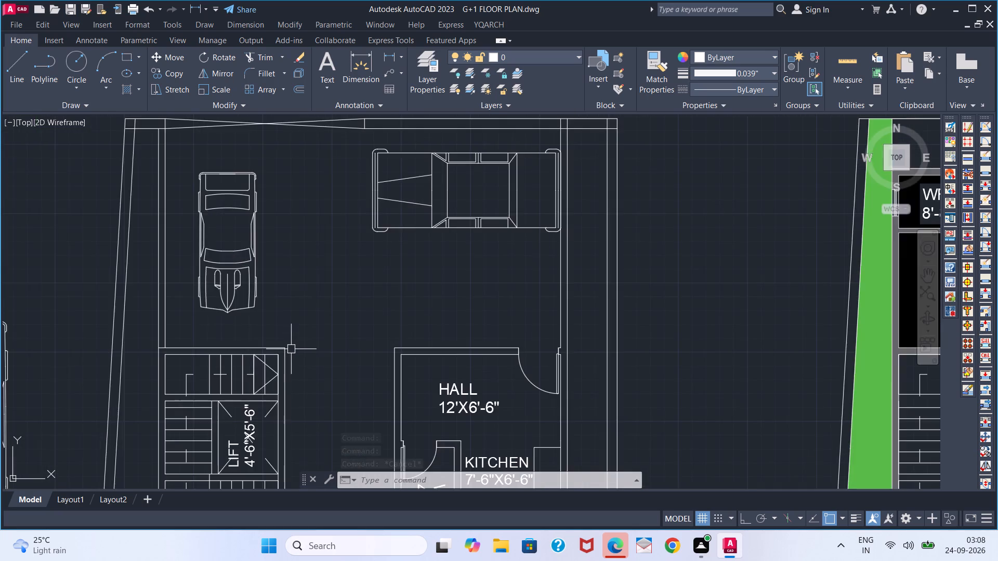
scroll(291, 349, down, 3)
scroll(291, 350, up, 3)
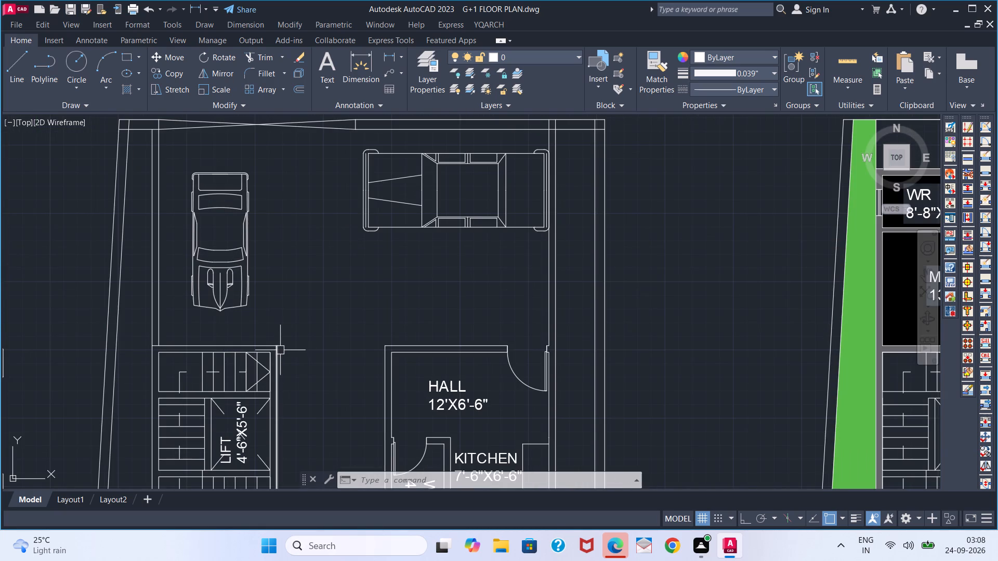
middle_drag(351, 304, 403, 251)
scroll(379, 336, down, 1)
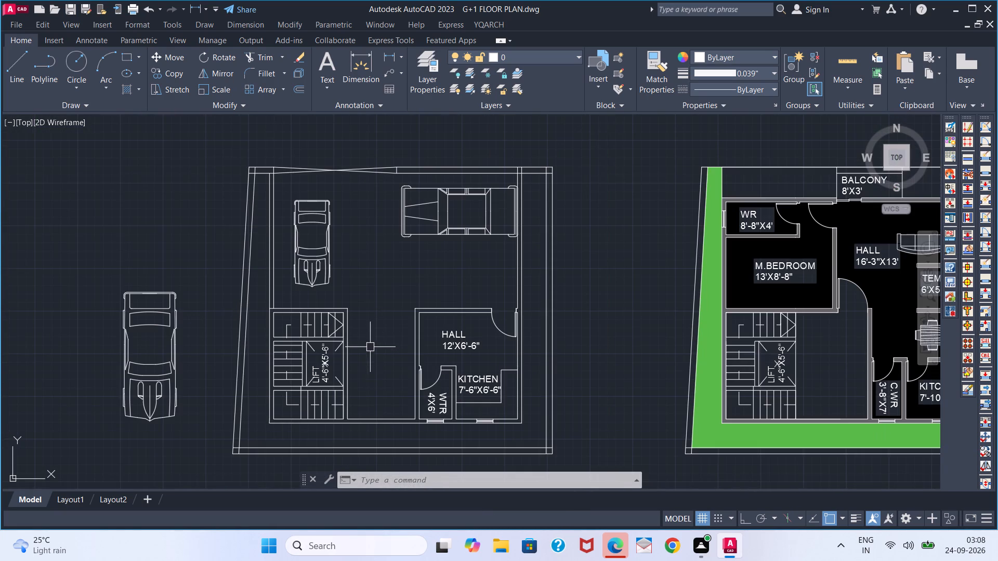
text(T)
key(space)
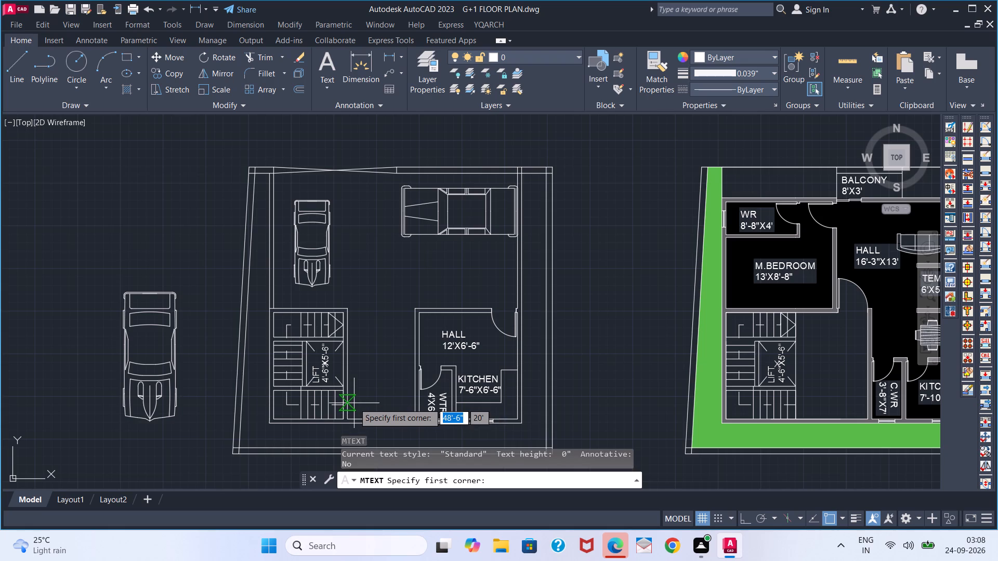
scroll(356, 403, up, 2)
click(346, 397)
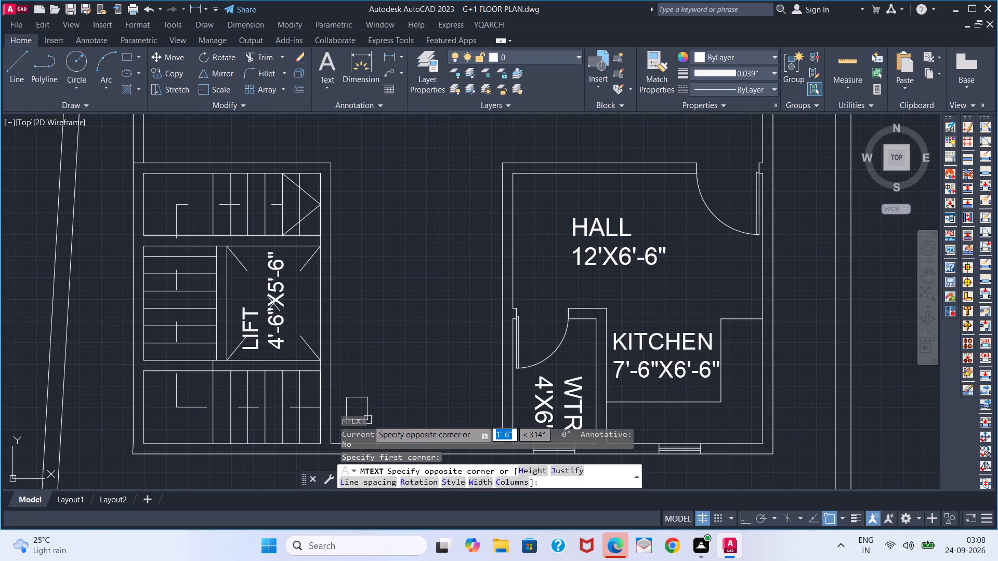
click(367, 420)
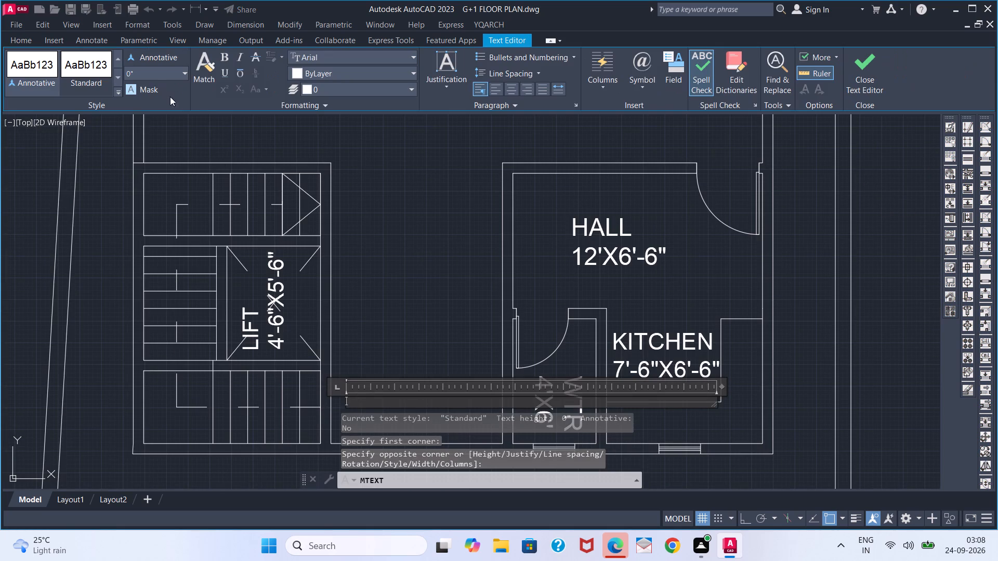
double_click(150, 65)
double_click(150, 71)
key(5)
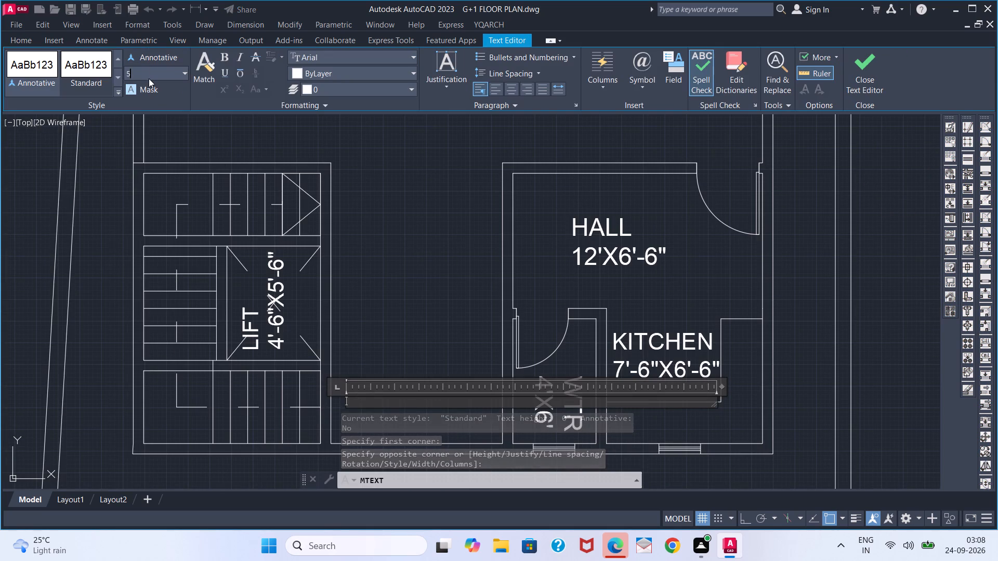
key(Return)
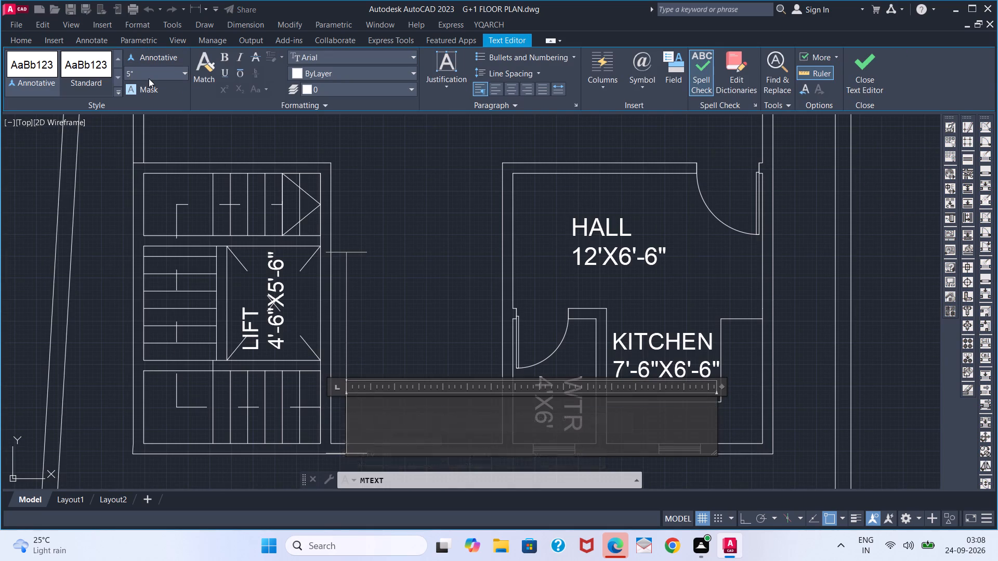
text(UP)
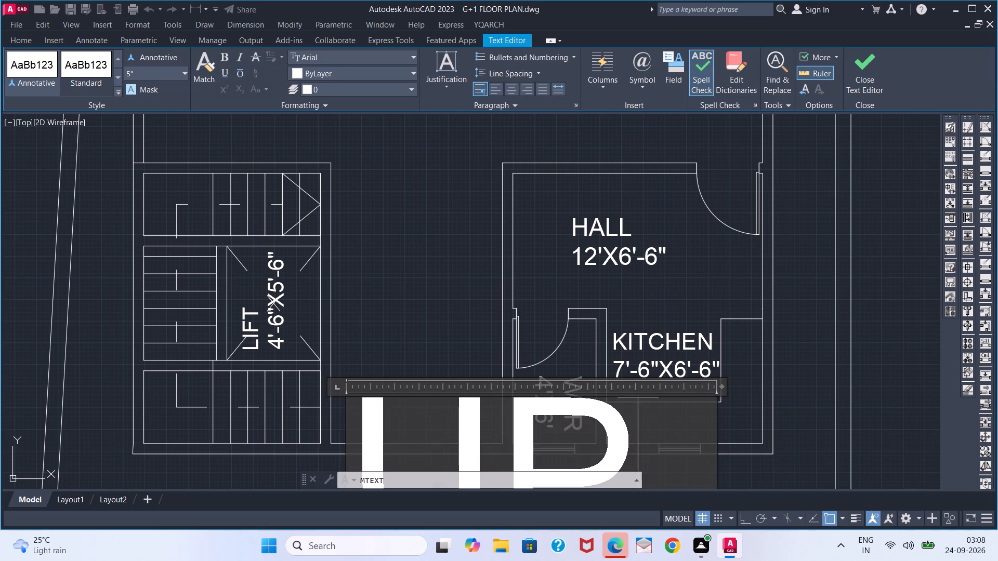
scroll(153, 77, up, 1)
click(367, 258)
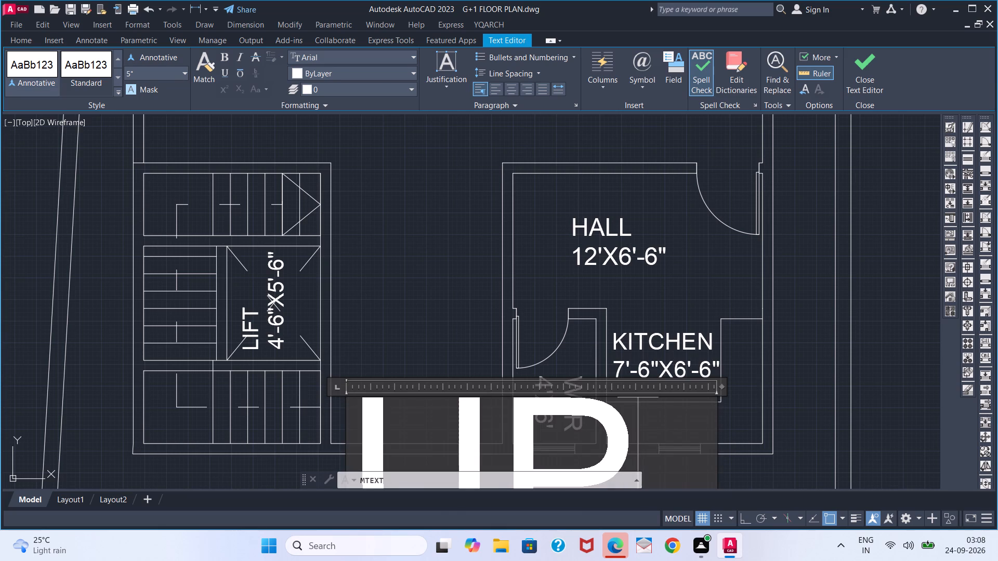
Rotate the UP label 90° so it reads vertically, using Ortho.
scroll(373, 370, down, 1)
scroll(367, 383, up, 2)
click(352, 403)
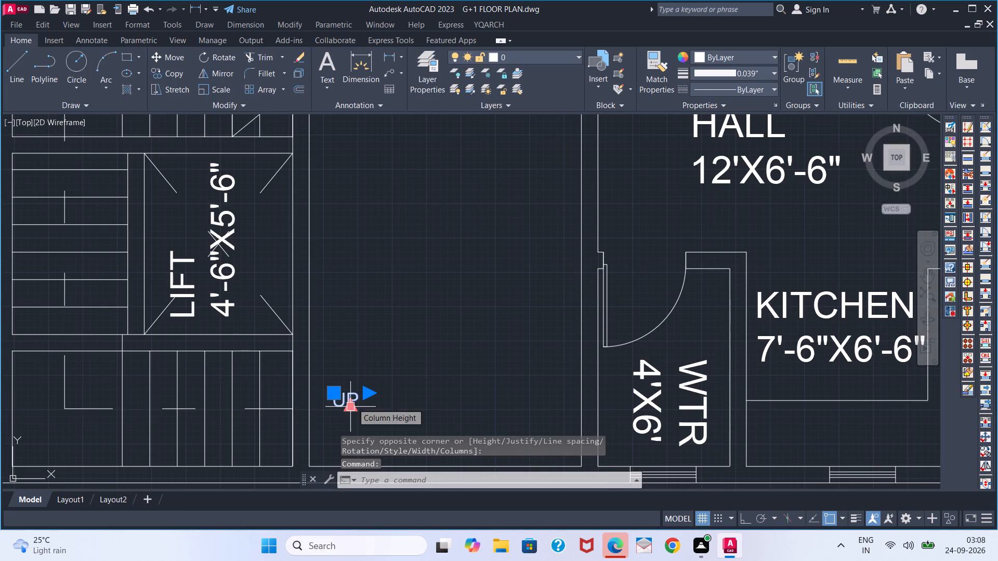
text(RO)
key(Return)
click(351, 402)
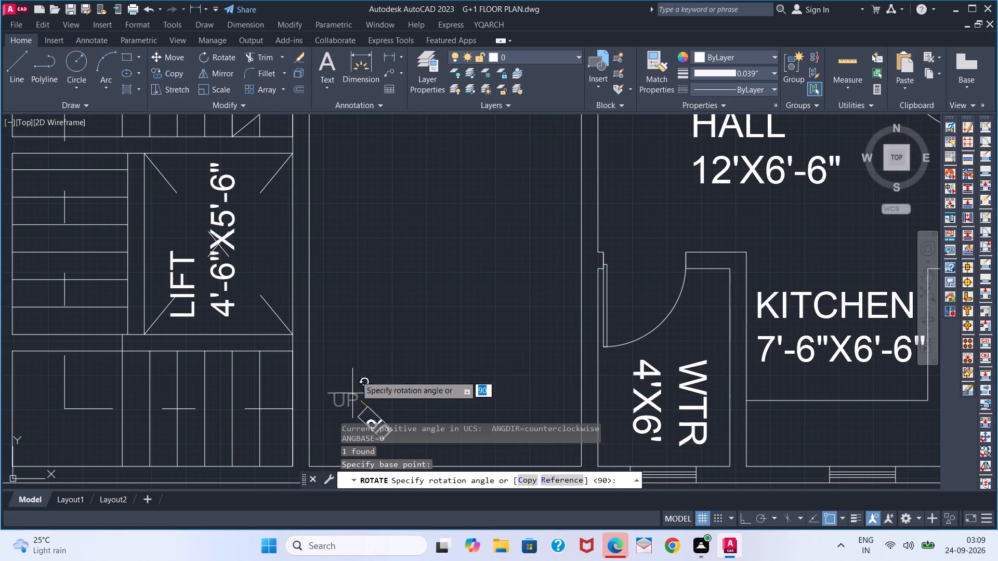
key(ctrl+F8)
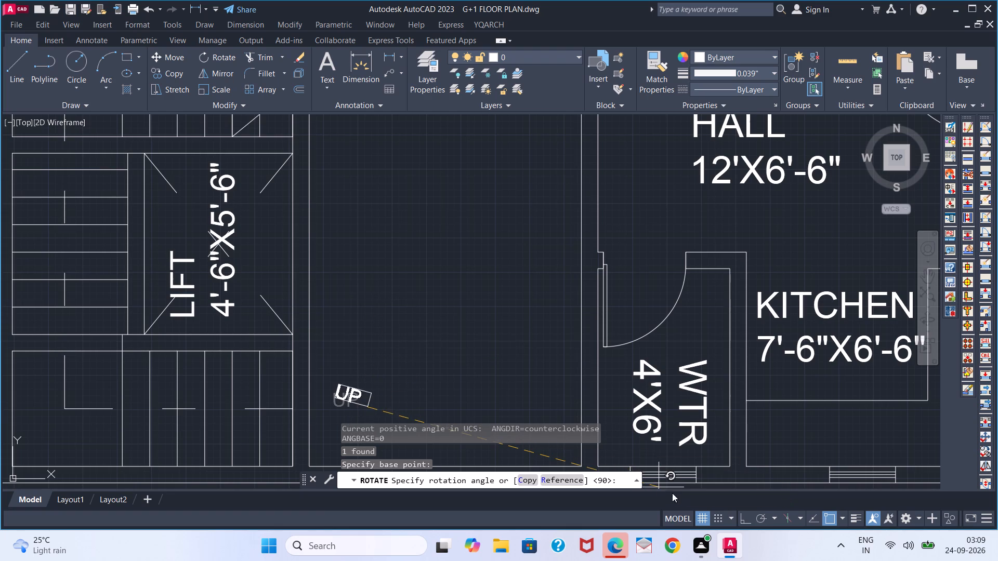
click(745, 513)
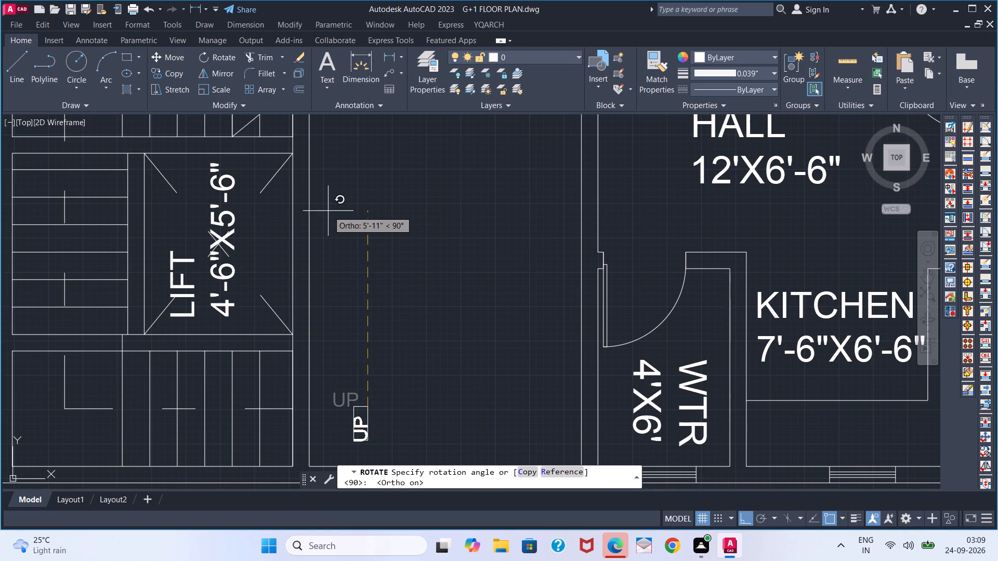
click(328, 211)
With Ortho off, move the rotated UP label close to the east side of the staircase's south flight.
click(359, 428)
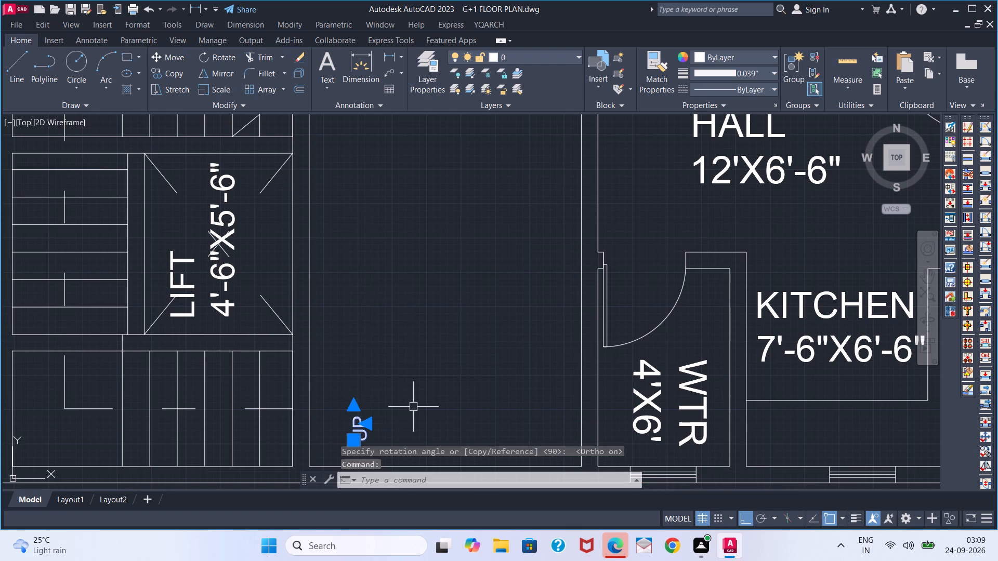
key(ctrl+F8)
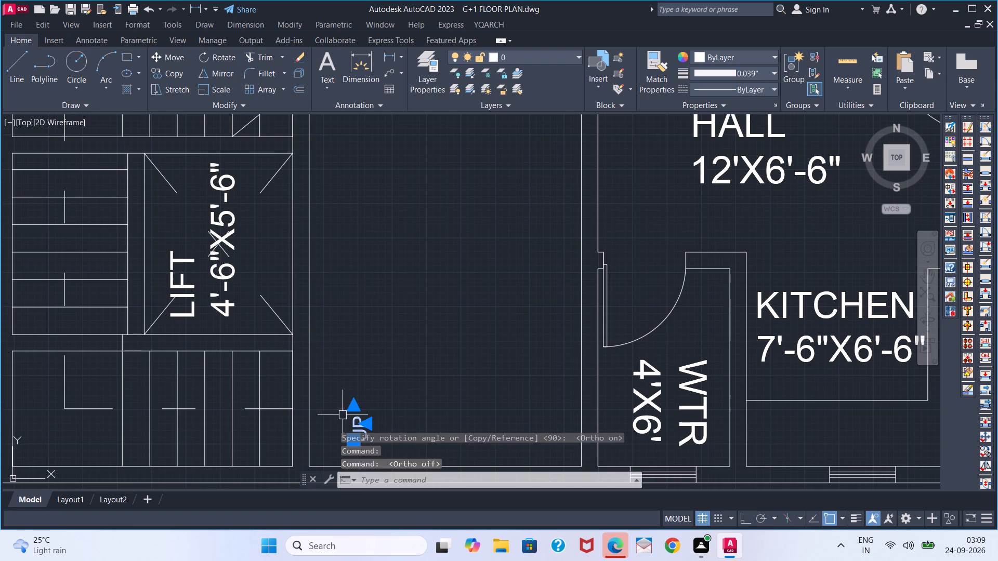
drag(359, 421, 323, 398)
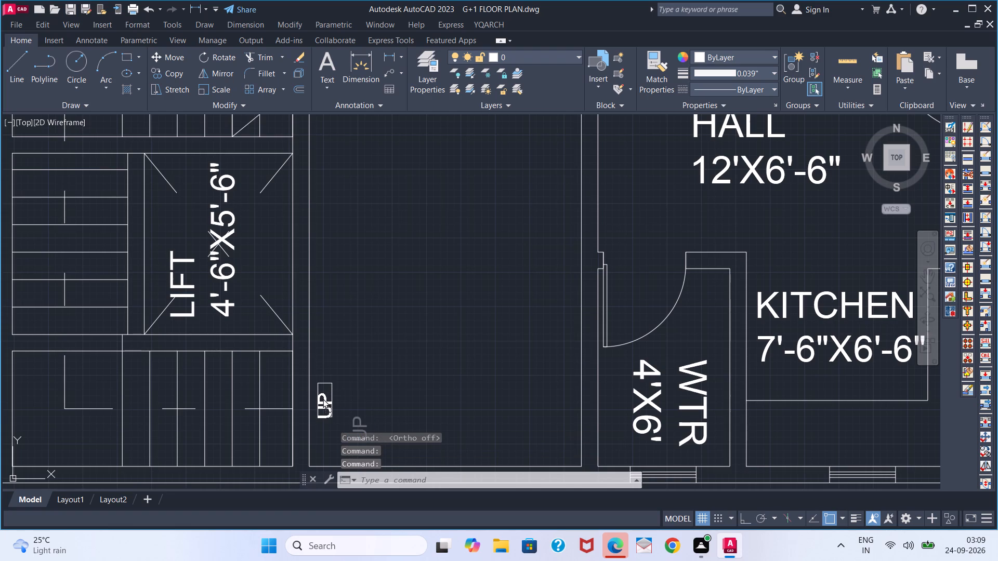
drag(323, 398, 312, 405)
drag(312, 405, 321, 405)
key(Escape)
Copy the UP label to the matching spot beside the south stair flight in the furnished, green-bordered plan.
scroll(354, 373, down, 2)
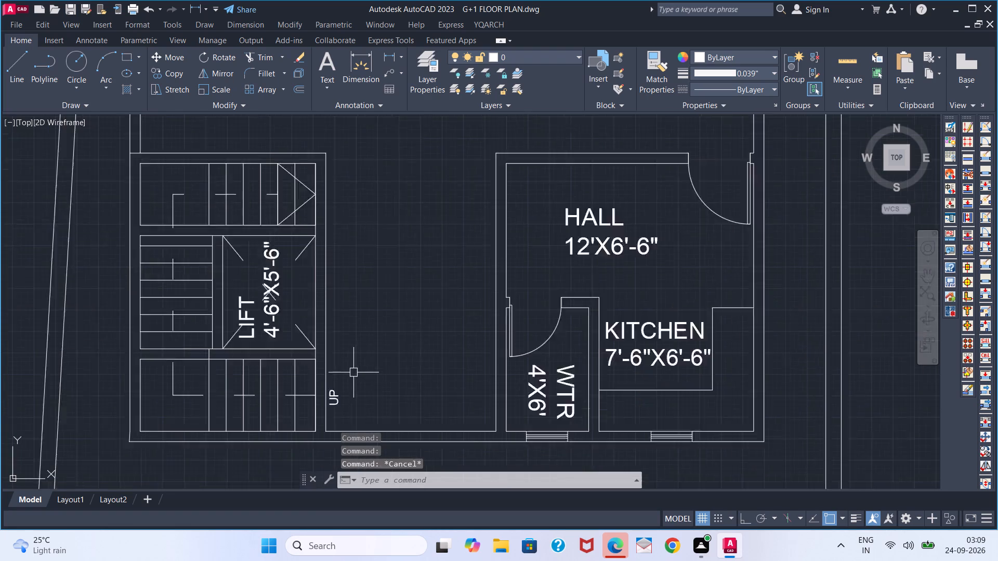
middle_drag(372, 334, 380, 359)
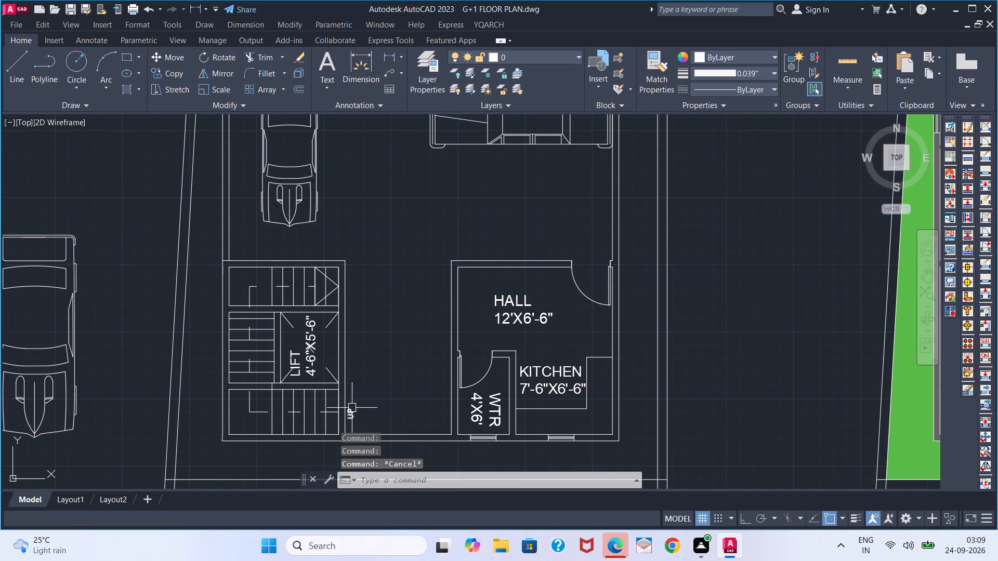
click(351, 408)
key(c)
key(o)
key(Return)
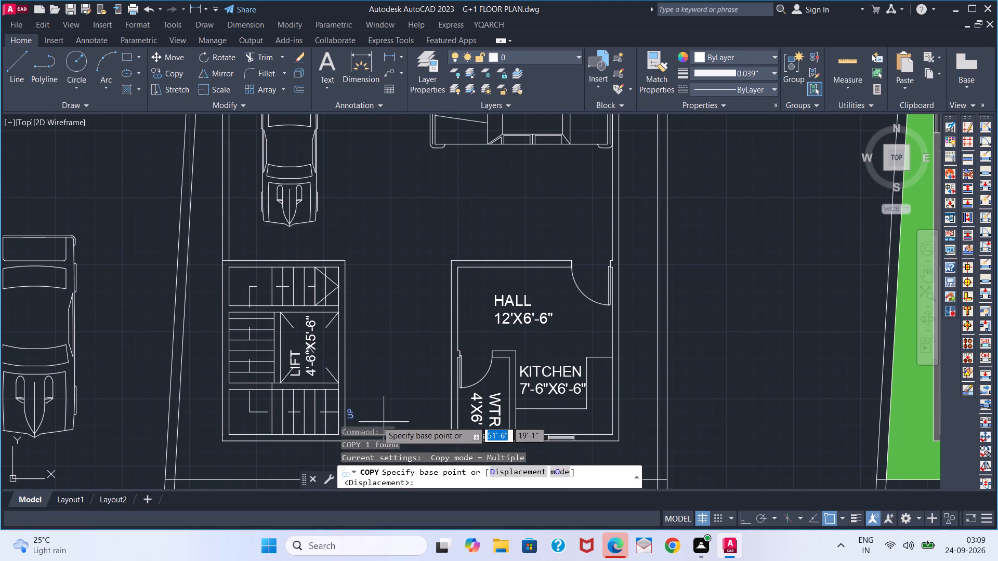
click(357, 419)
middle_drag(594, 413, 0, 285)
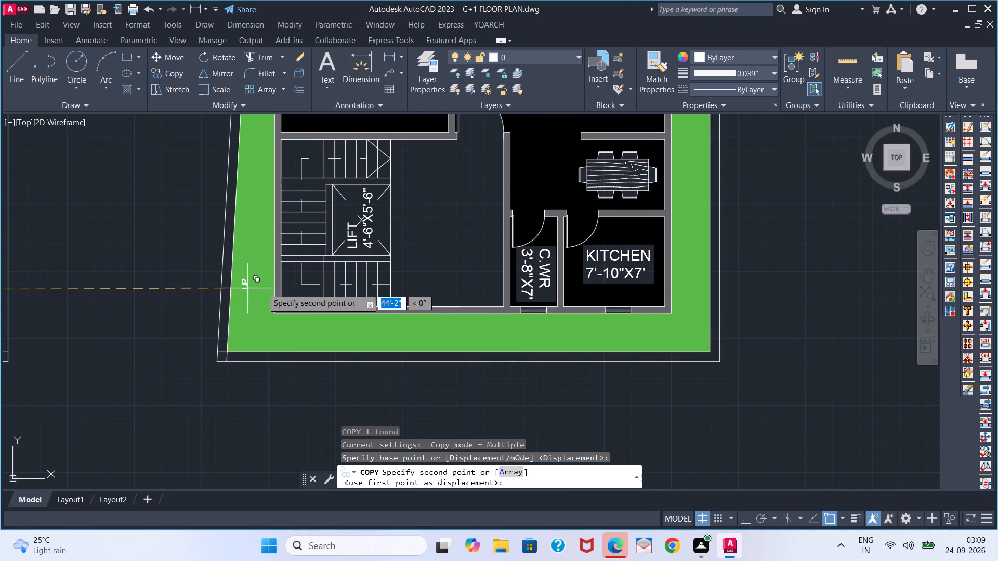
click(402, 285)
key(Escape)
scroll(40, 287, down, 2)
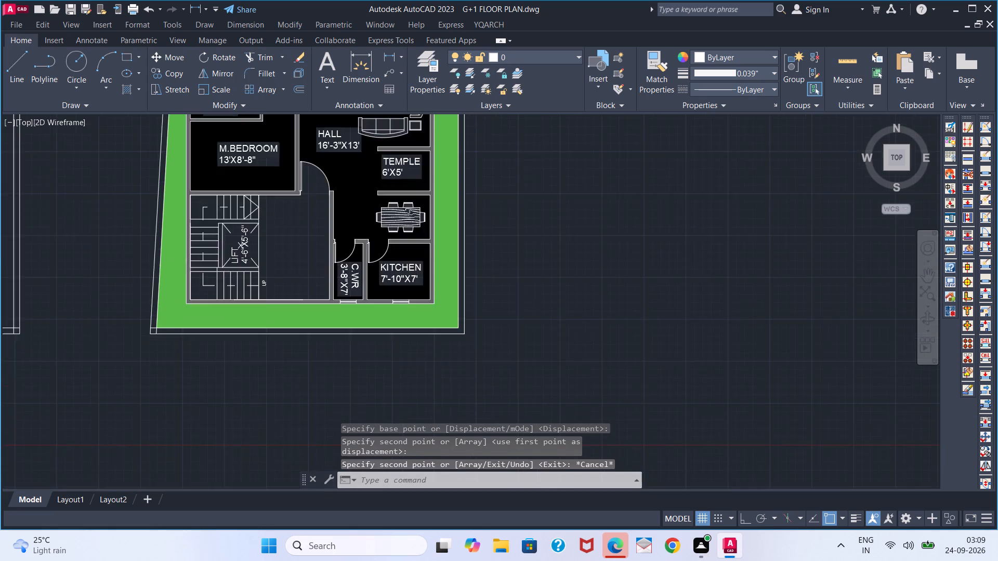
Trim the overlapping inner boundary line ends at the southwest and southeast corners of the plan with the cars.
middle_drag(46, 278, 404, 283)
scroll(281, 275, up, 1)
middle_drag(214, 270, 265, 290)
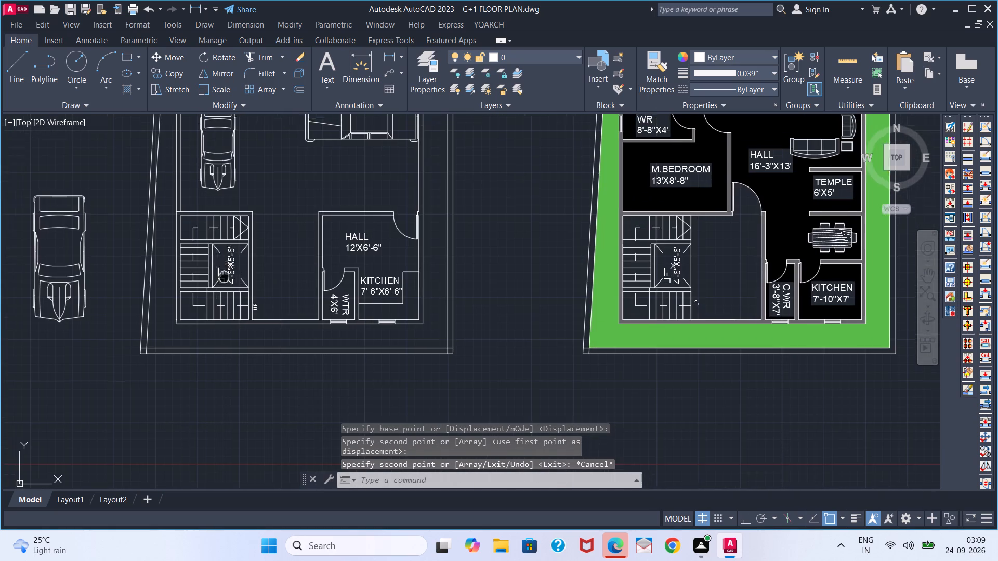
middle_drag(265, 290, 302, 306)
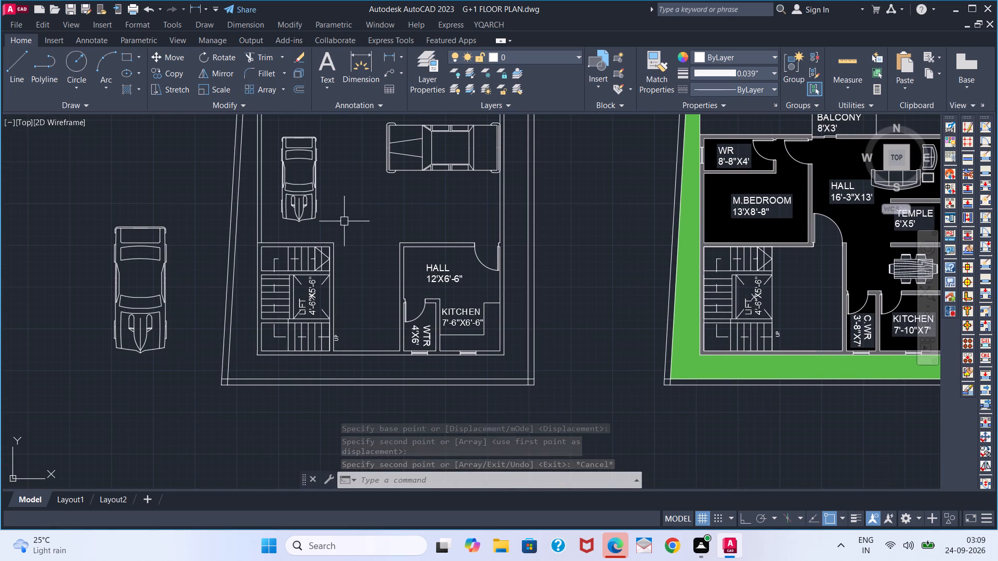
middle_drag(356, 232, 371, 259)
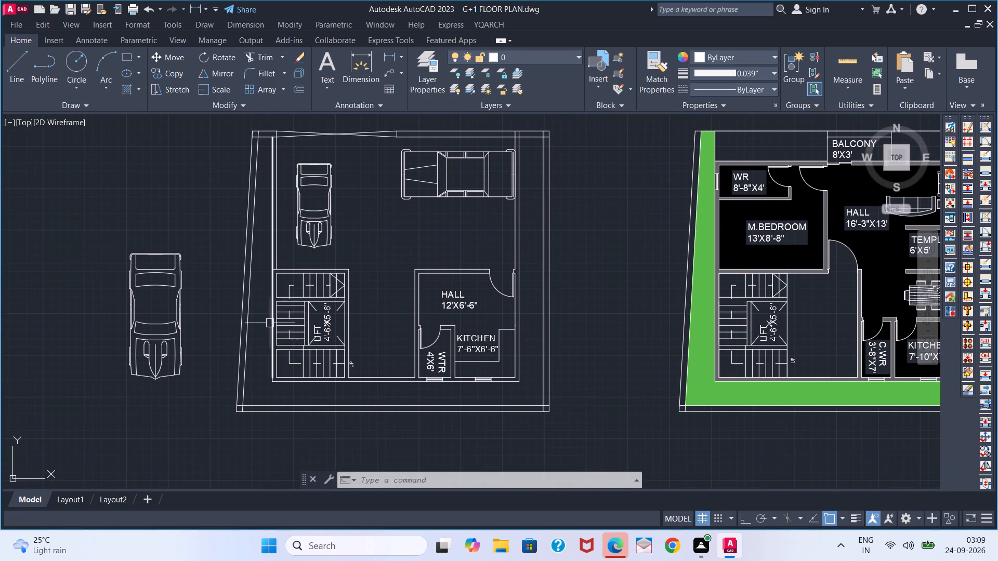
key(r)
key(Escape)
text(TR)
key(space)
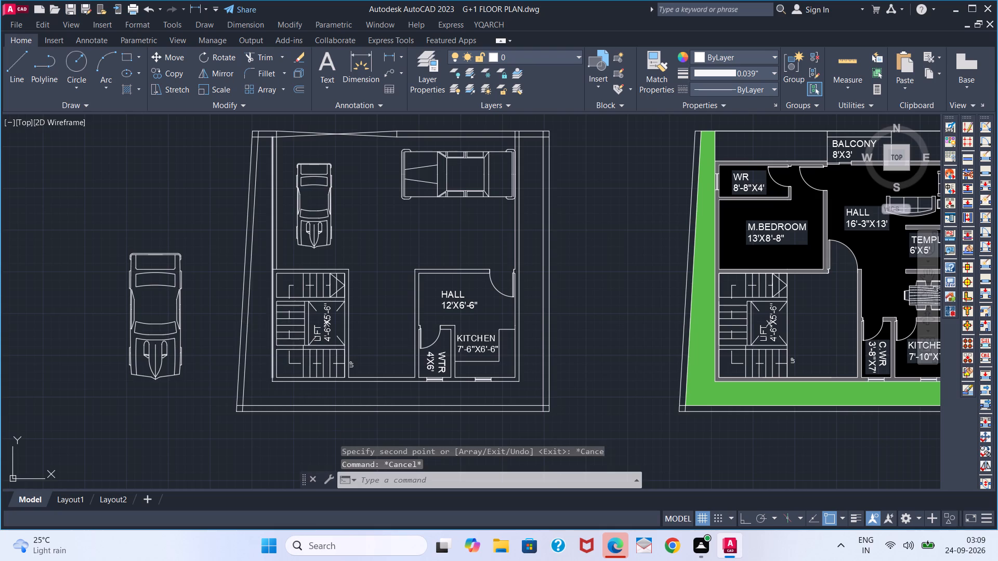
scroll(266, 377, up, 3)
scroll(239, 400, down, 2)
middle_drag(235, 403, 276, 212)
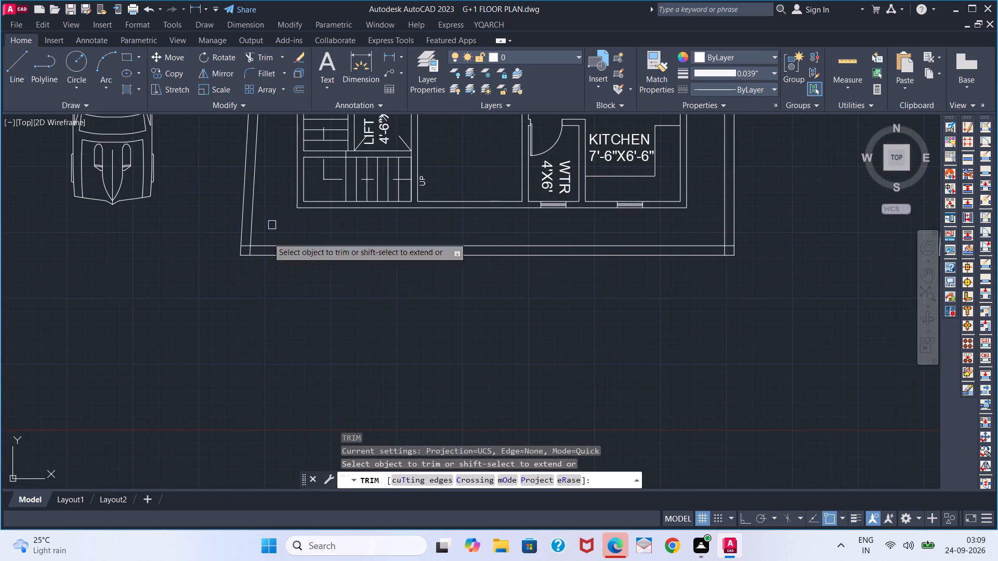
scroll(246, 249, up, 3)
click(243, 234)
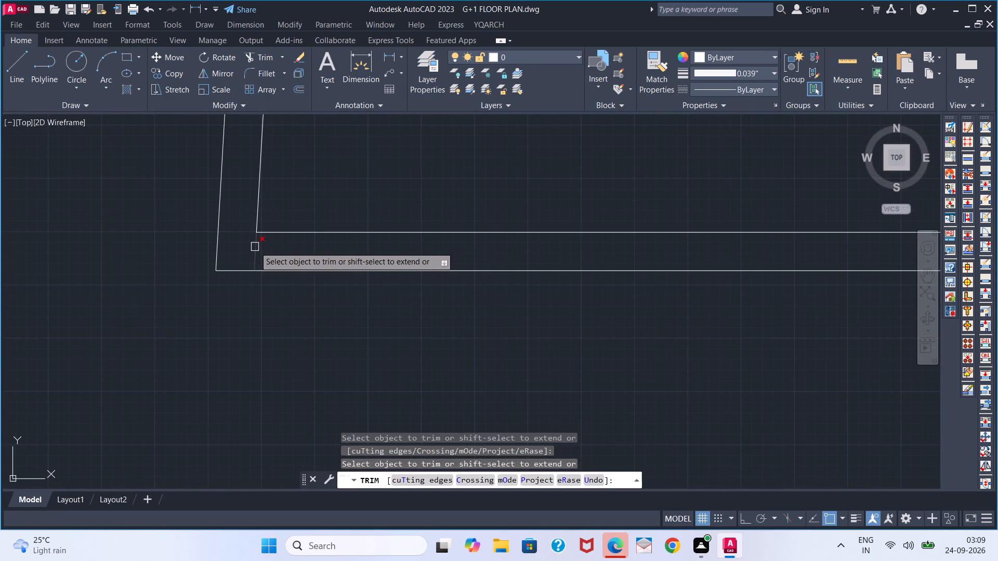
click(255, 247)
scroll(281, 257, down, 2)
middle_drag(335, 250, 0, 314)
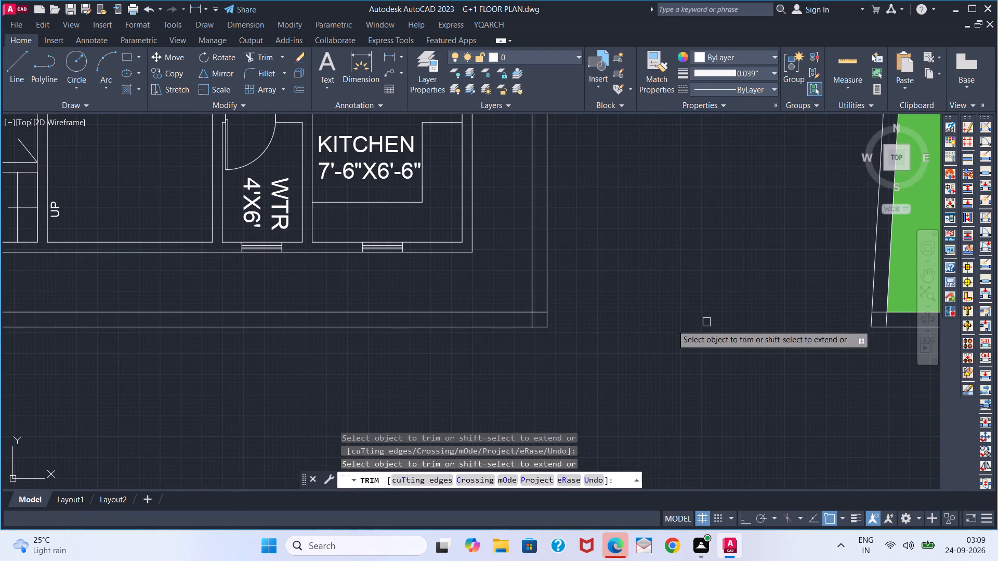
click(531, 321)
click(542, 315)
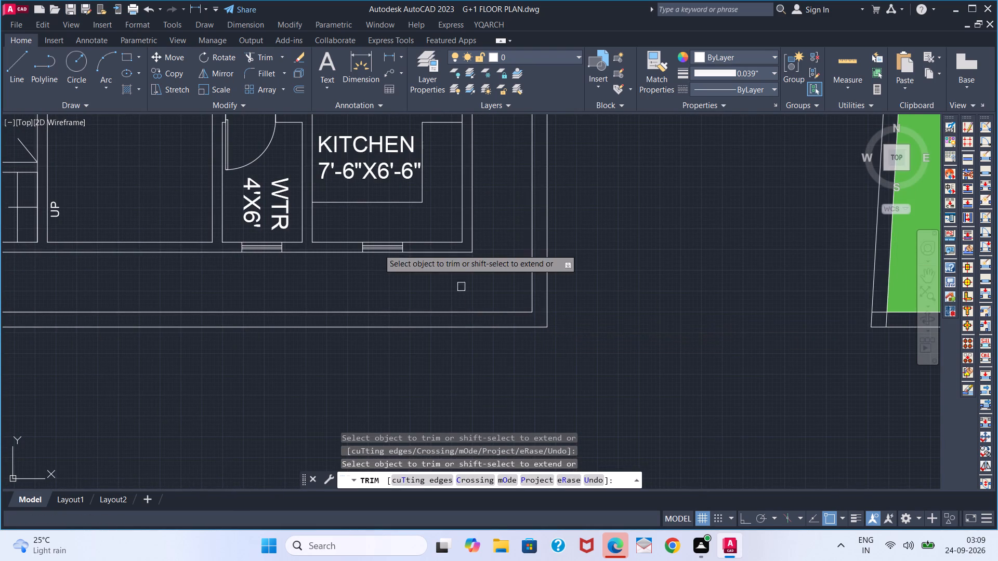
Trim the inner boundary line ends at the northeast corner and the east wall lines crossing the north boundary strip.
scroll(368, 236, down, 3)
middle_drag(320, 120, 364, 364)
scroll(464, 344, up, 3)
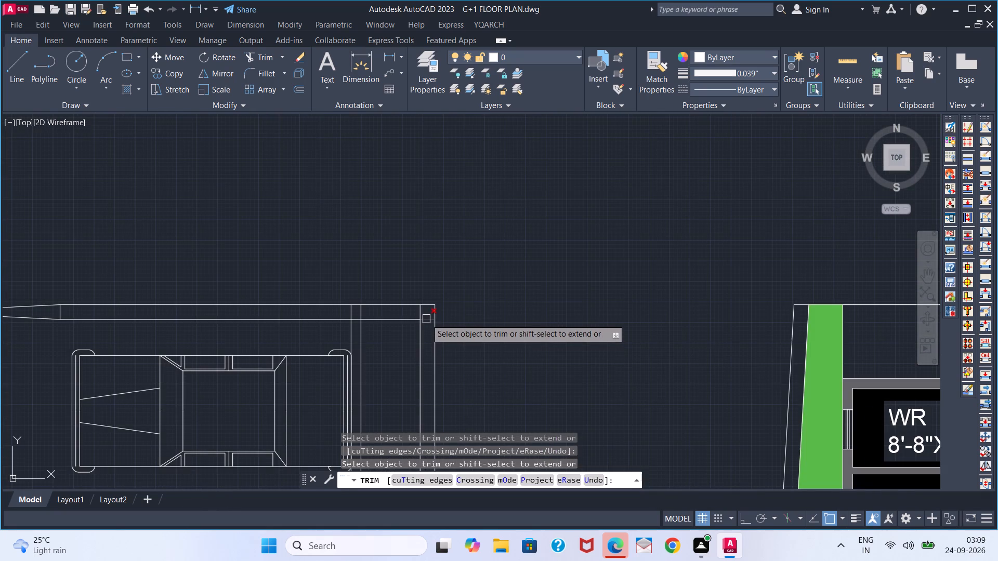
click(426, 319)
click(418, 311)
click(357, 312)
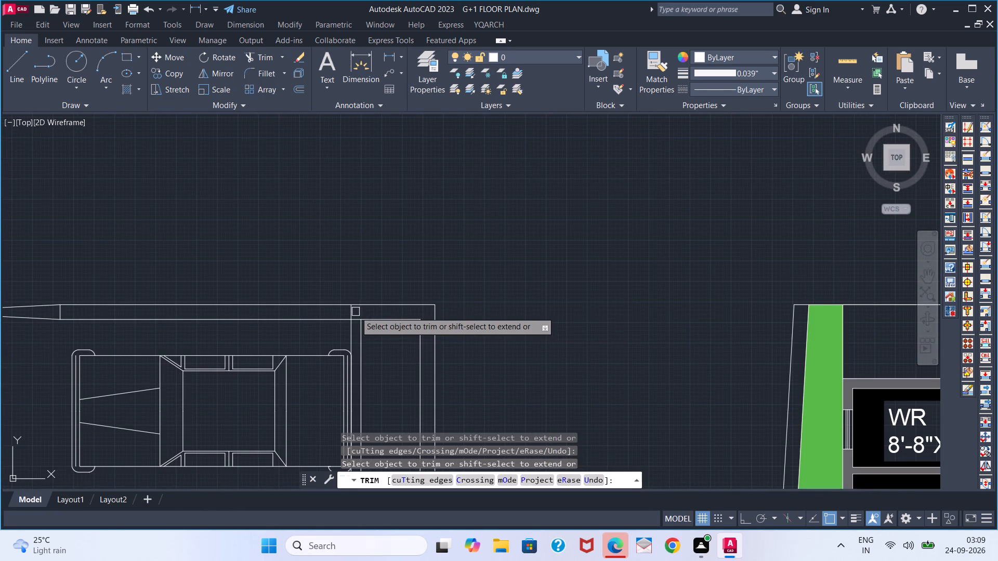
click(353, 312)
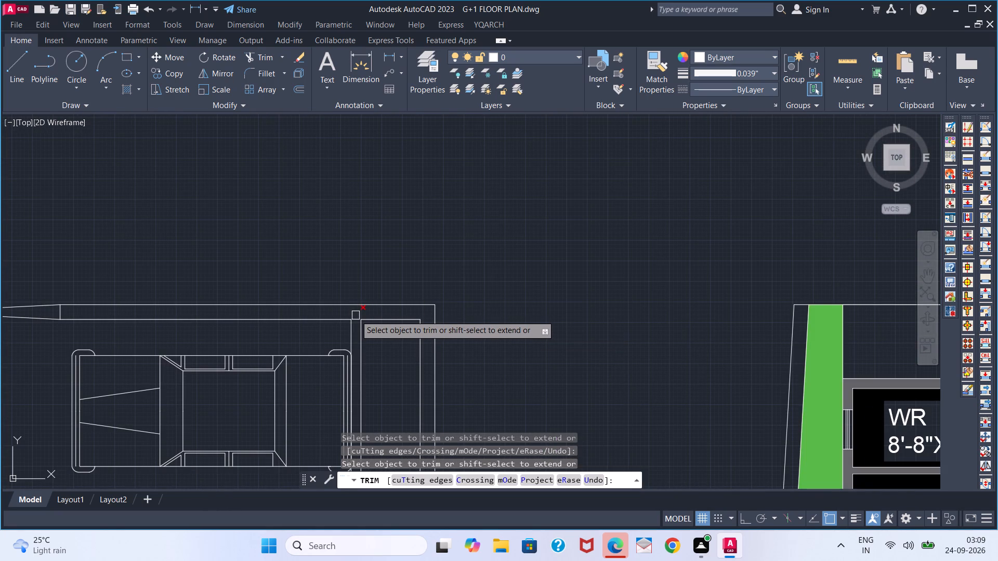
Trim the overlapping inner boundary line ends at the northwest corner of the car plan, keeping the slanted west line.
middle_drag(115, 311, 418, 270)
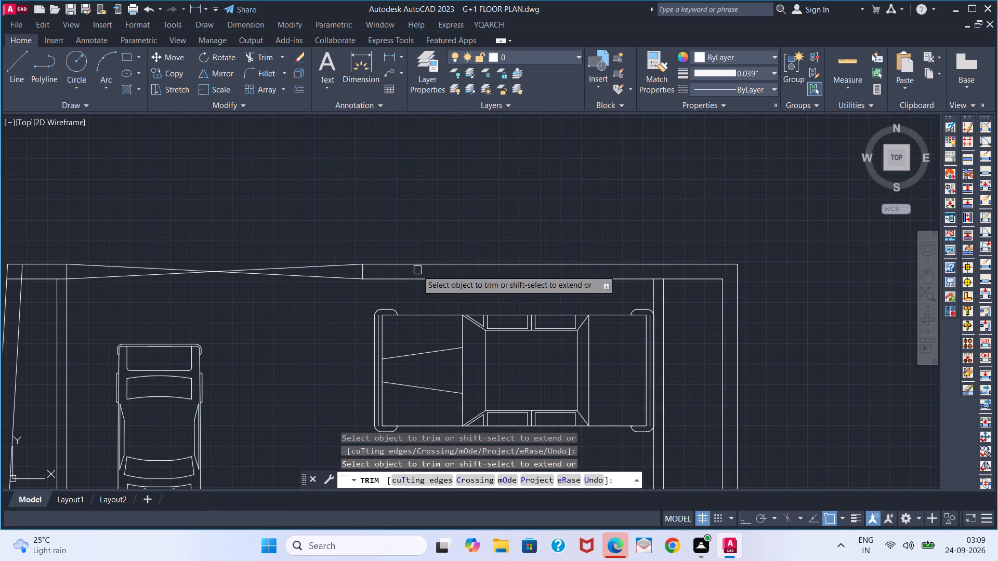
click(24, 273)
click(17, 276)
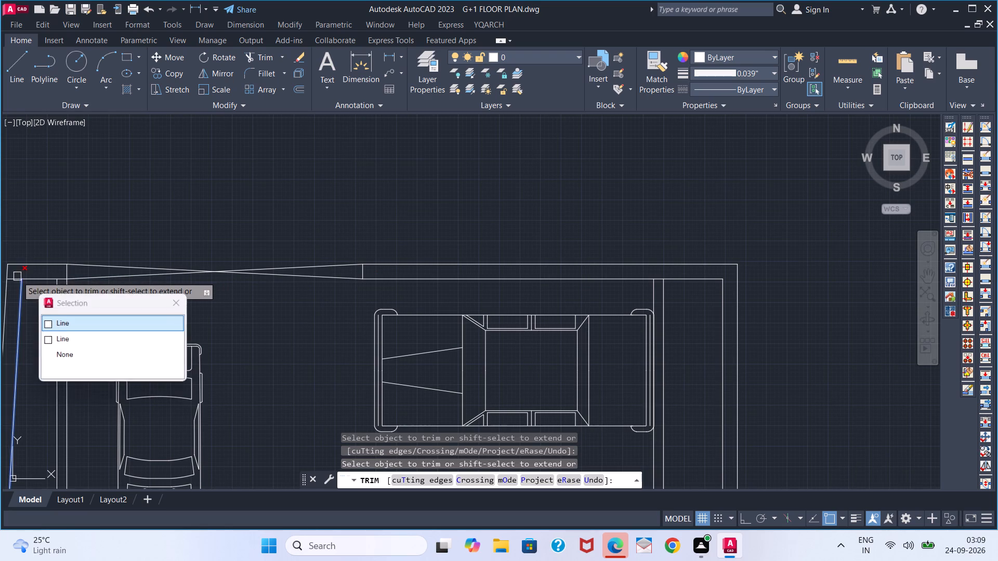
click(65, 325)
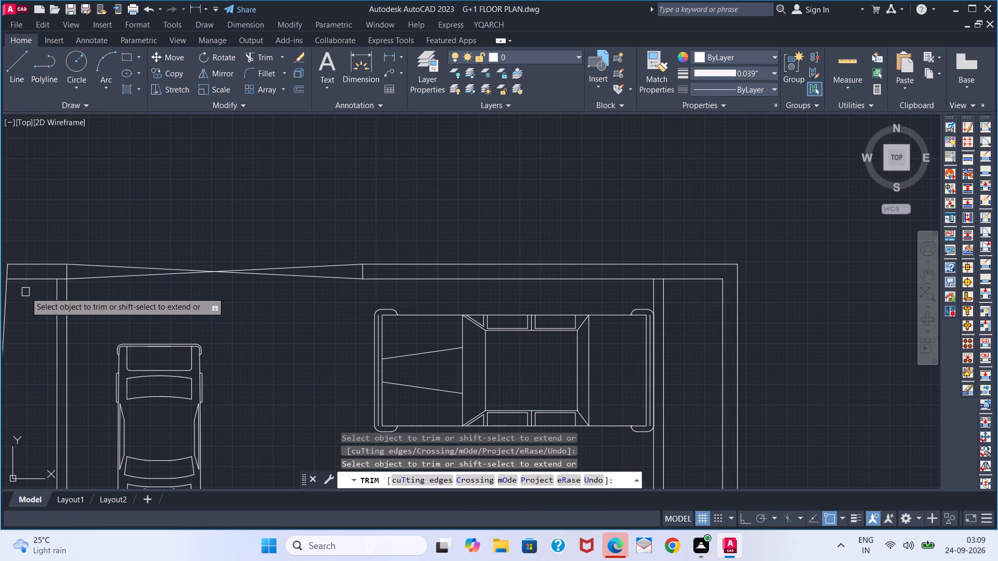
key(ctrl+z)
click(14, 280)
scroll(56, 330, down, 2)
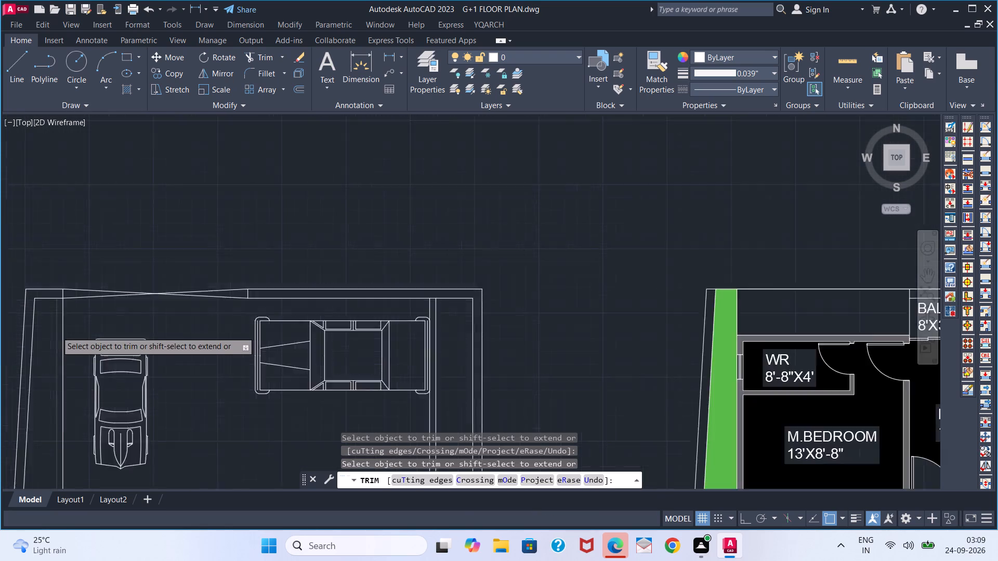
Trim the short line crossing the west wall at the staircase's northwest corner in the car plan.
key(grave)
middle_drag(150, 401, 197, 227)
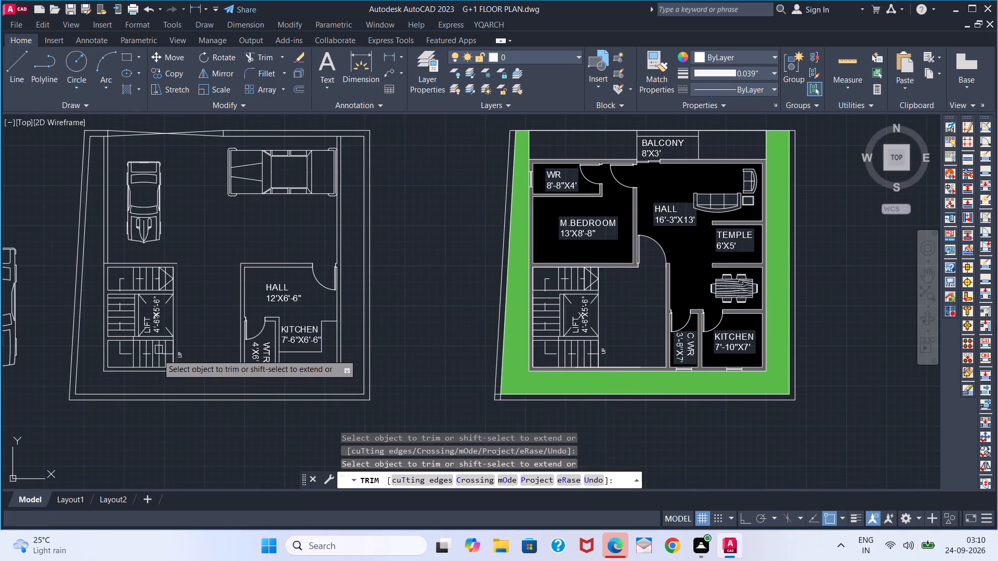
scroll(117, 268, up, 3)
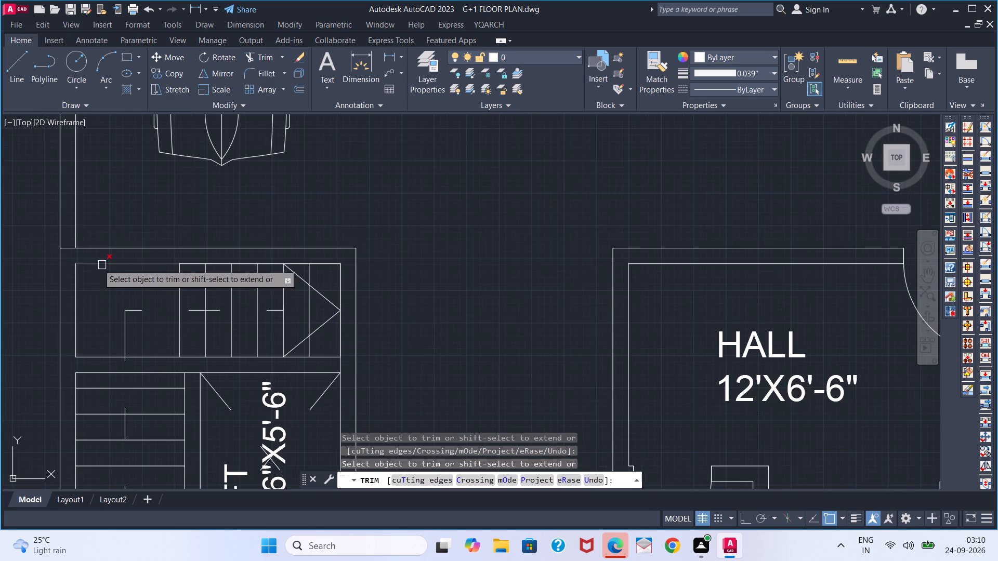
click(70, 249)
scroll(204, 329, down, 3)
key(space)
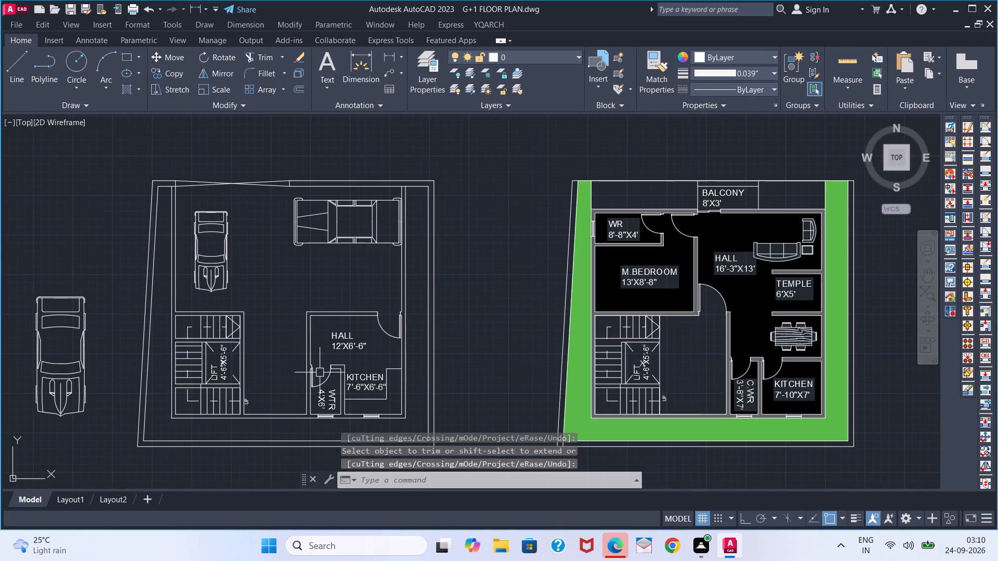
Delete the spare car outside the west boundary of the car plan.
middle_drag(553, 395, 508, 290)
middle_click(508, 290)
middle_drag(508, 290, 557, 370)
middle_drag(596, 367, 620, 367)
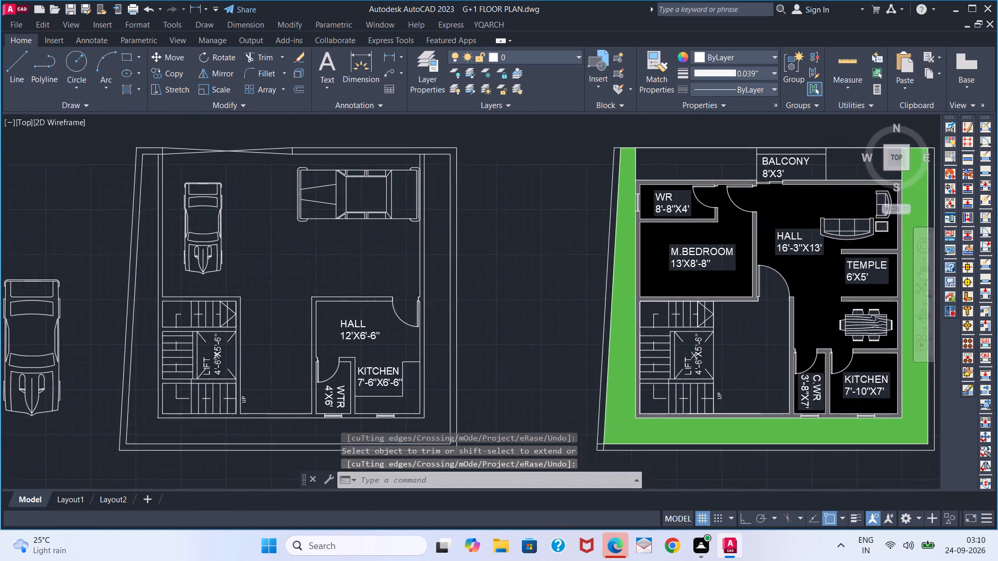
click(45, 342)
click(20, 342)
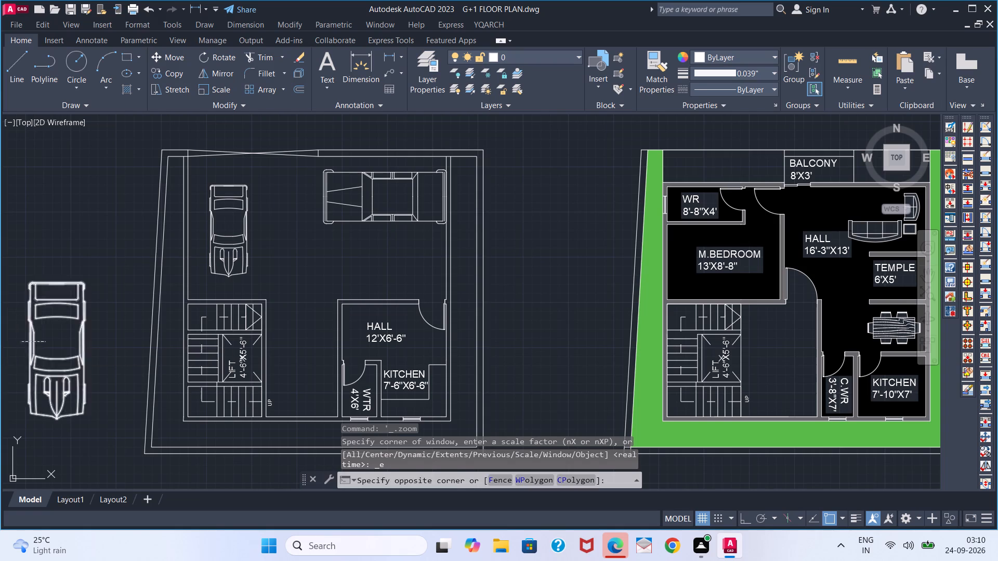
key(Delete)
Fill the open margin on the west, south and east sides of the car plan with a solid green 88,186,72 hatch.
scroll(153, 340, down, 1)
middle_drag(121, 338, 143, 321)
click(129, 93)
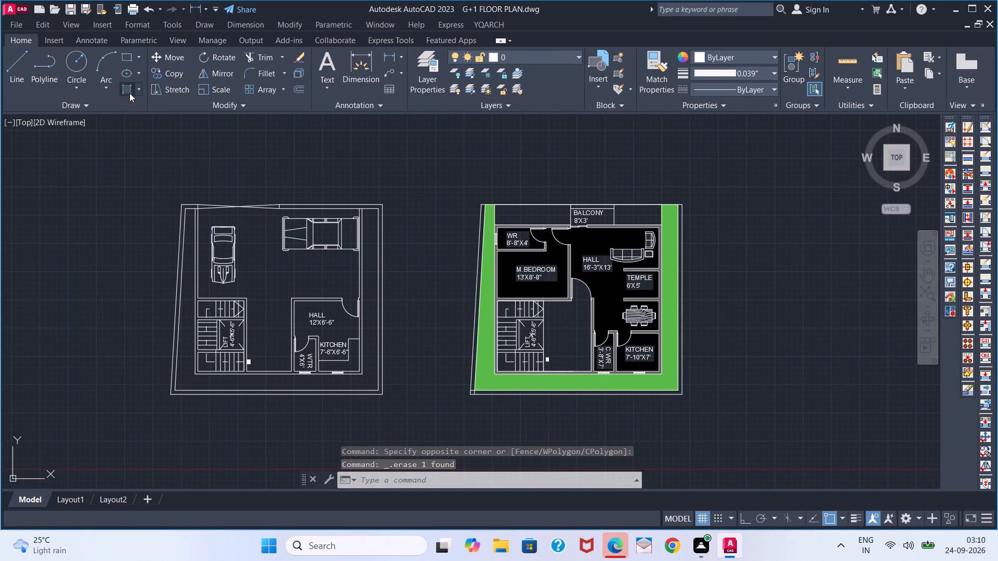
click(117, 66)
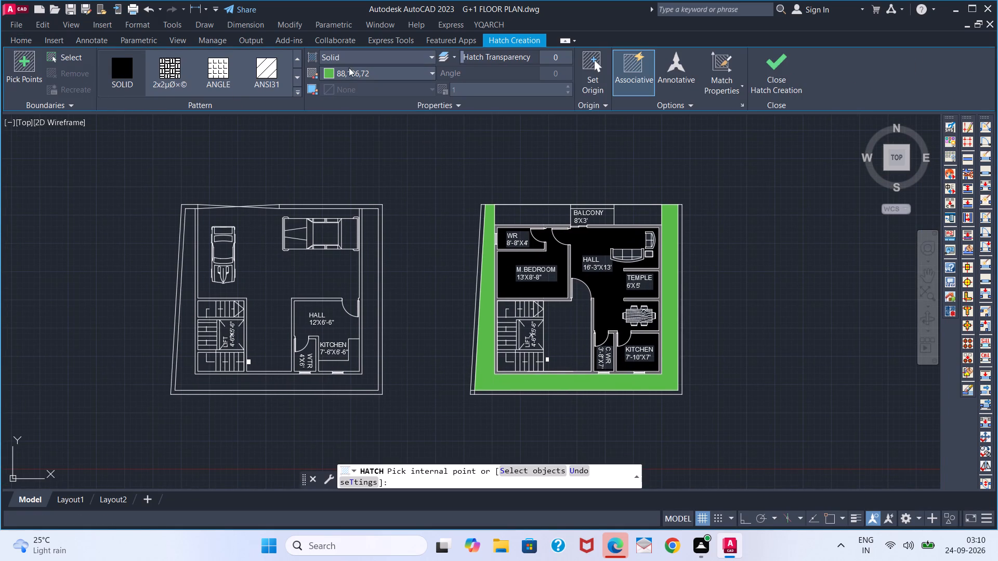
click(188, 311)
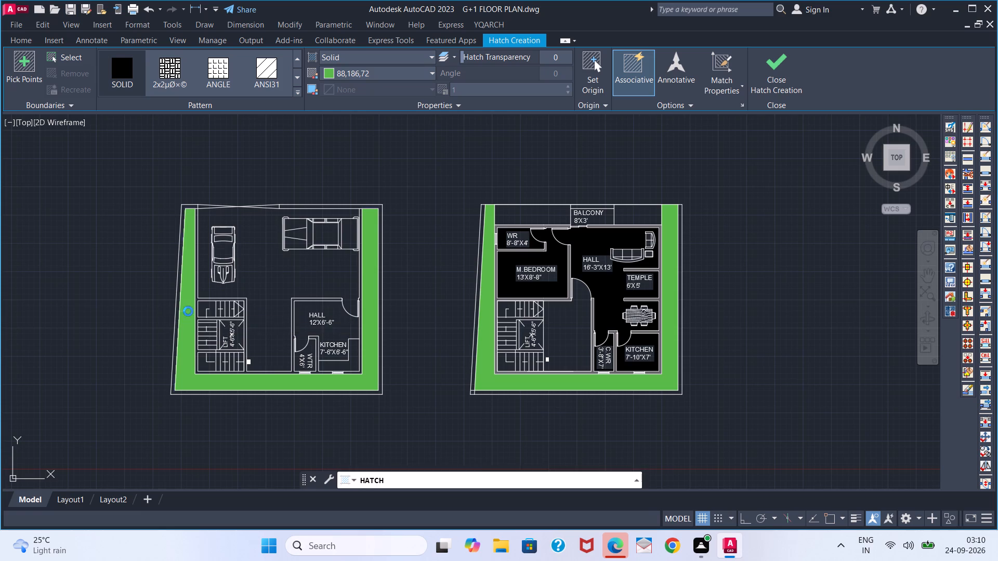
click(329, 73)
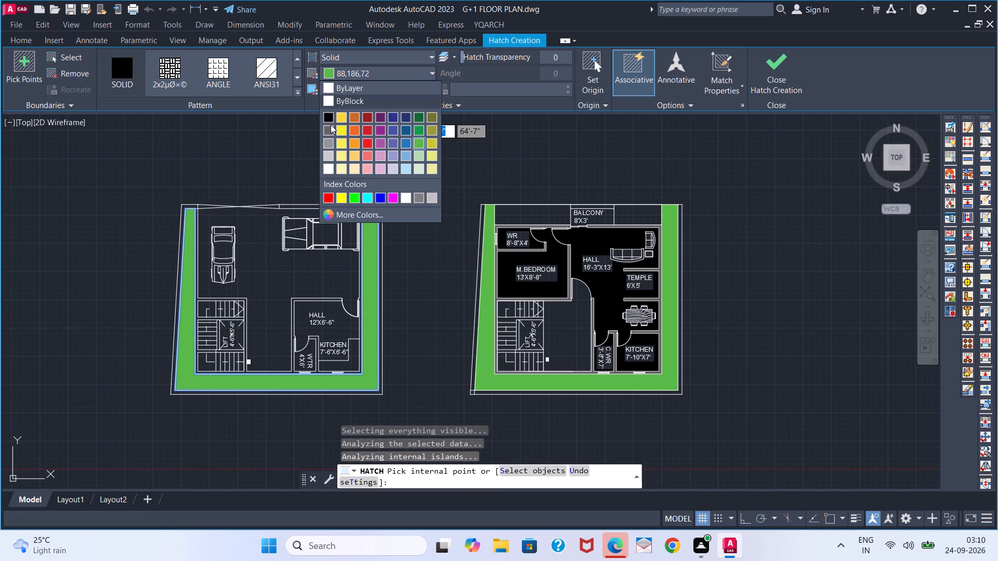
click(331, 134)
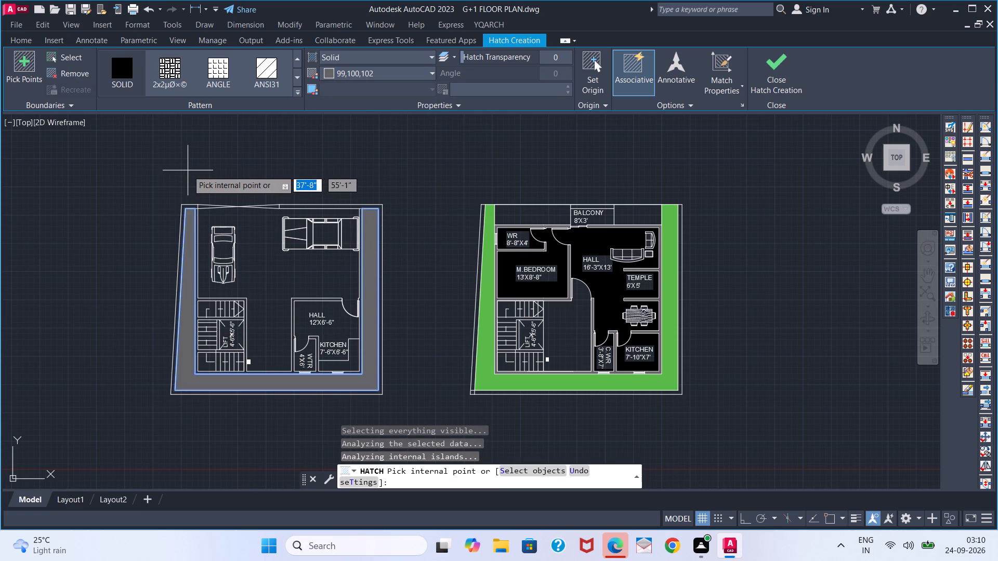
key(ctrl+z)
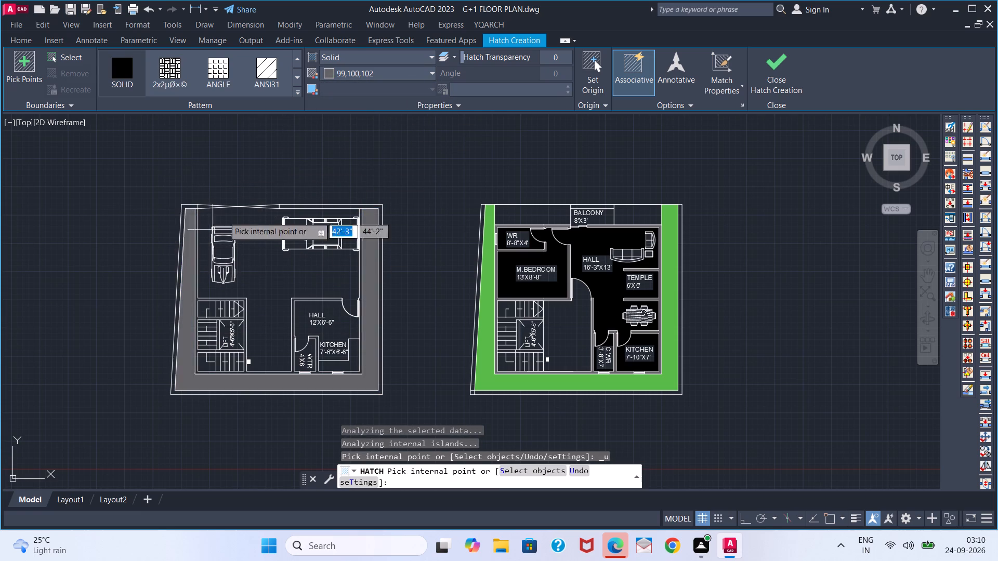
click(327, 72)
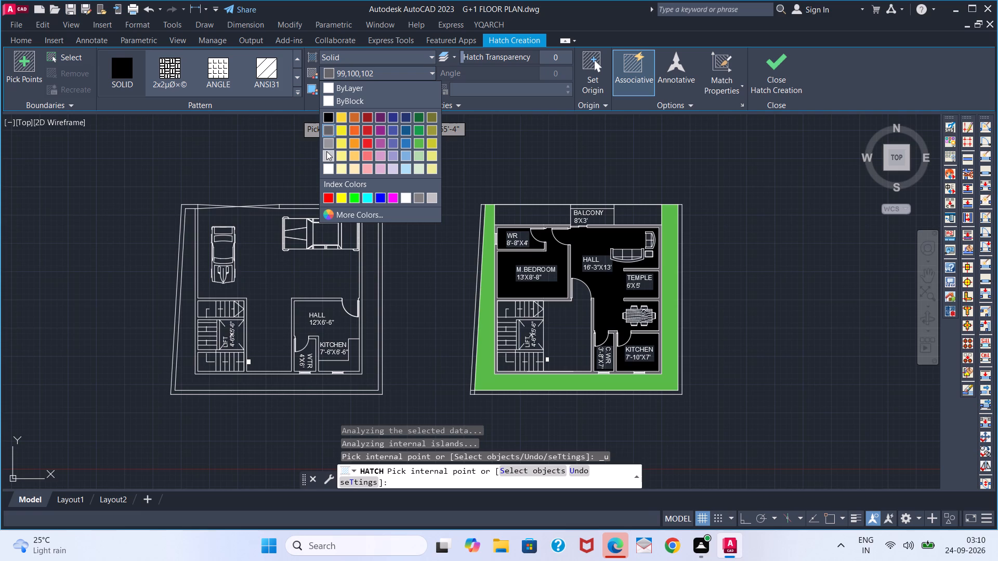
click(418, 140)
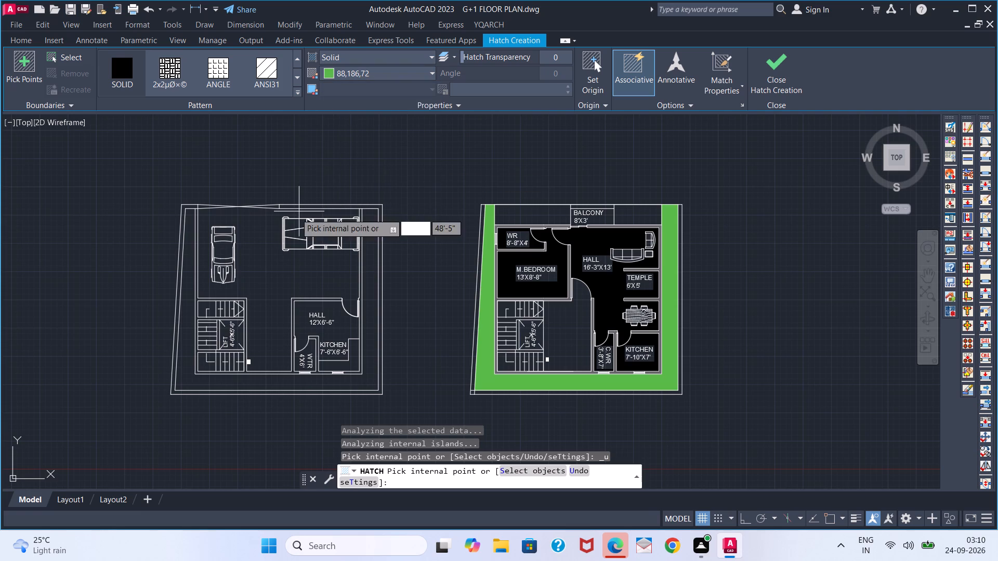
click(187, 324)
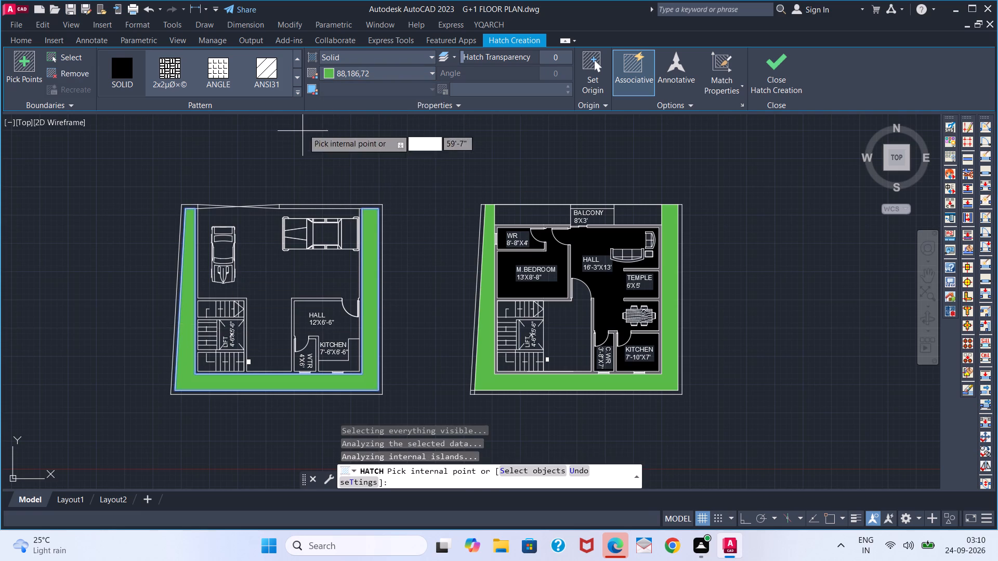
key(space)
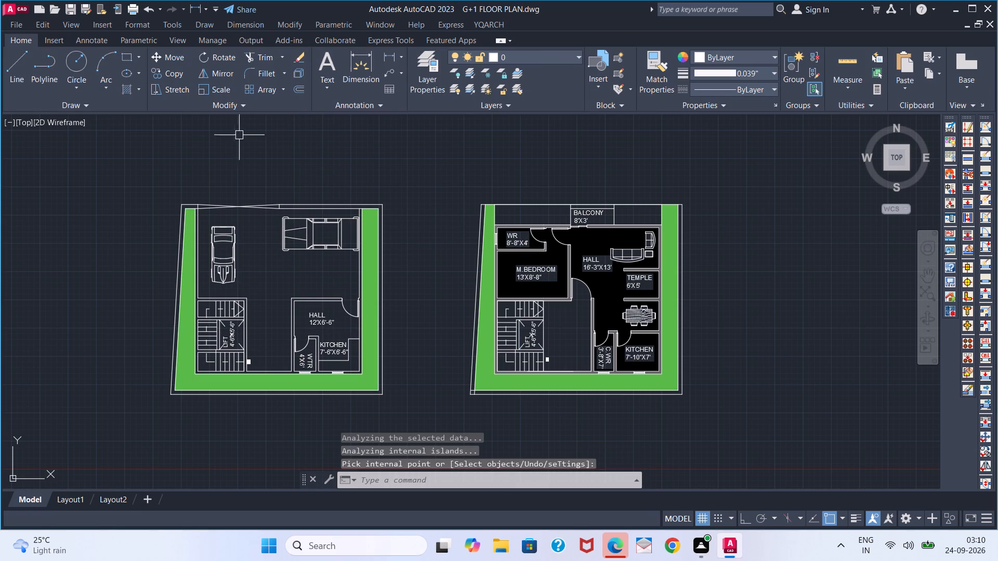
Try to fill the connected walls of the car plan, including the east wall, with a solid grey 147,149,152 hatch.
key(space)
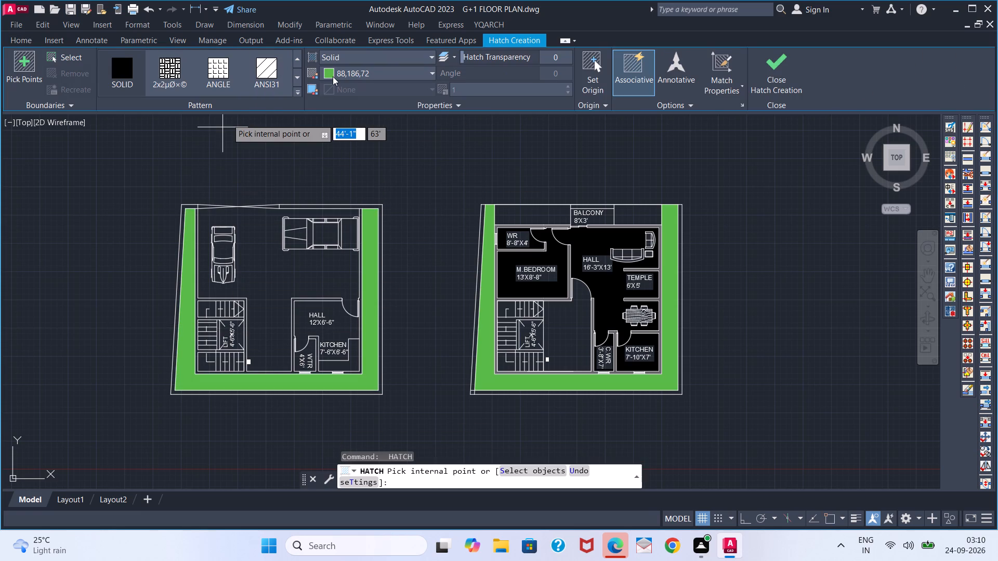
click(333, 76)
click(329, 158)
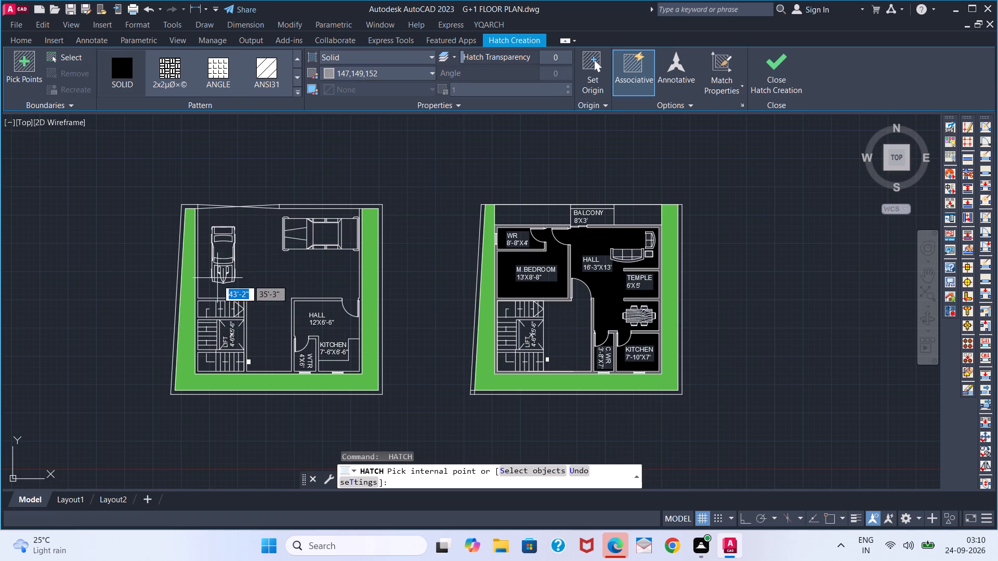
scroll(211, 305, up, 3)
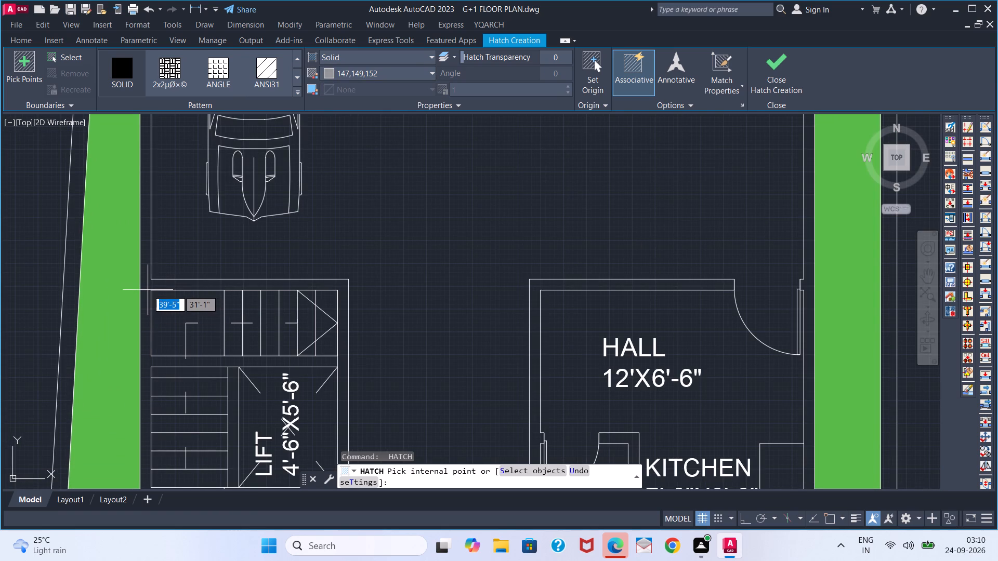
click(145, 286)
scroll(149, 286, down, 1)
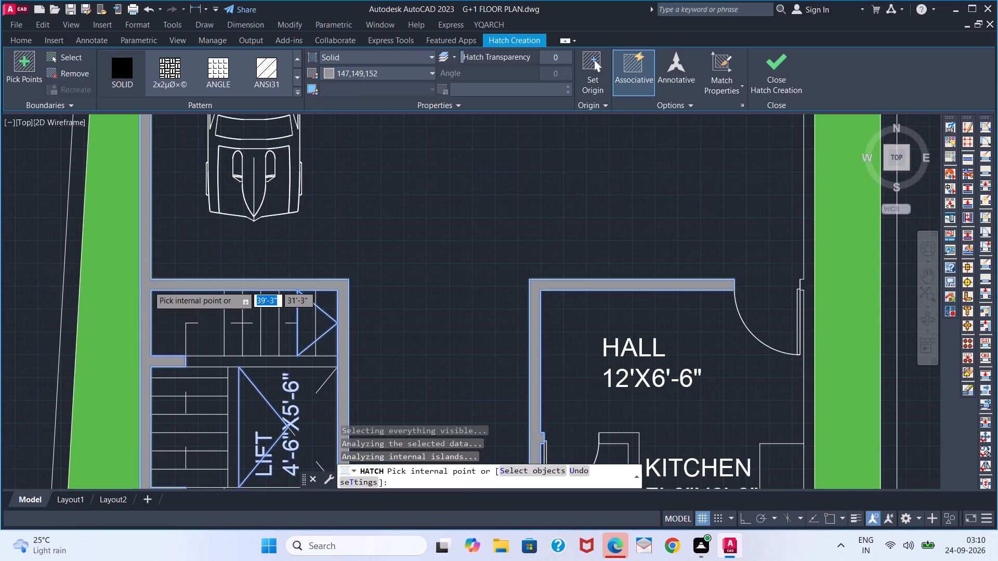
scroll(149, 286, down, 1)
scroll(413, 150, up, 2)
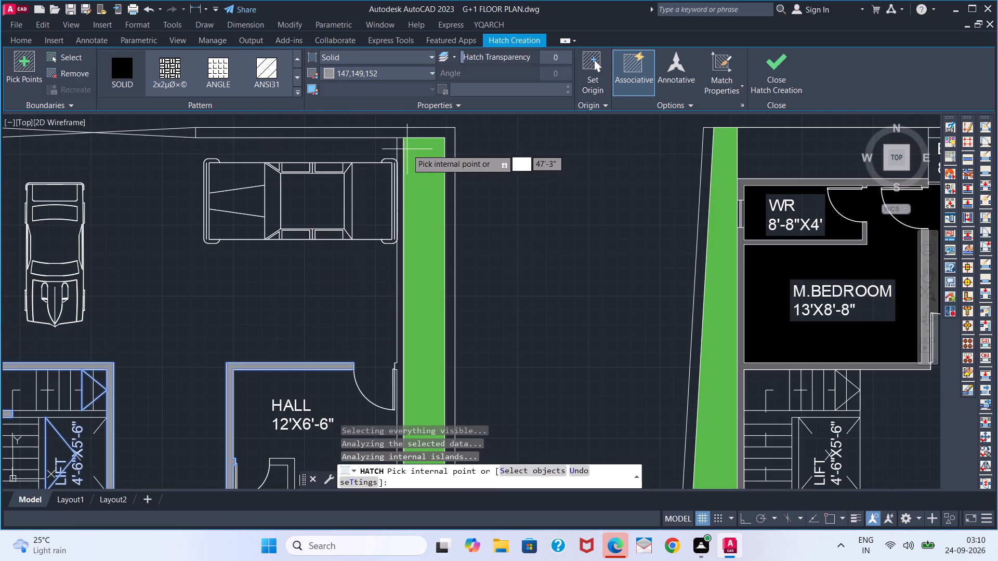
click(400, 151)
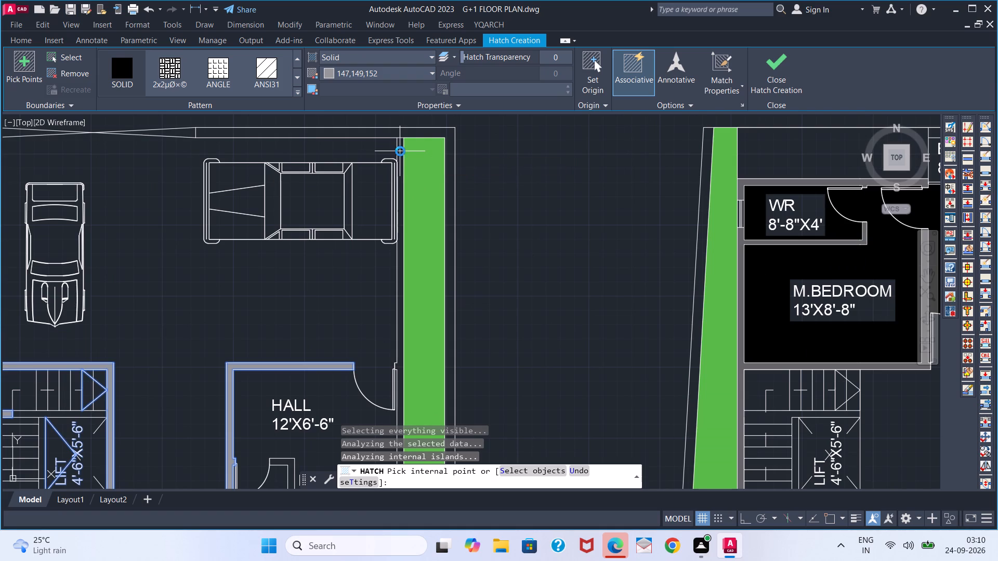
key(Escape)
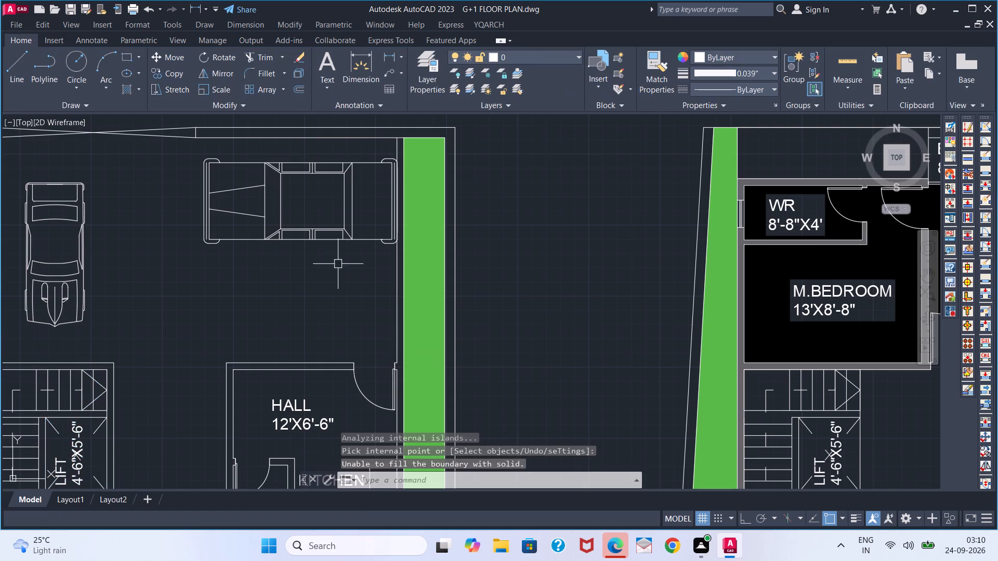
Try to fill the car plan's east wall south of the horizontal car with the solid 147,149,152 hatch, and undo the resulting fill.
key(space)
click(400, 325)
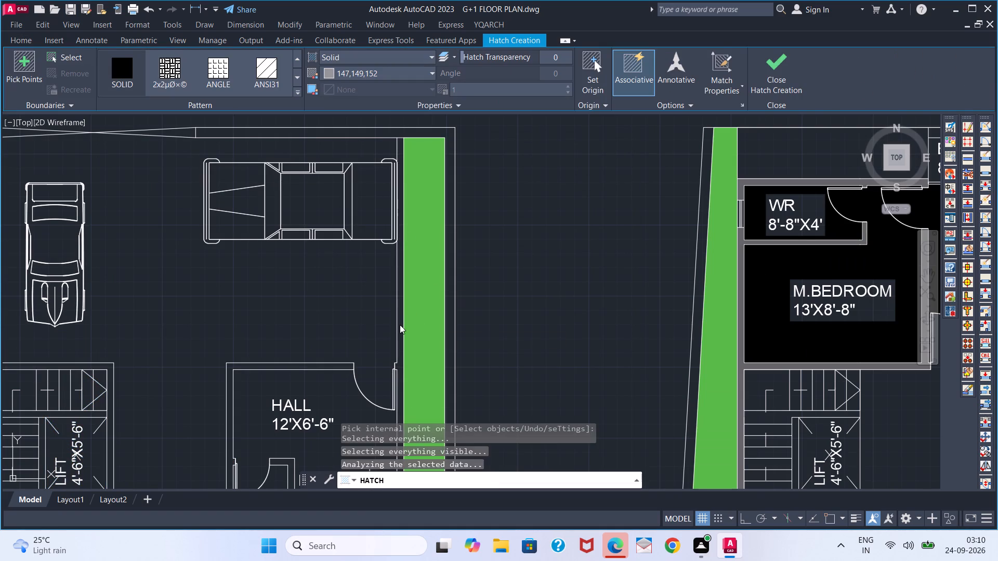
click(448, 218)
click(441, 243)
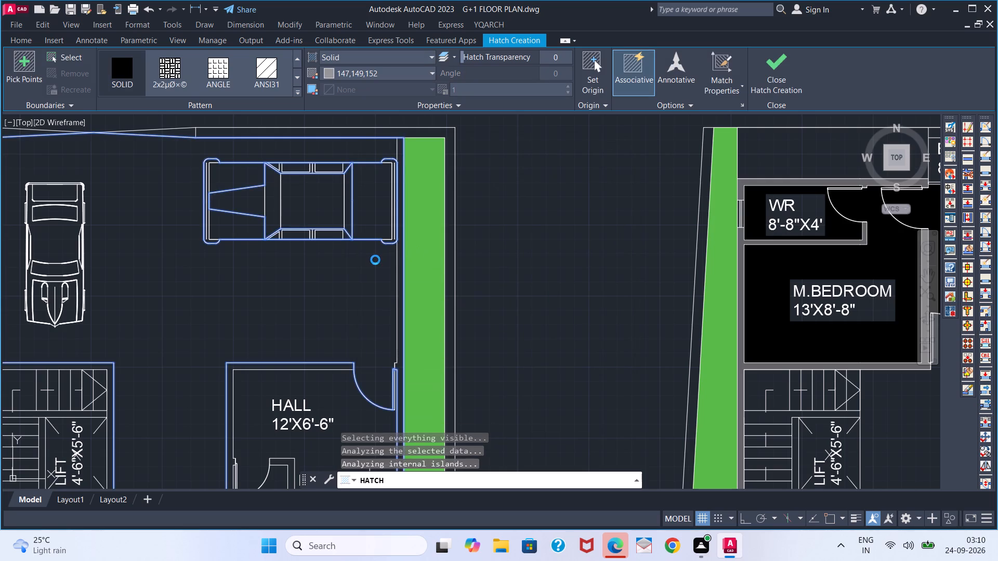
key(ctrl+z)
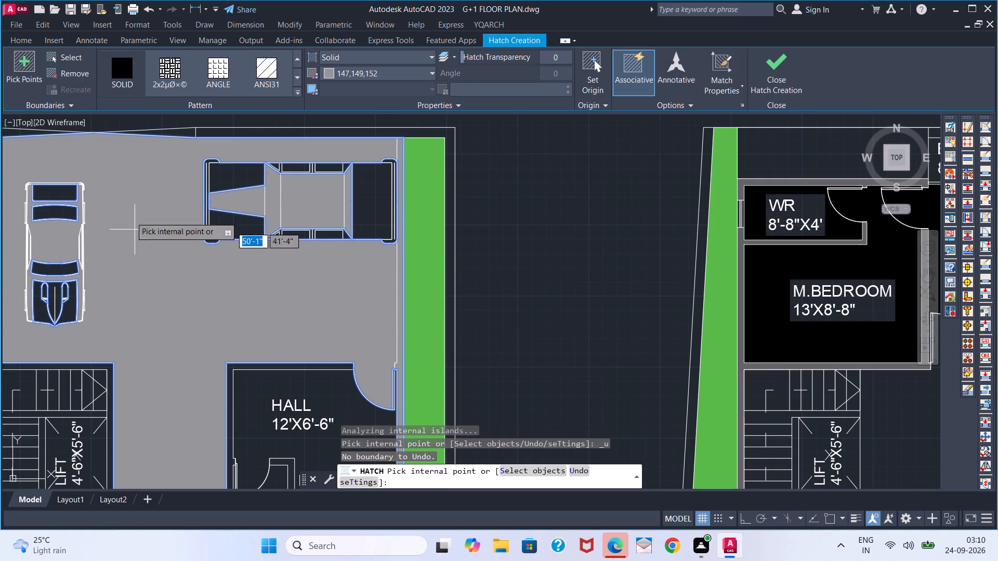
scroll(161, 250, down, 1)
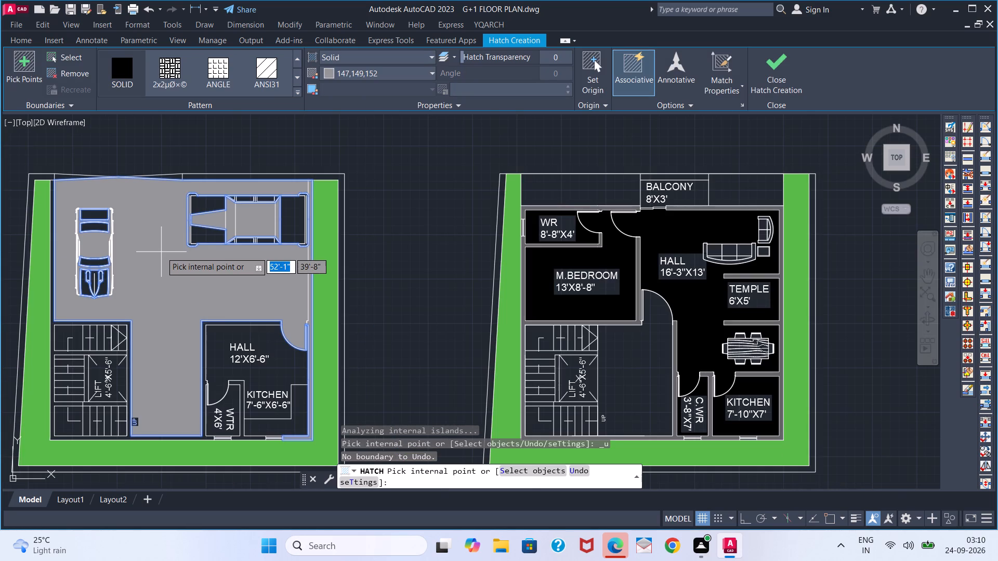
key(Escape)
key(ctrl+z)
Move the horizontal car in the car plan slightly west, clear of the east wall line.
scroll(167, 258, down, 2)
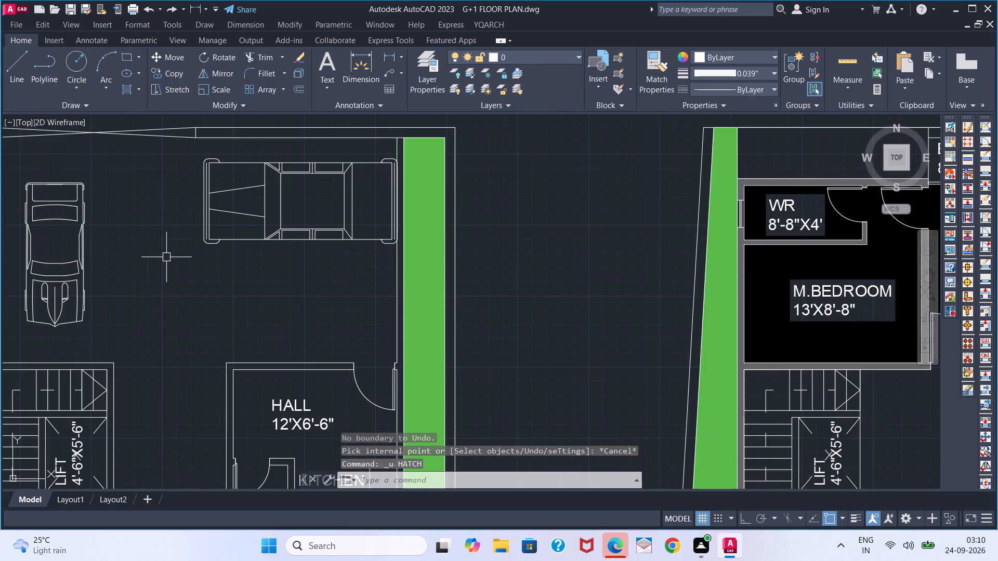
scroll(168, 258, down, 1)
middle_drag(181, 255, 269, 228)
scroll(251, 220, up, 2)
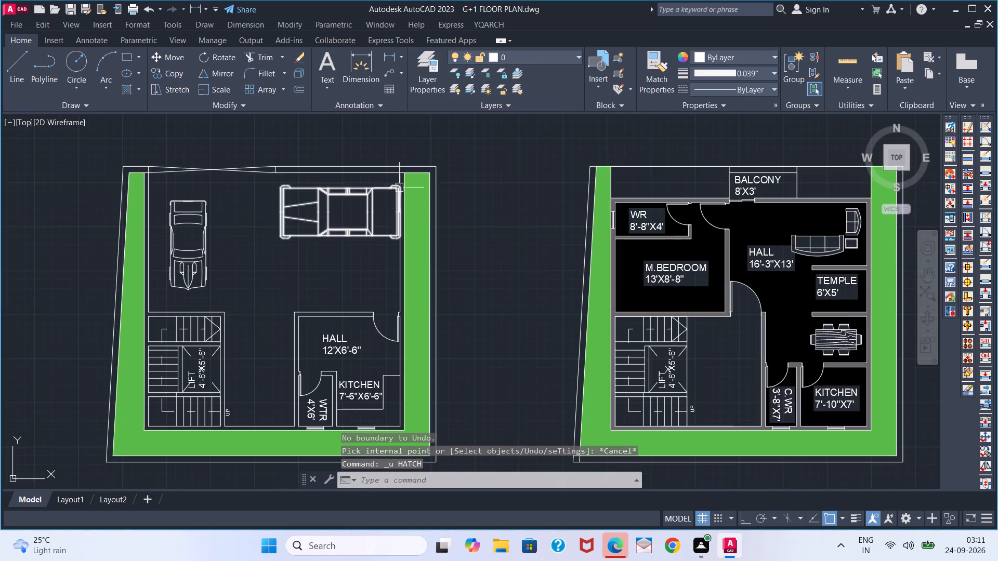
scroll(402, 185, up, 4)
click(345, 210)
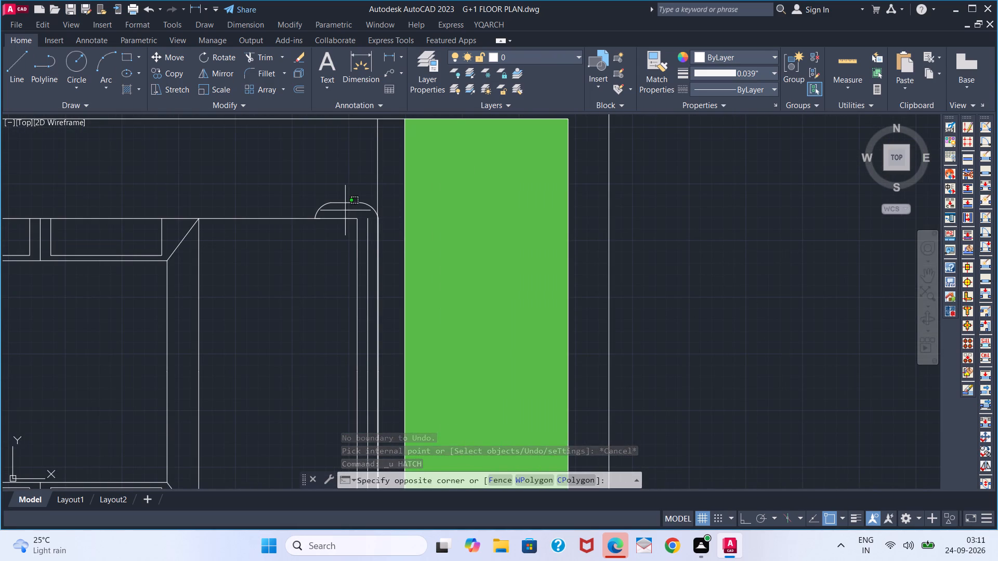
click(273, 229)
key(m)
key(Return)
click(281, 270)
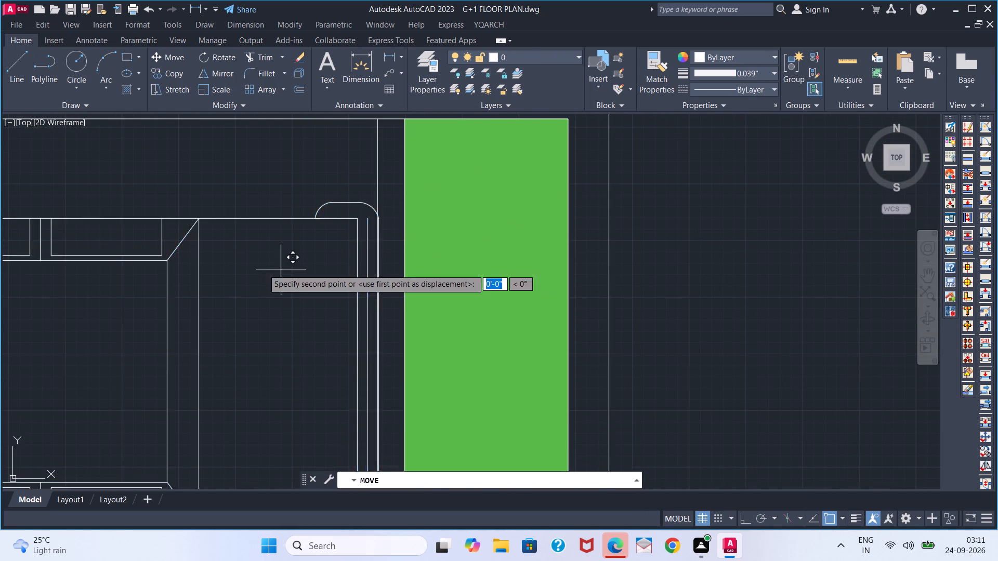
click(252, 268)
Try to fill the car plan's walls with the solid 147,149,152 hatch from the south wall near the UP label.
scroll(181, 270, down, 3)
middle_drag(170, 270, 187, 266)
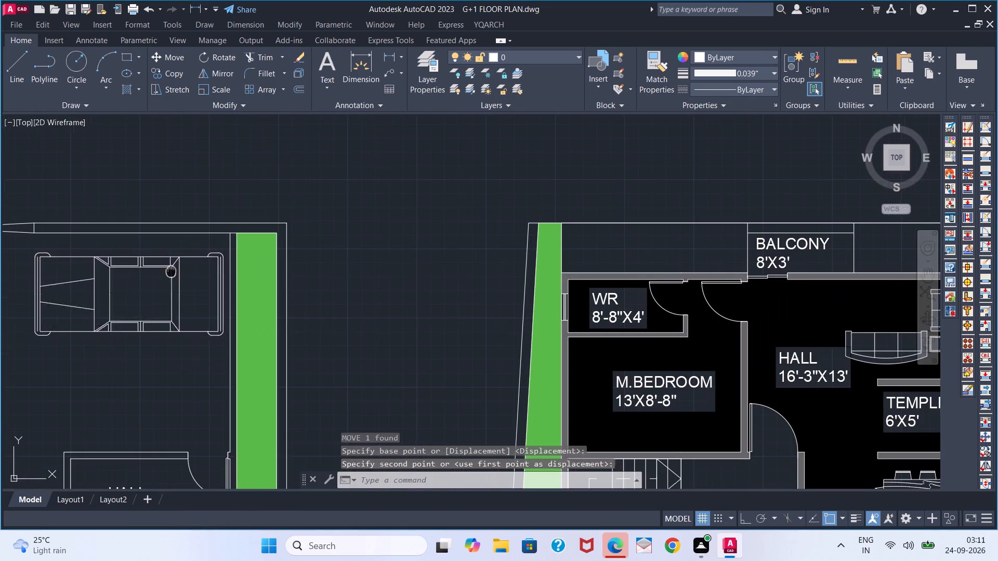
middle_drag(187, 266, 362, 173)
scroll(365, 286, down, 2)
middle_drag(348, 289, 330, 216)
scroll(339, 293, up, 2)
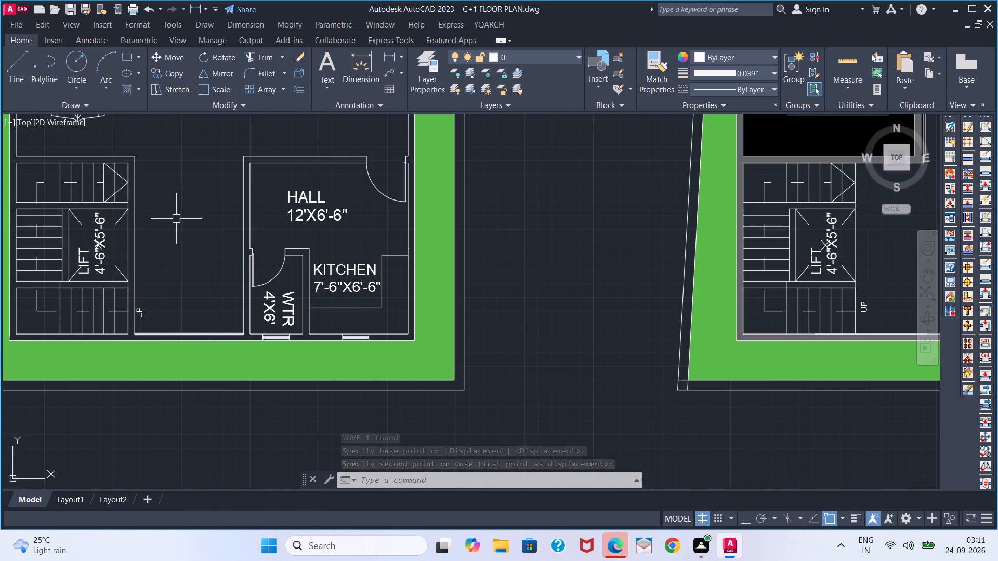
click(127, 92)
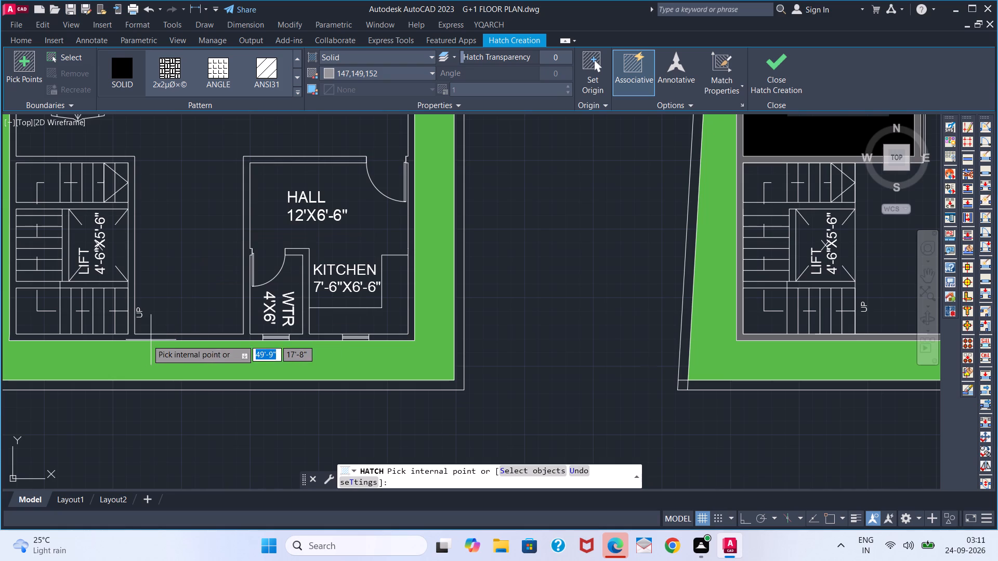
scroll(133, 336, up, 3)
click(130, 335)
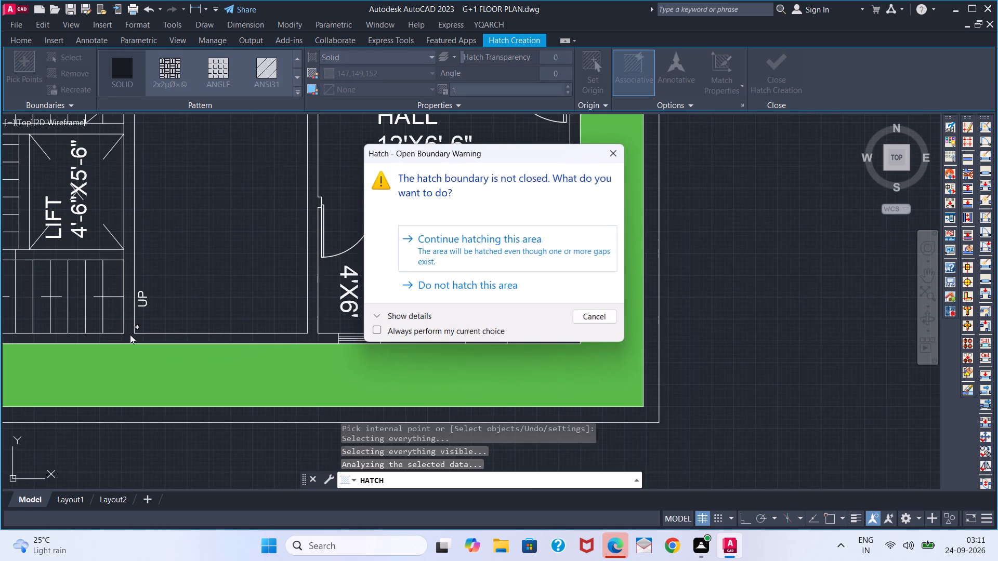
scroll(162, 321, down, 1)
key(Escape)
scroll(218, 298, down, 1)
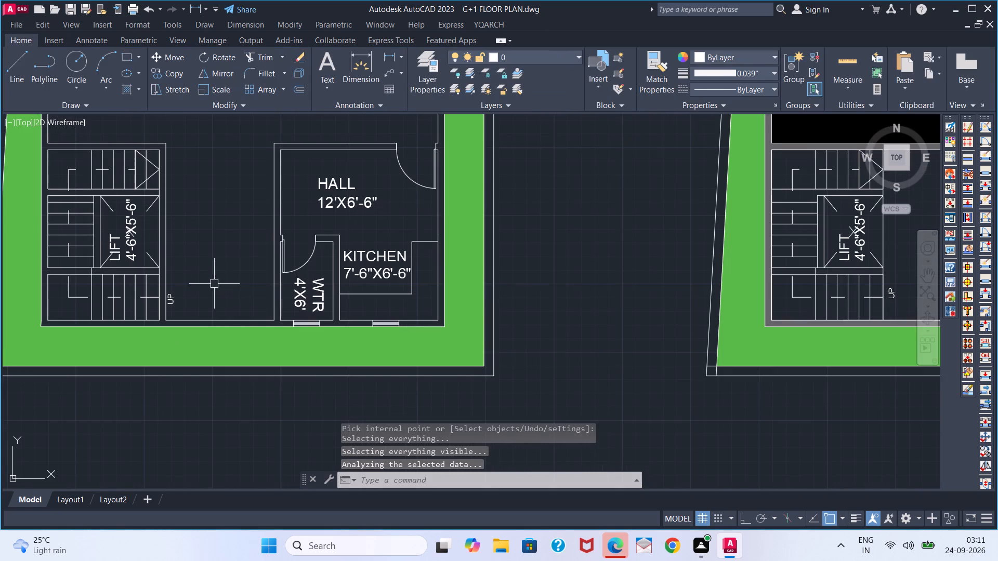
Hatch the parking area and the passage beside the staircase with a basket-weave paving pattern in 147,149,152 at scale 20.
middle_drag(252, 302, 297, 328)
scroll(293, 257, down, 1)
middle_drag(282, 239, 297, 302)
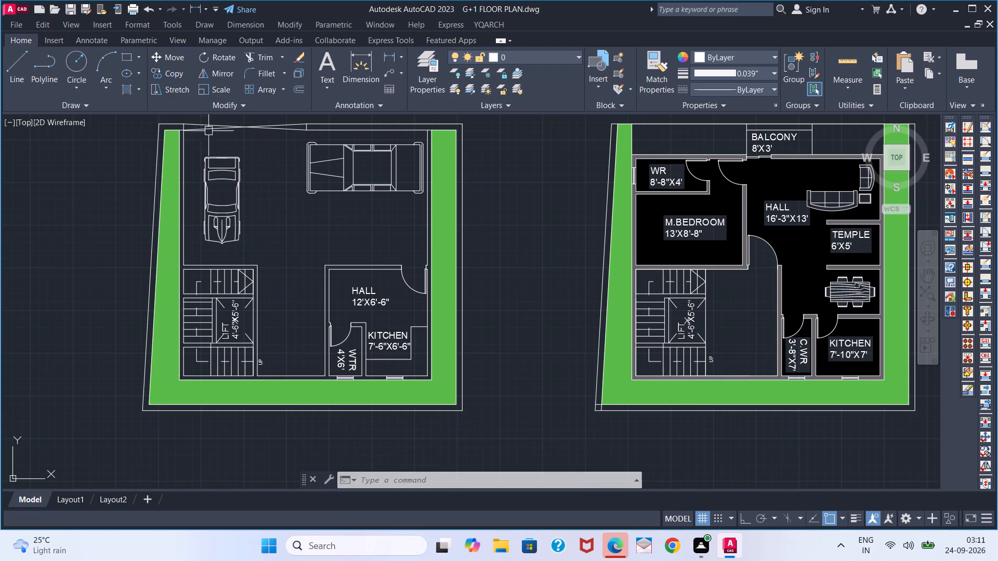
click(123, 87)
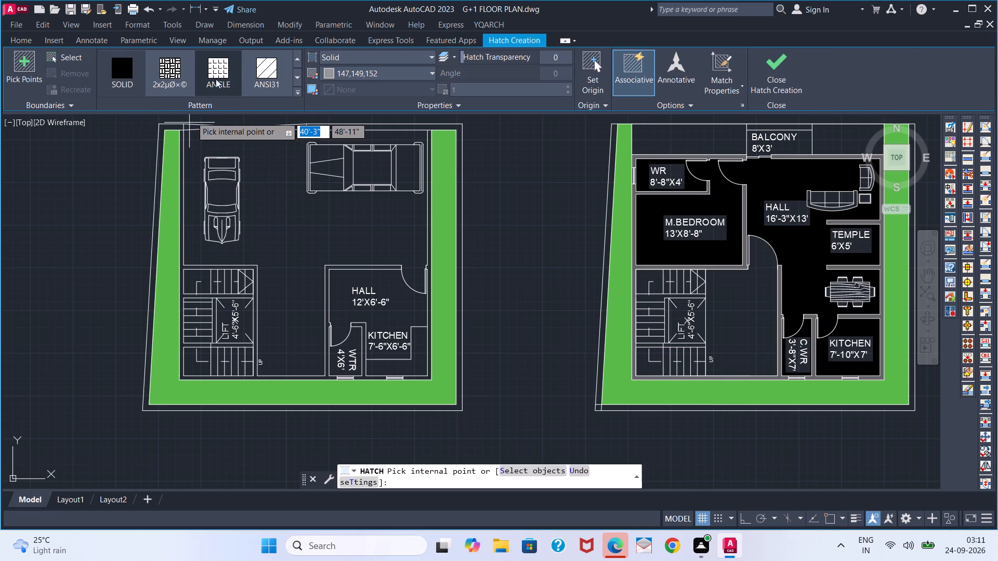
click(301, 93)
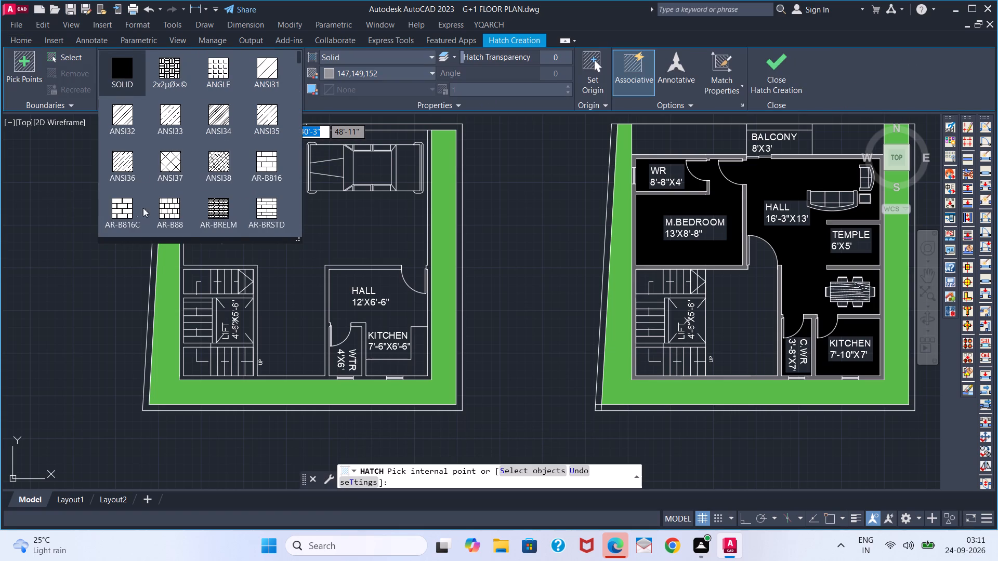
scroll(198, 208, down, 1)
scroll(243, 179, down, 5)
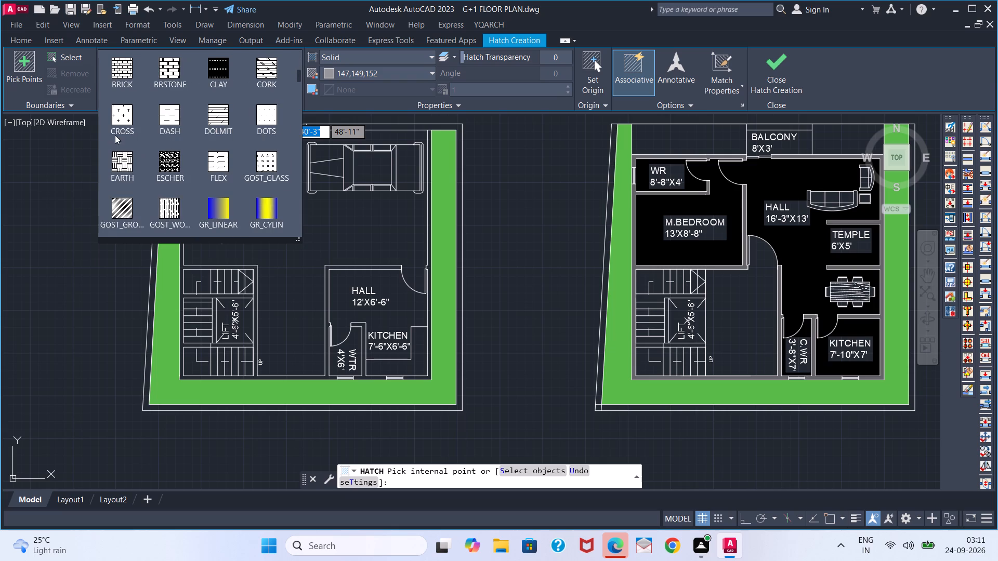
scroll(178, 139, down, 5)
scroll(213, 208, down, 5)
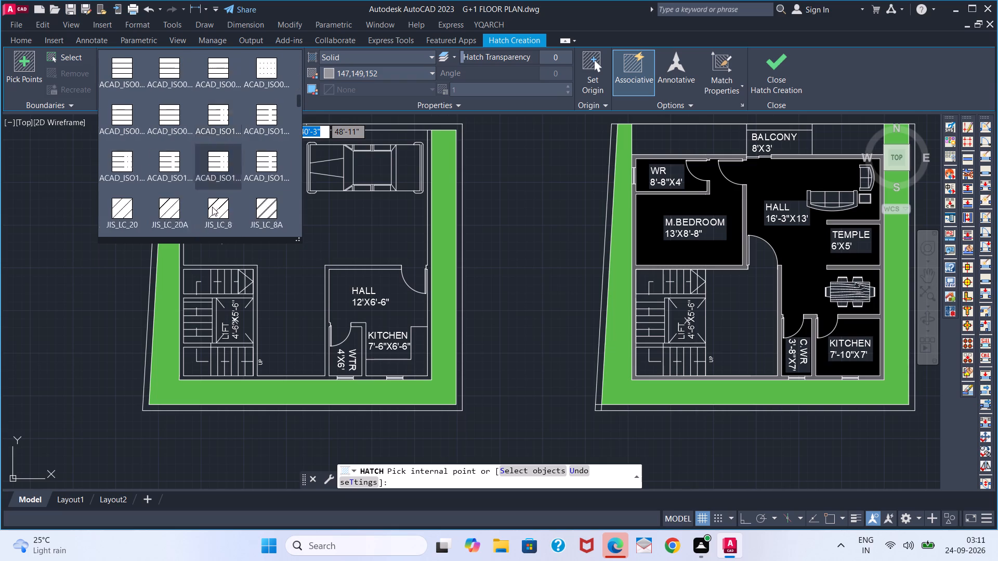
scroll(174, 153, down, 6)
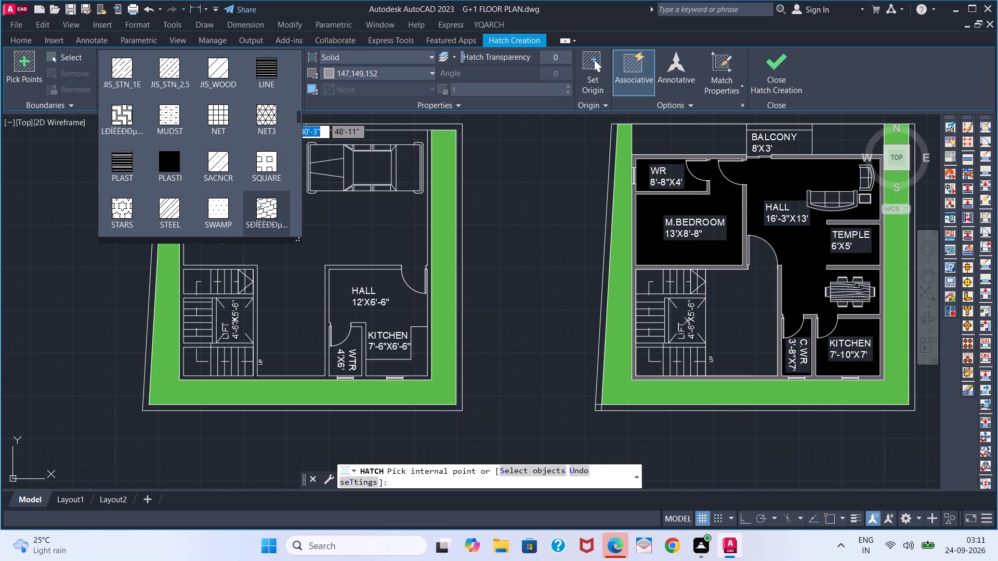
scroll(259, 202, down, 3)
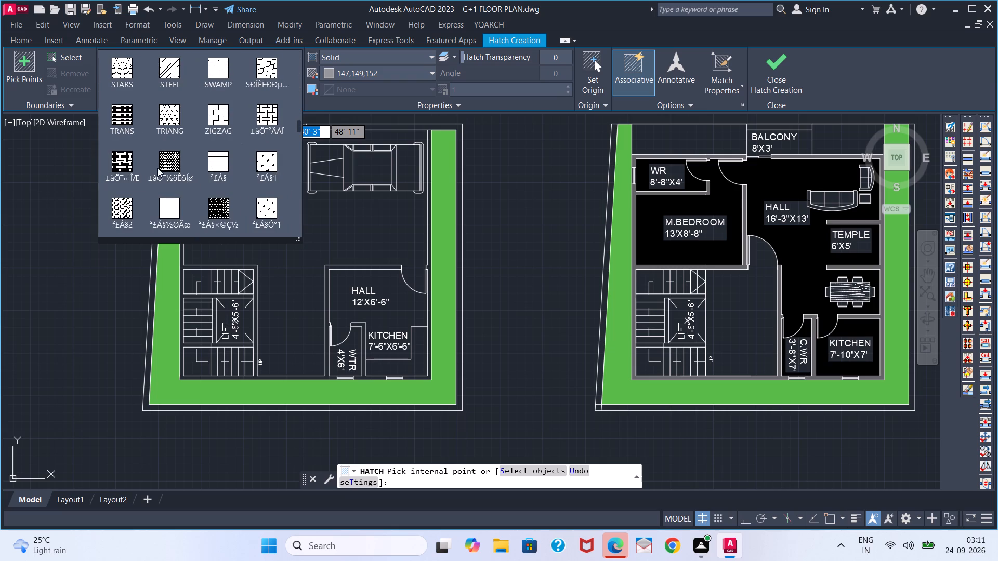
click(271, 115)
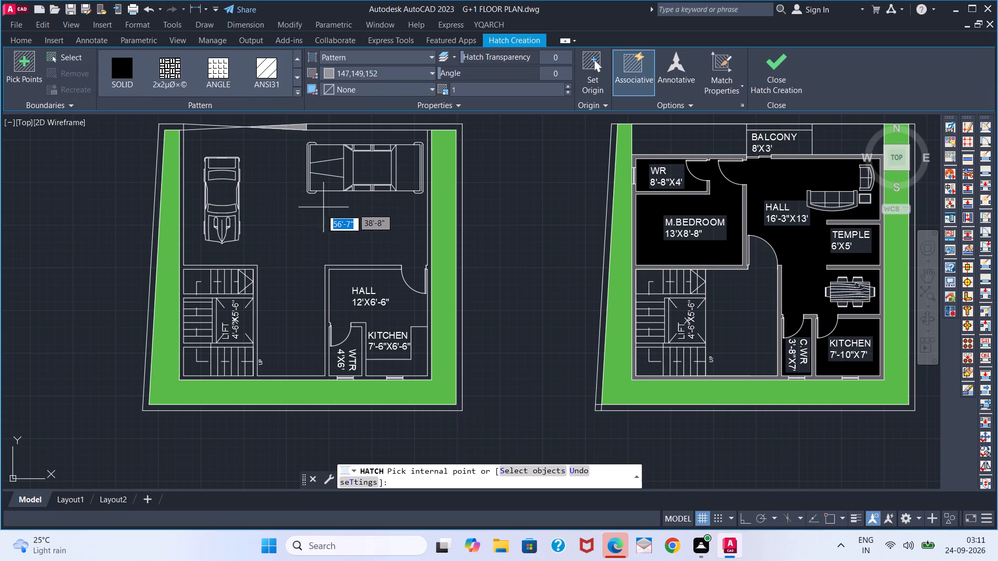
click(297, 212)
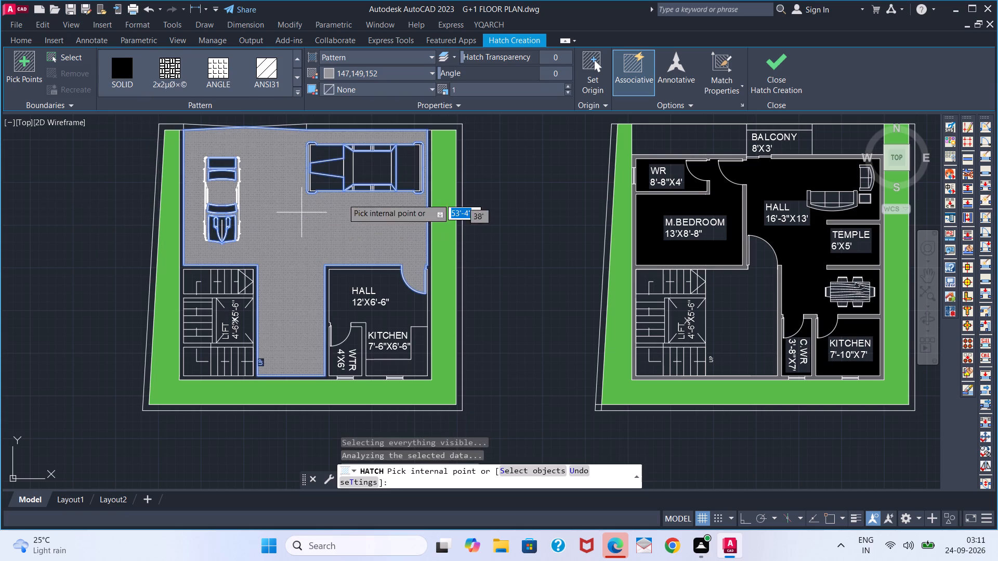
double_click(559, 87)
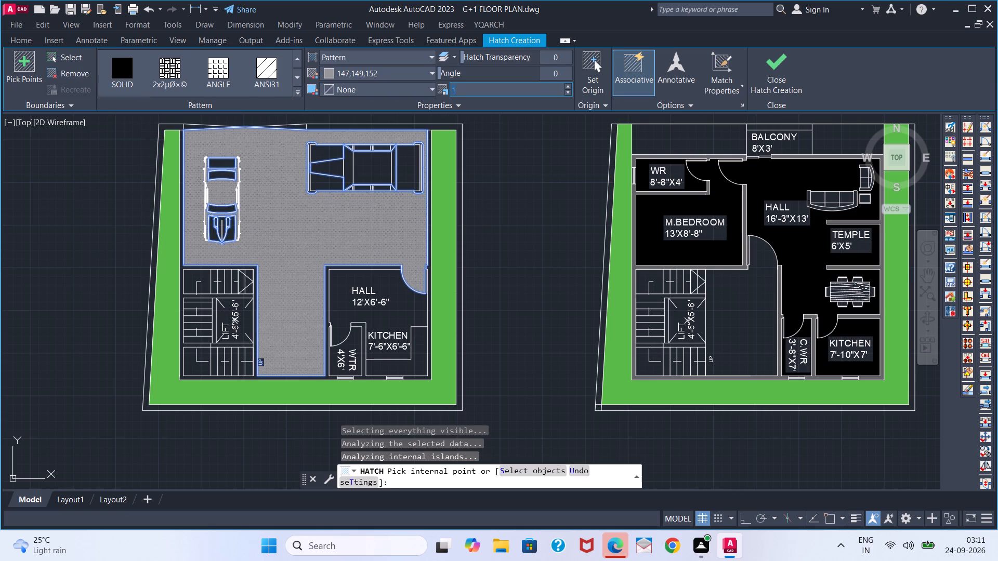
text(20)
key(Return)
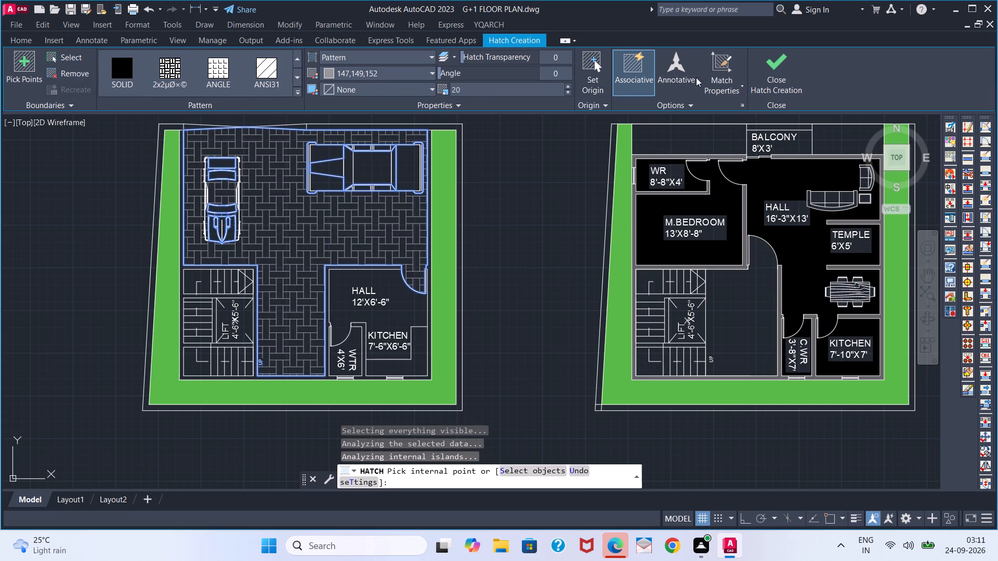
key(Escape)
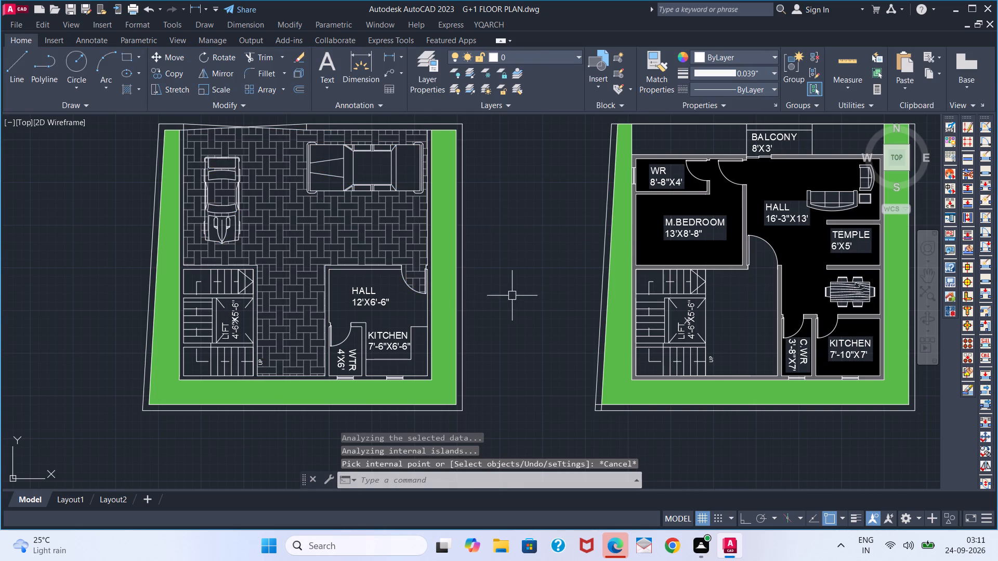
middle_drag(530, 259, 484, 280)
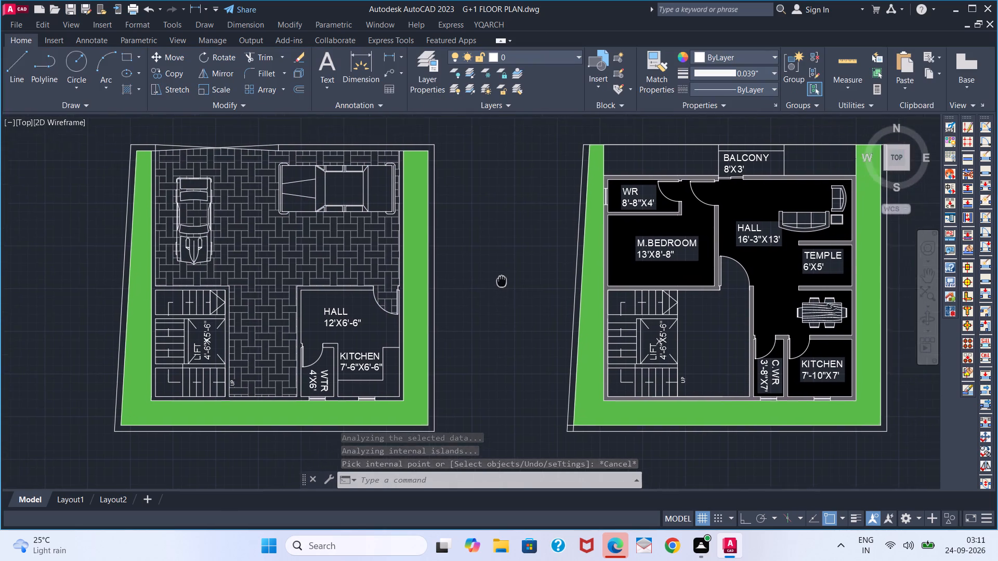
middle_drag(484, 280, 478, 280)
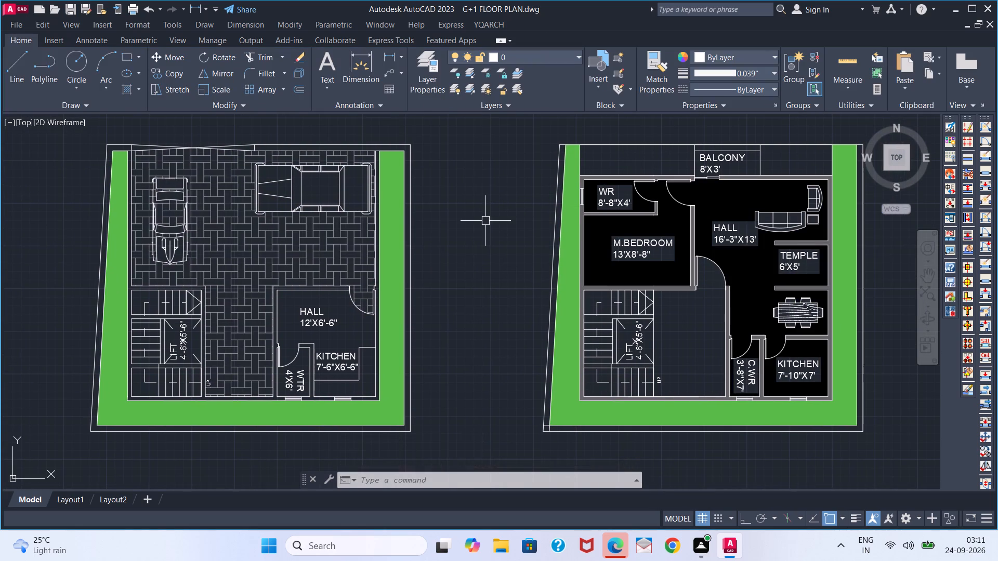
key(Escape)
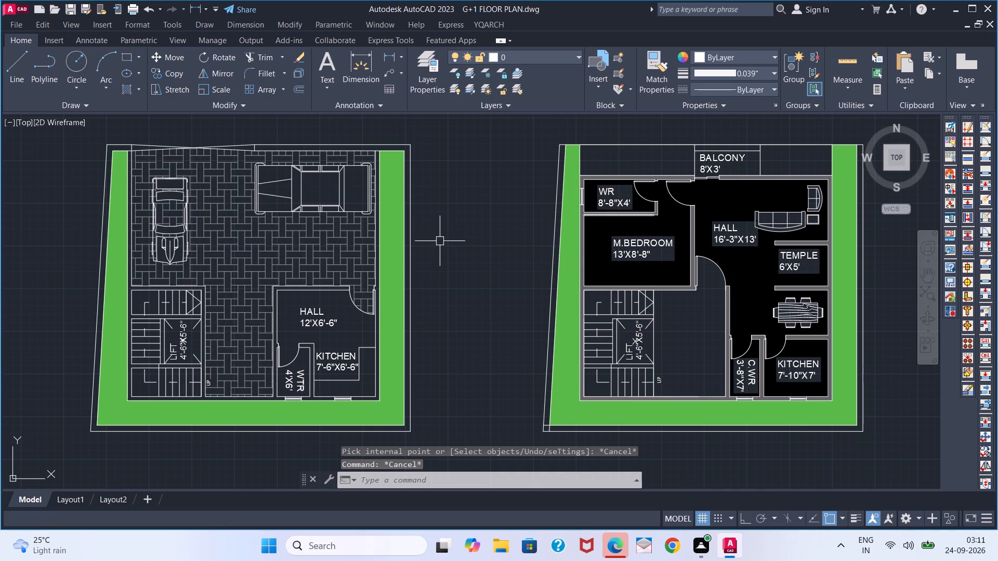
Check how the two floor plans sit on the Layout1 sheet and return to model space.
scroll(450, 236, down, 1)
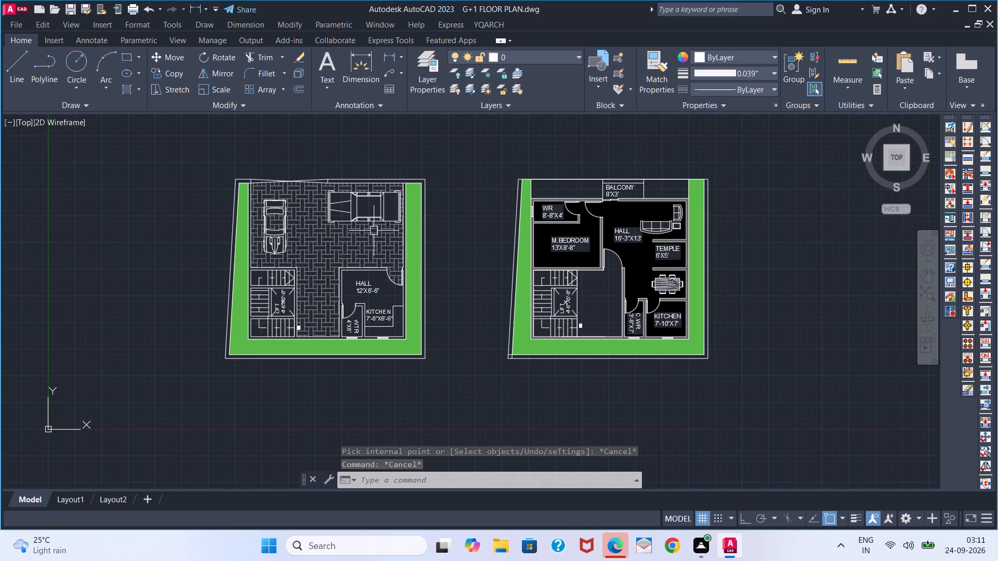
middle_drag(361, 197, 425, 208)
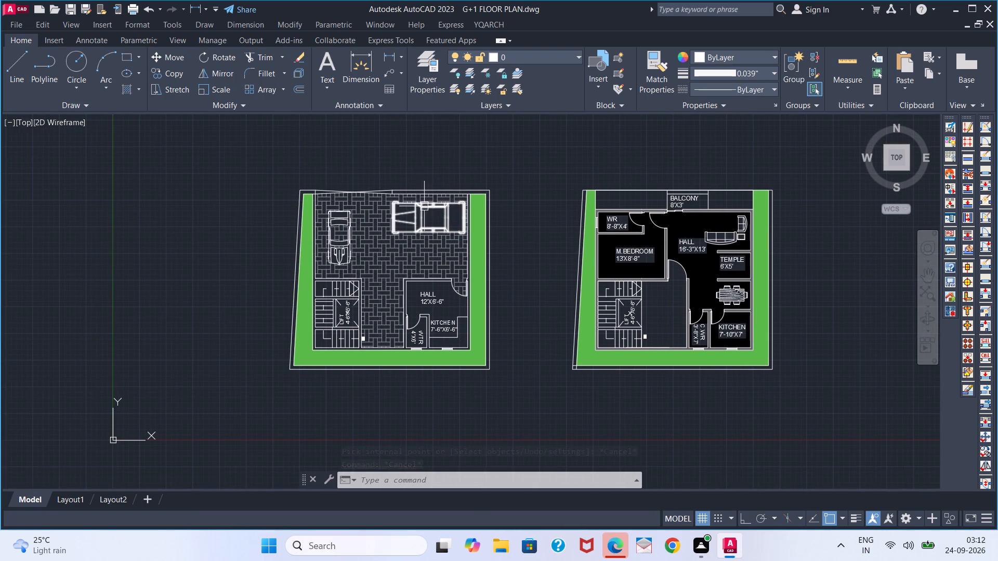
click(73, 496)
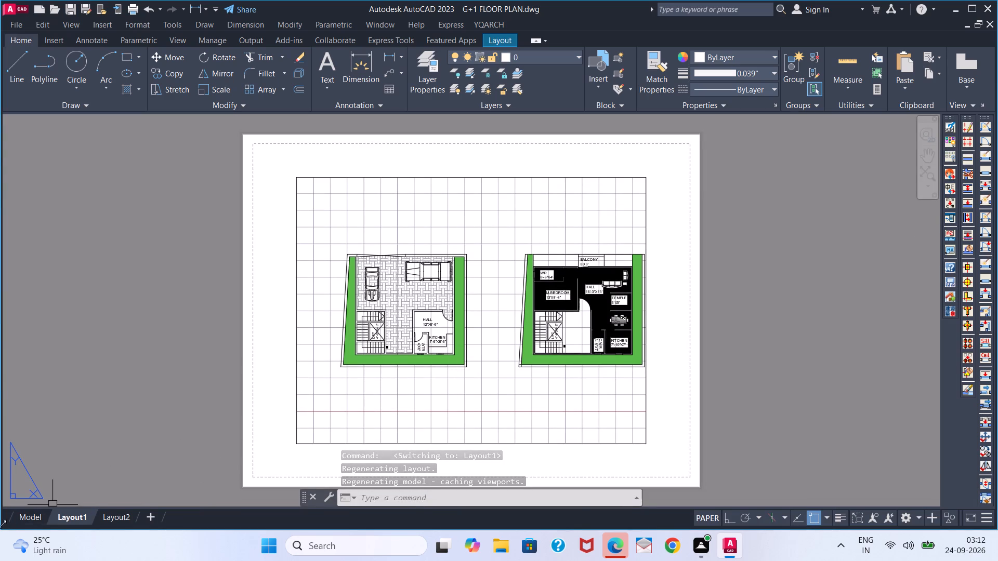
click(30, 519)
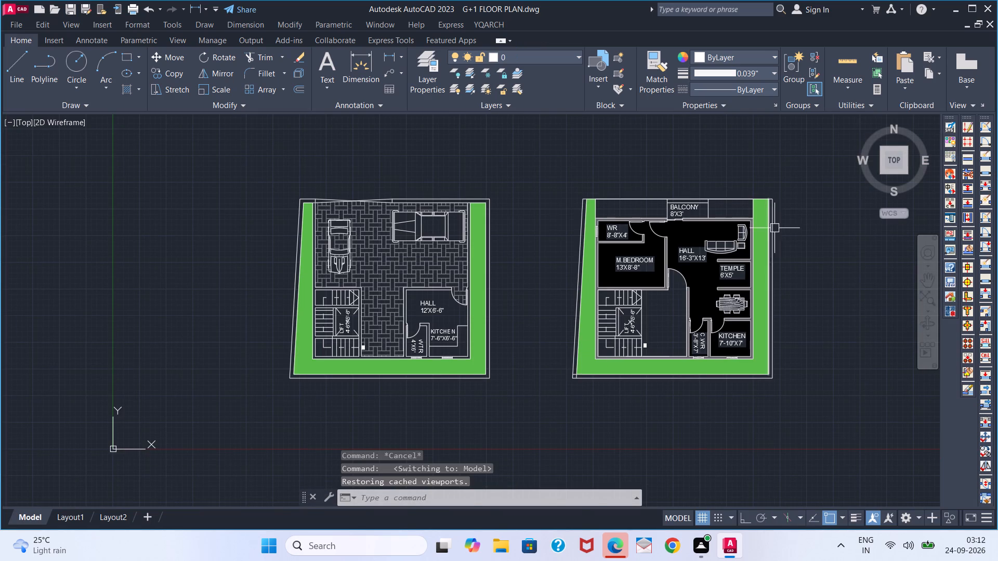
Move the entire furnished plan about 9 feet west, closer to the car plan and level with it.
click(791, 179)
click(542, 431)
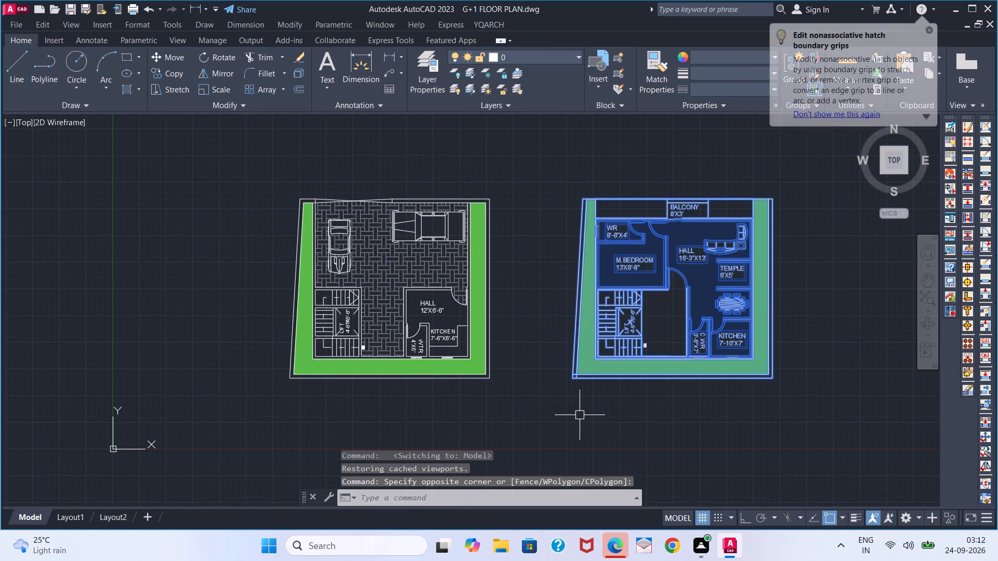
key(m)
key(Return)
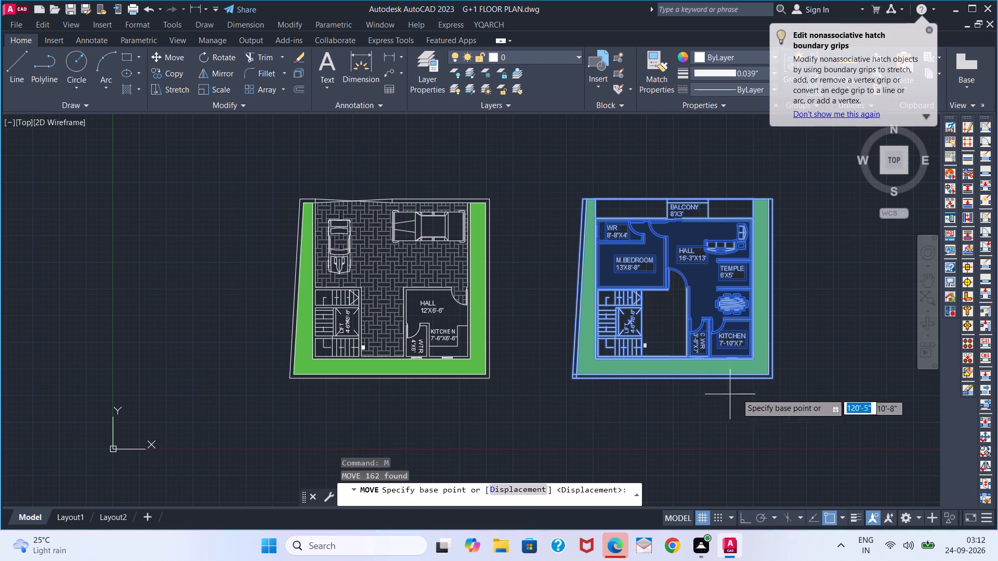
click(768, 385)
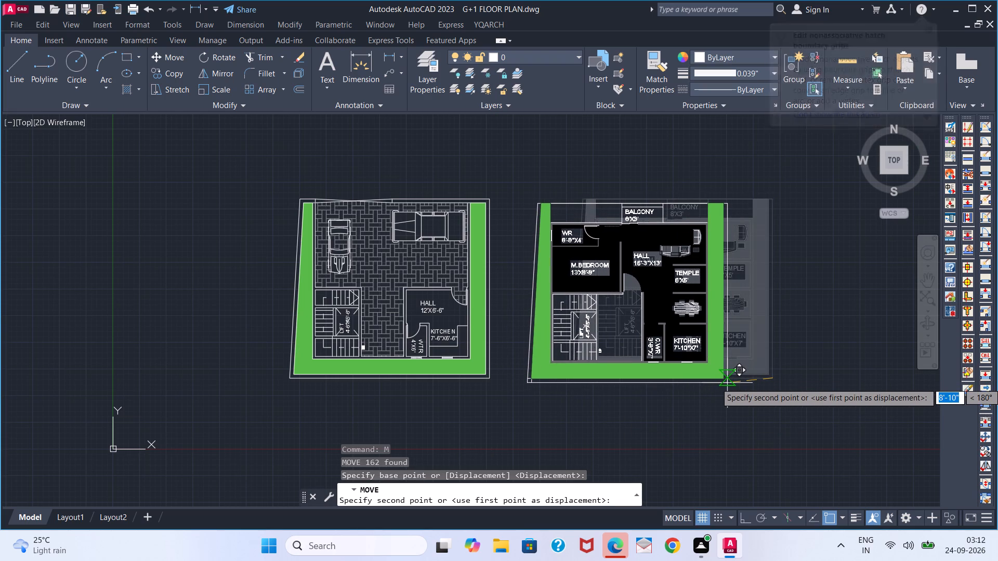
click(729, 380)
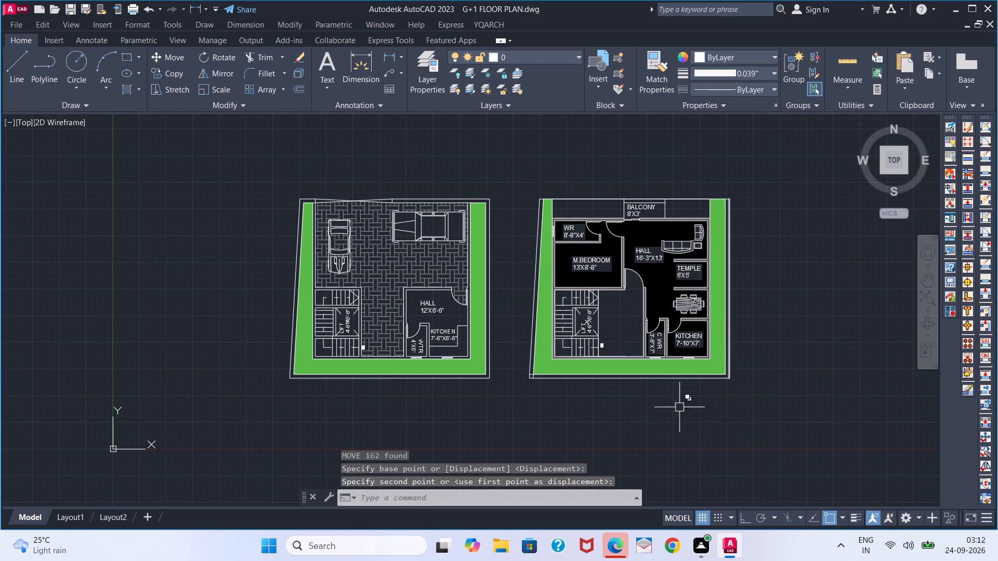
Check the placement of both plans on the Layout1 and Layout2 sheets and return to model space.
click(71, 523)
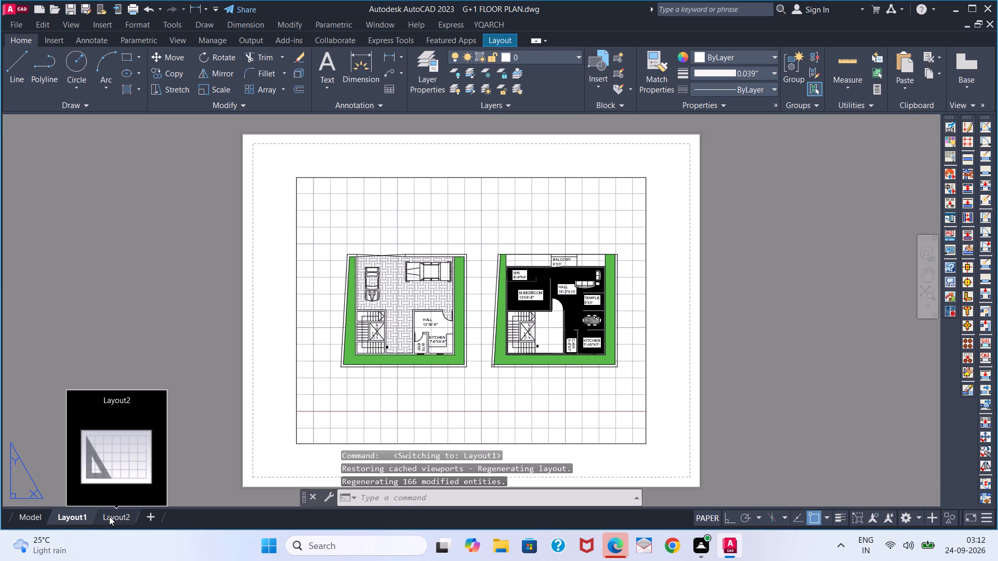
click(111, 518)
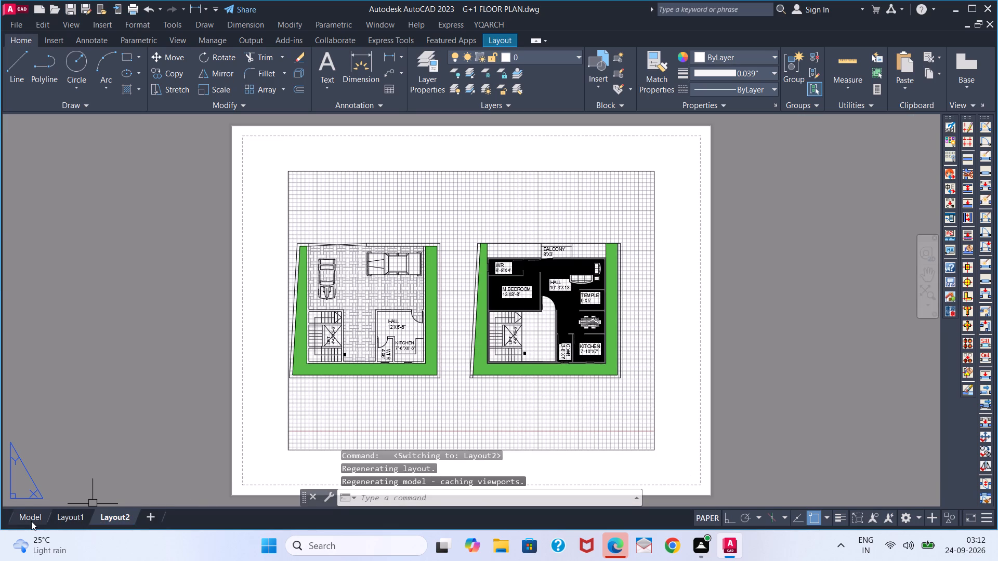
click(31, 521)
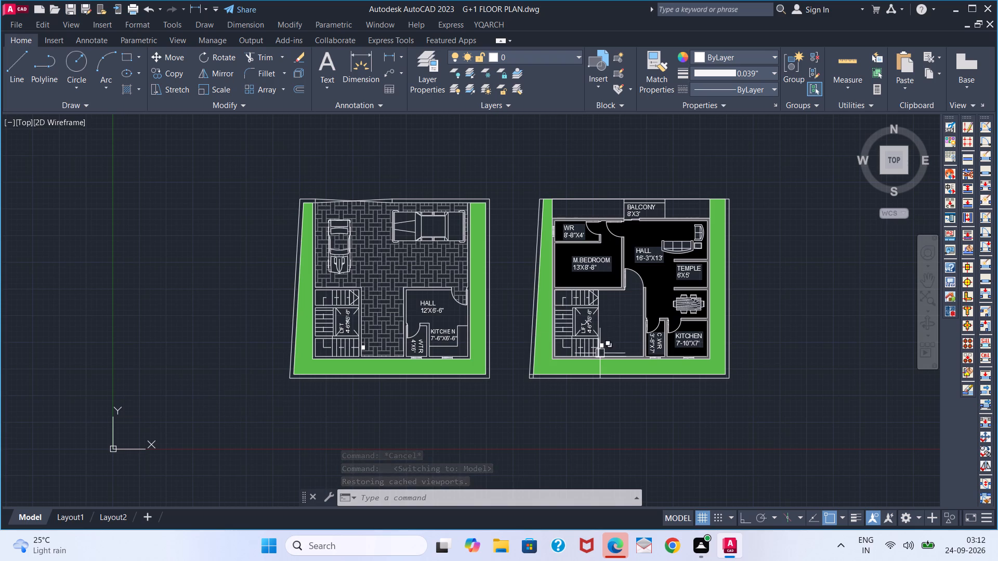
Copy the BALCONY label from the furnished plan to just above the gate on the car plan's north side.
scroll(600, 354, up, 2)
scroll(605, 339, down, 2)
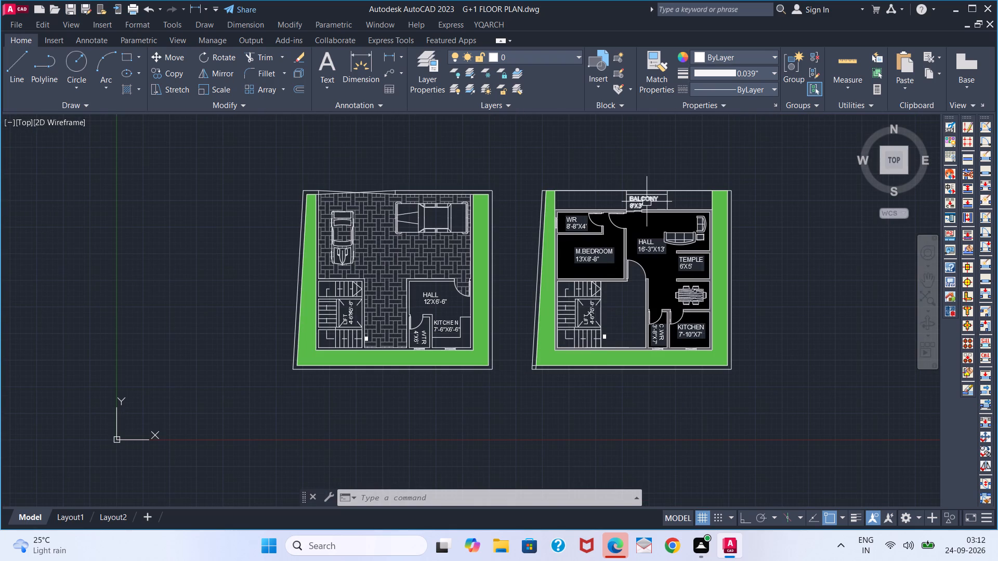
click(647, 202)
key(c)
key(o)
key(Return)
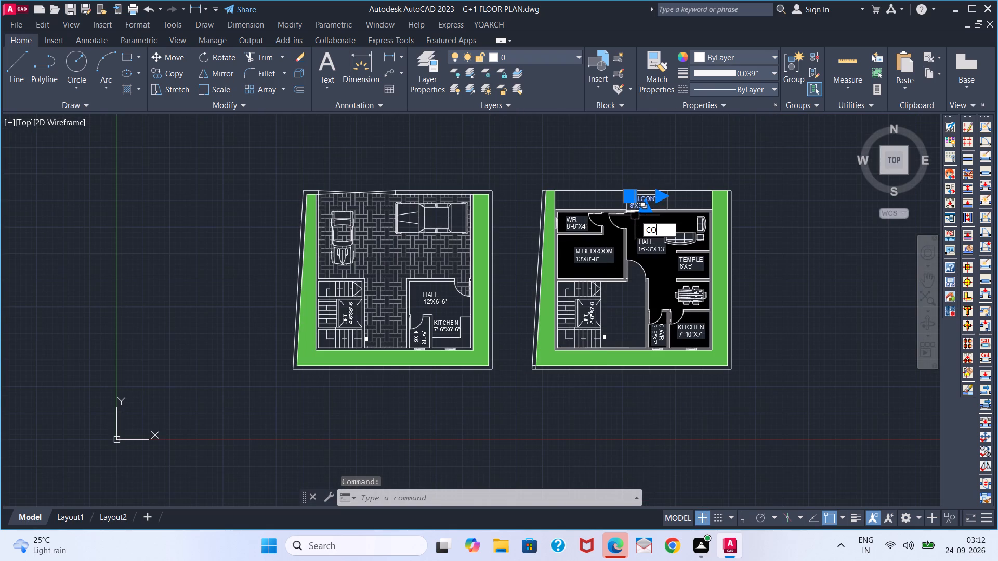
click(644, 201)
click(360, 175)
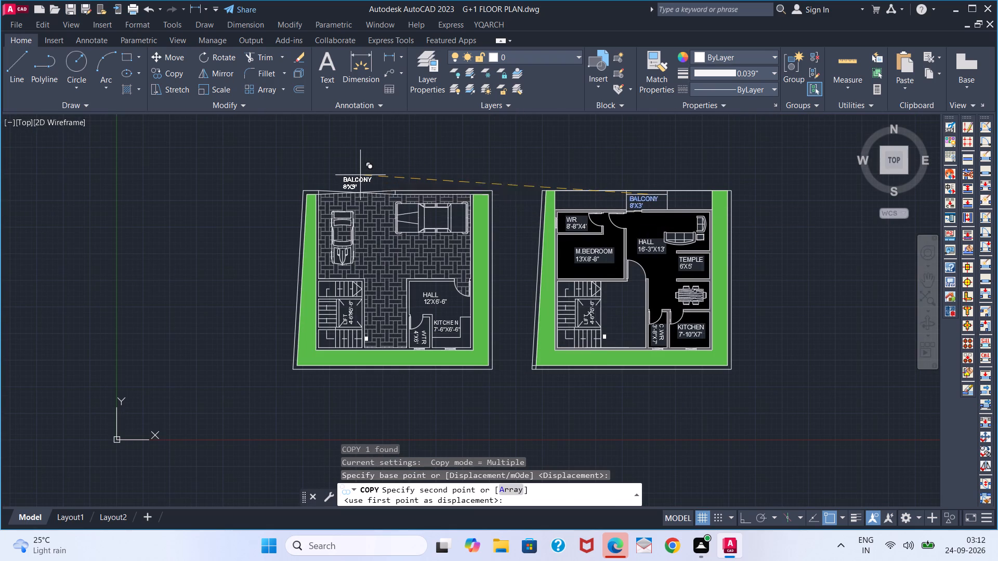
scroll(333, 183, up, 3)
key(Escape)
Change the copied label above the gate to read GATE with 15' WIDE on a second line.
double_click(382, 167)
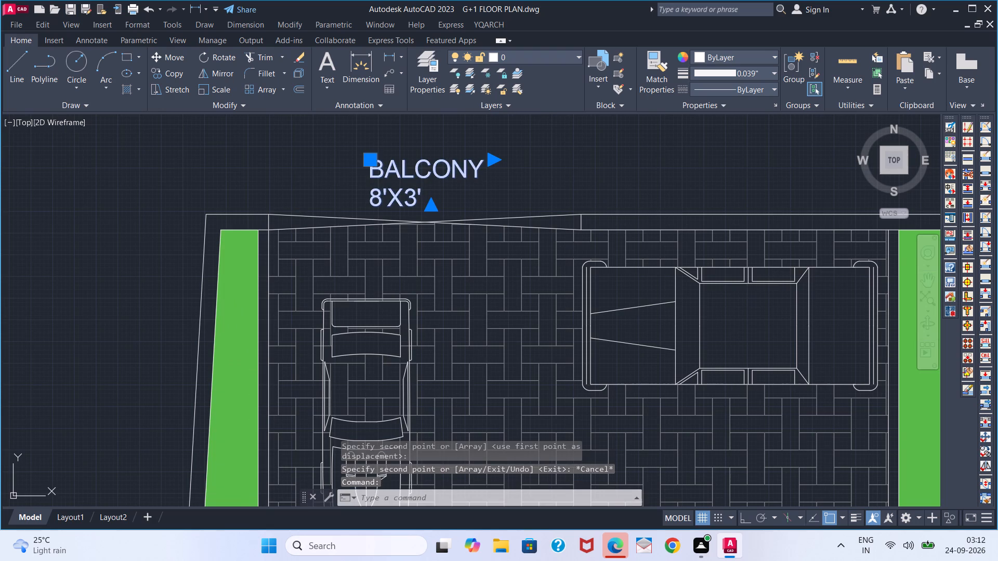
click(448, 189)
key(backslash)
key(BackSpace)
key(BackSpace)
key(BackSpace)
key(BackSpace)
key(BackSpace)
key(BackSpace)
key(BackSpace)
key(BackSpace)
key(BackSpace)
key(BackSpace)
key(BackSpace)
key(BackSpace)
key(BackSpace)
key(BackSpace)
key(BackSpace)
key(BackSpace)
key(BackSpace)
key(BackSpace)
key(BackSpace)
key(BackSpace)
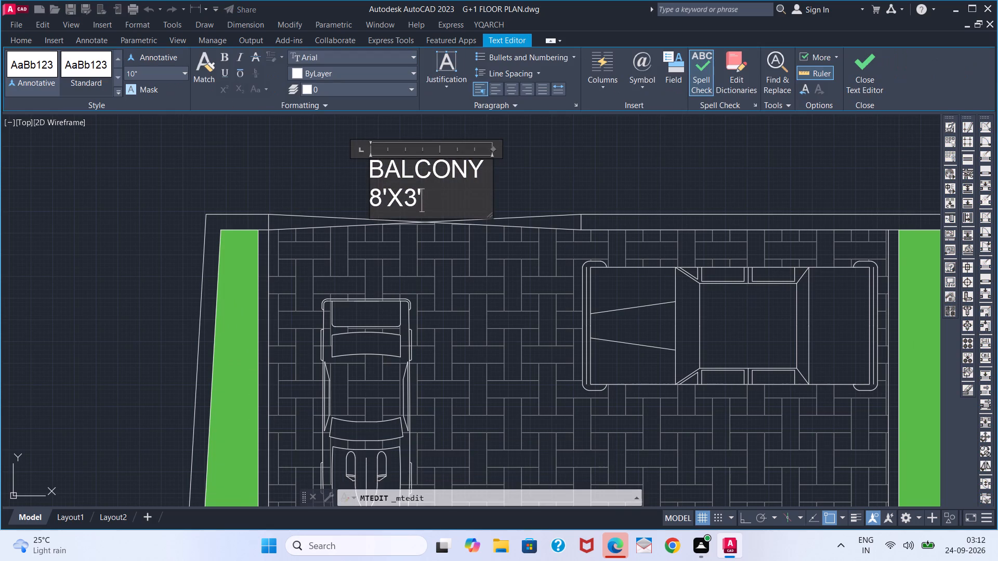
text(GATE)
key(Return)
text(15' WIDE)
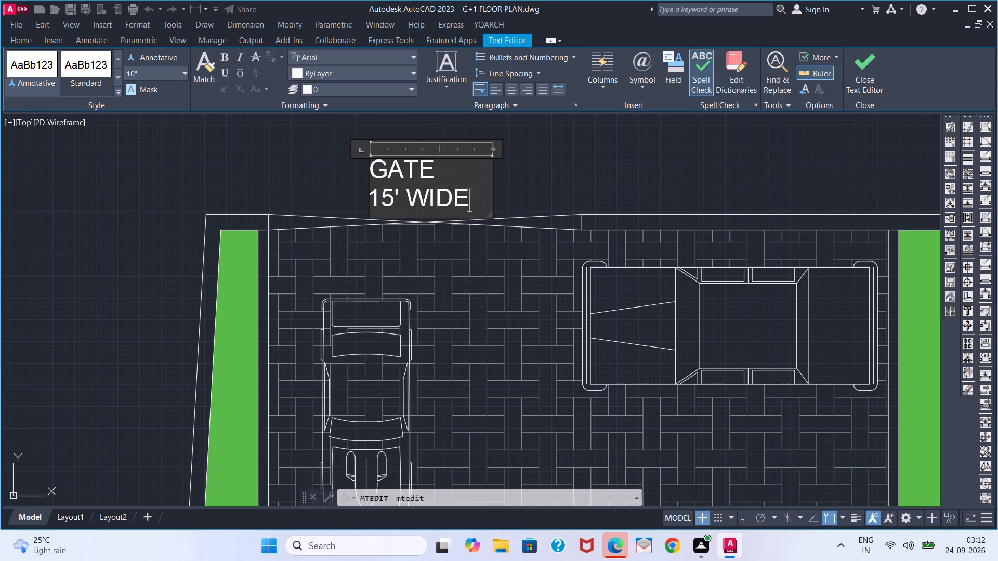
click(320, 142)
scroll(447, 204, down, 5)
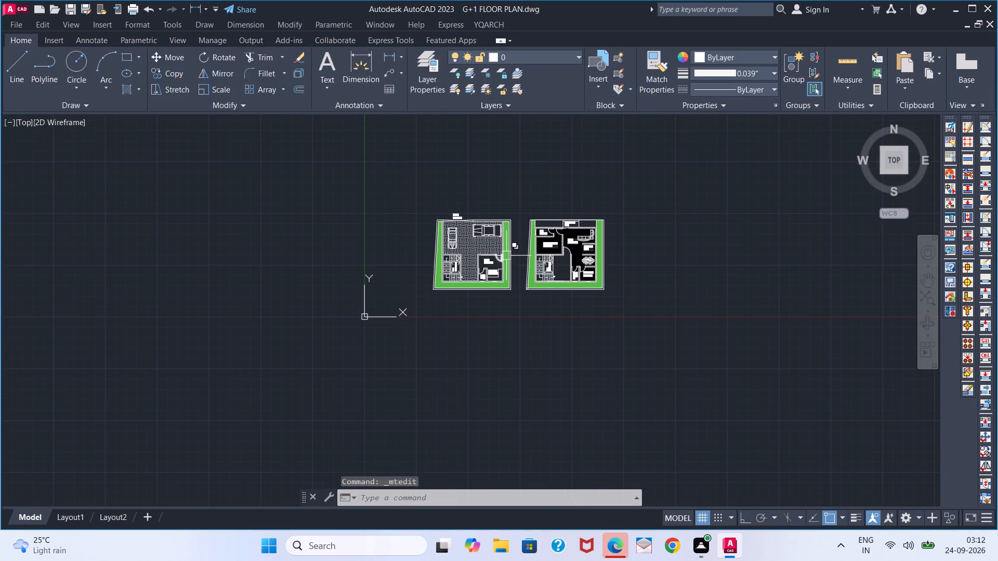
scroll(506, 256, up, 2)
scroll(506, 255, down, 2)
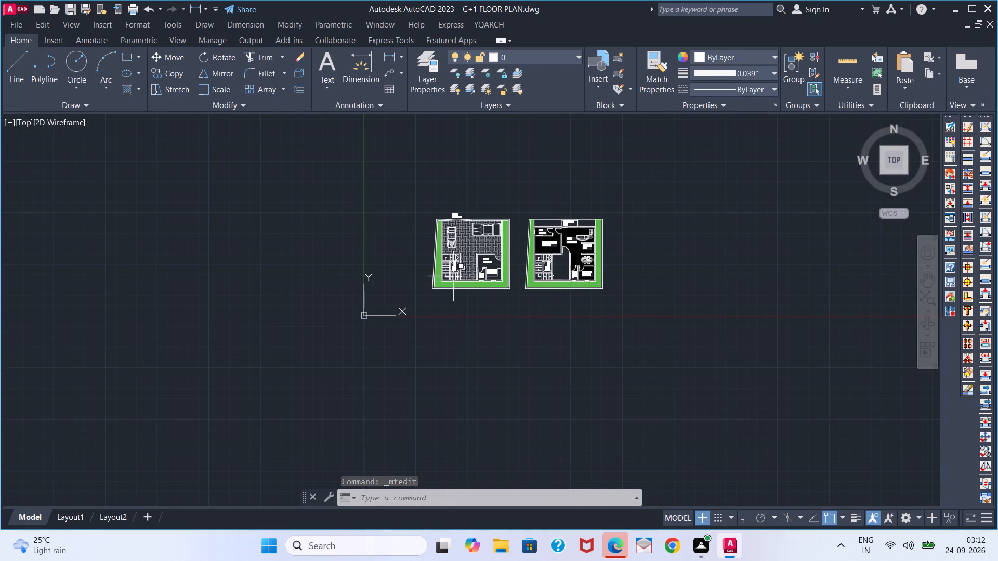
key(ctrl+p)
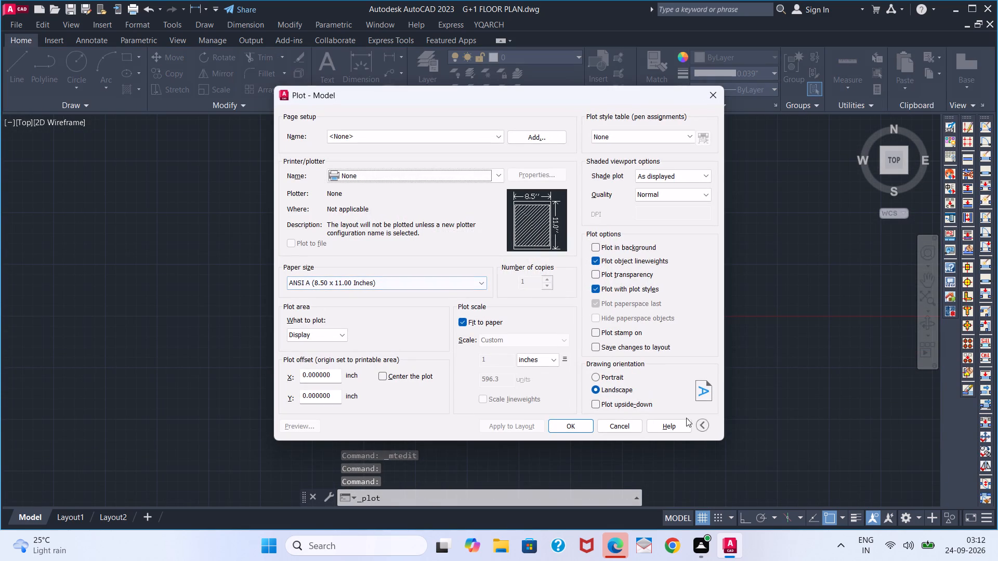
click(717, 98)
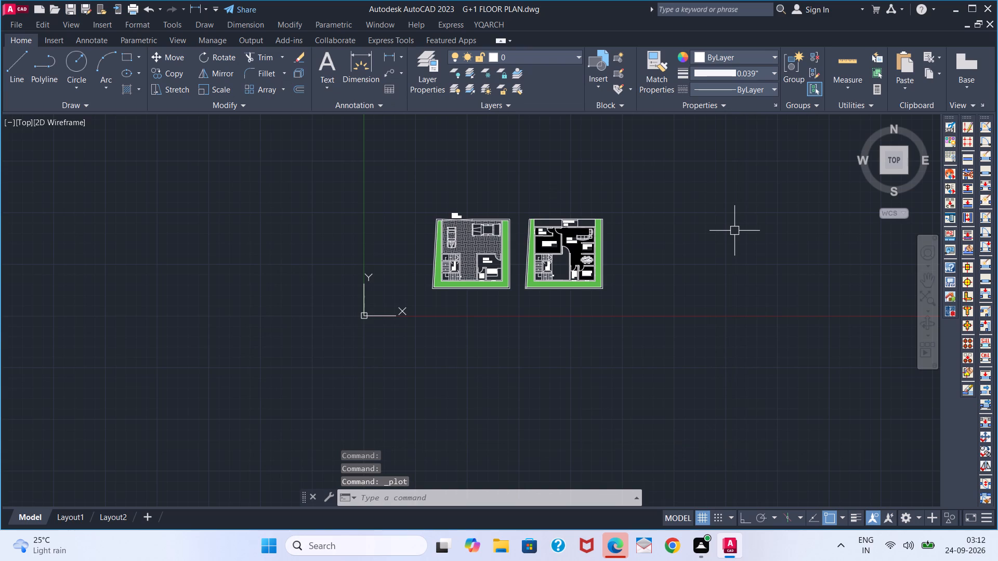
Turn off log file recording with the LOGFILEOFF command.
text(LOG)
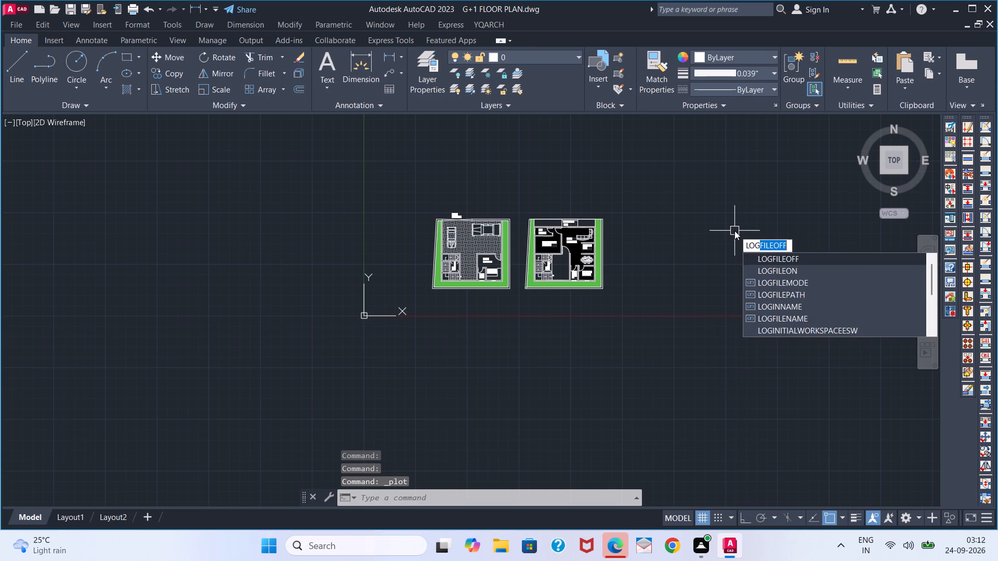
key(Return)
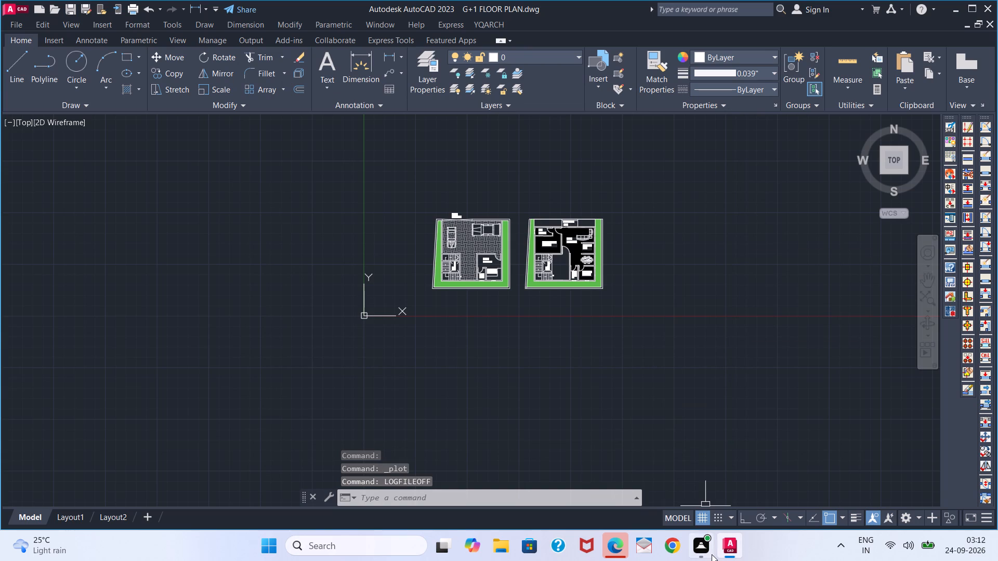